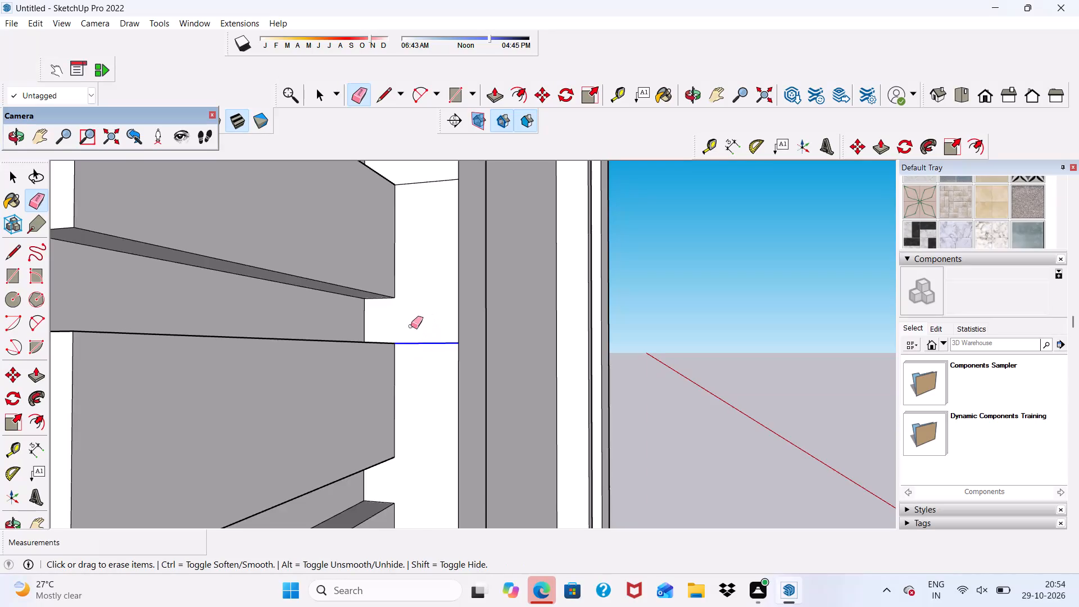
# Erase the edge pairs at the next three band gaps up the frame's left side face.
pyautogui.scroll(-10, 393, 289)
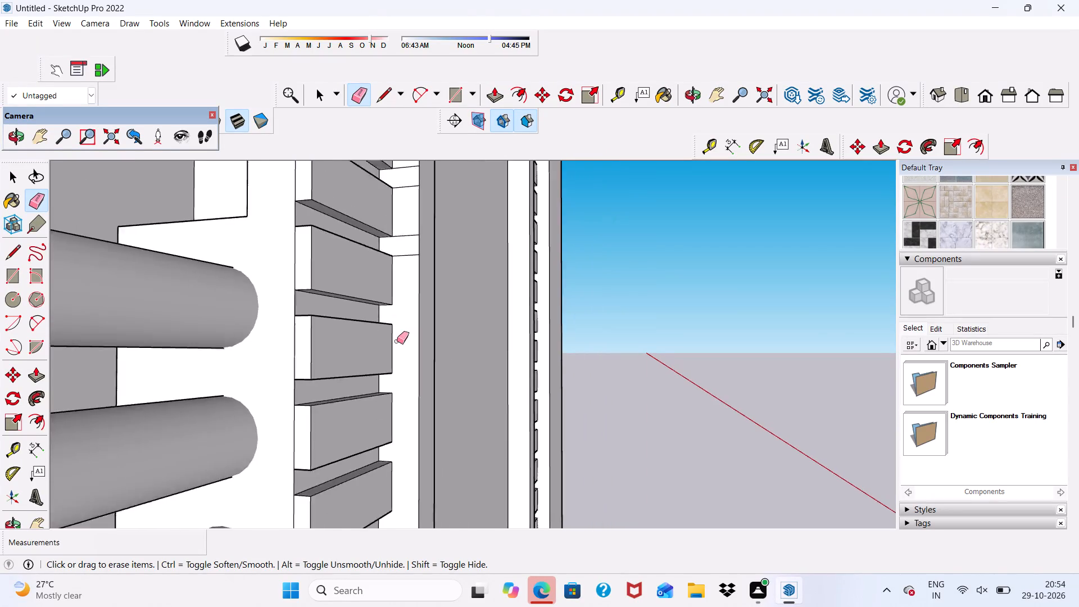
pyautogui.scroll(-2, 397, 341)
pyautogui.scroll(12, 418, 250)
pyautogui.moveTo(391, 272); pyautogui.dragTo(397, 337)
pyautogui.scroll(-9, 392, 312)
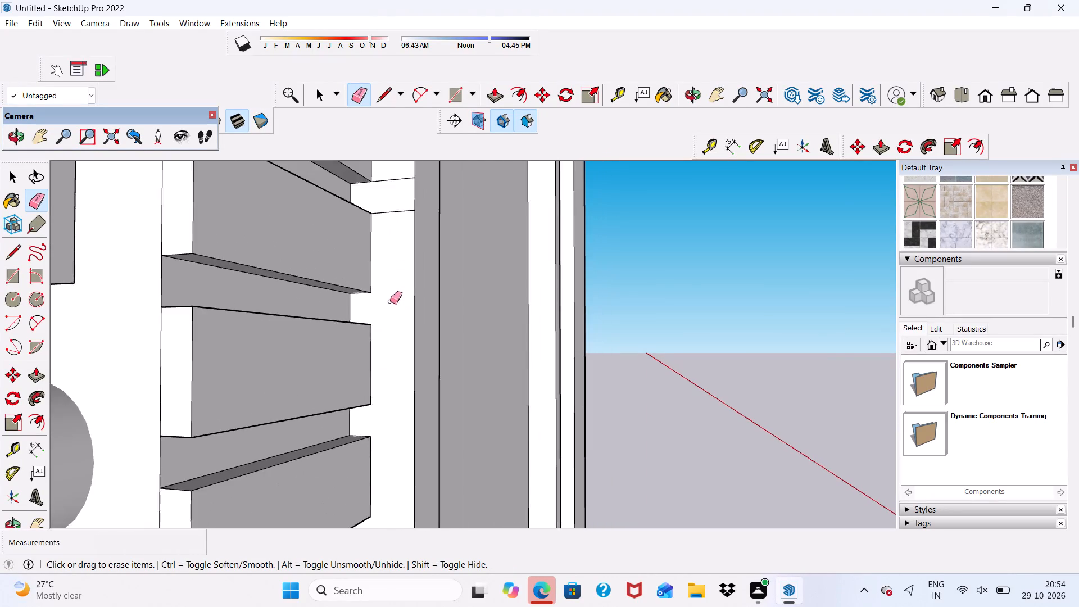
pyautogui.scroll(-5, 390, 301)
pyautogui.scroll(8, 384, 274)
pyautogui.moveTo(393, 253); pyautogui.dragTo(402, 316)
pyautogui.scroll(-7, 391, 293)
pyautogui.scroll(7, 404, 244)
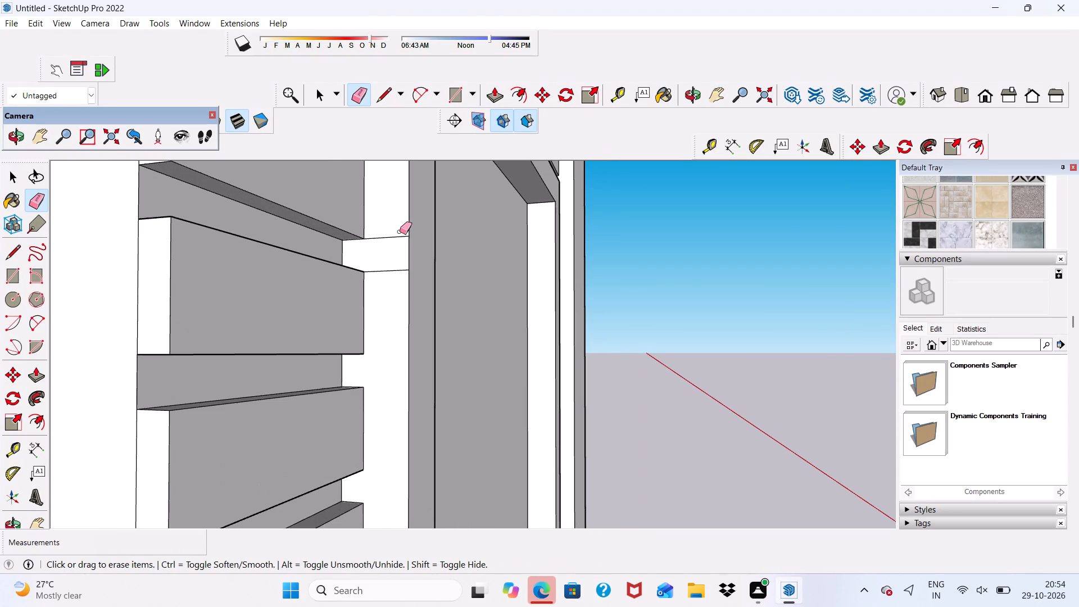
pyautogui.moveTo(391, 229); pyautogui.dragTo(397, 269)
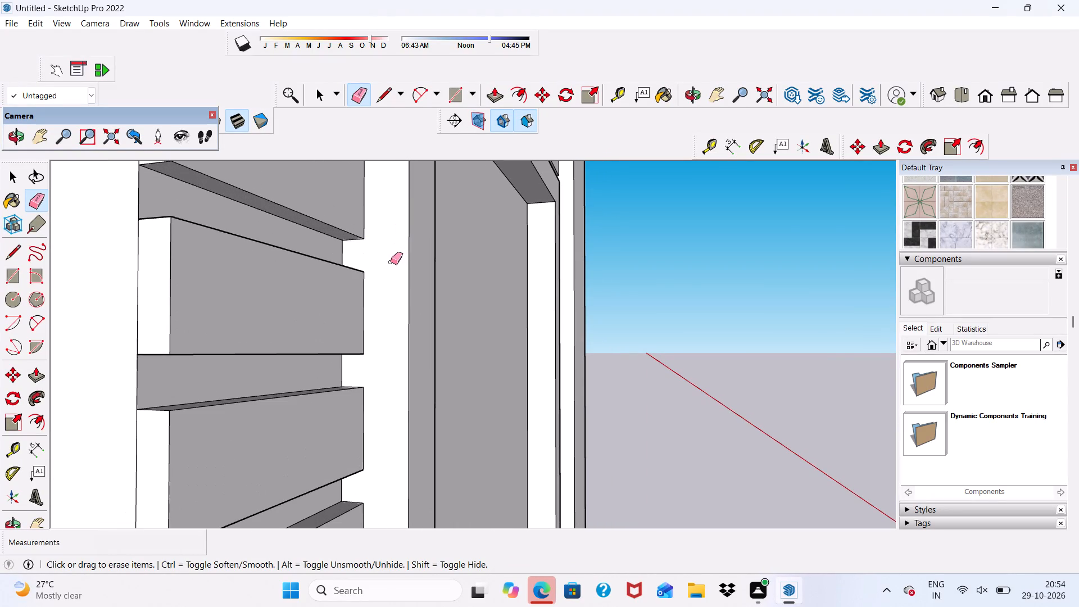
# Erase the remaining edge pairs at the uppermost band gaps on the frame's left side face.
pyautogui.scroll(-14, 391, 262)
pyautogui.scroll(1, 381, 260)
pyautogui.scroll(6, 374, 205)
pyautogui.moveTo(394, 200); pyautogui.dragTo(402, 224)
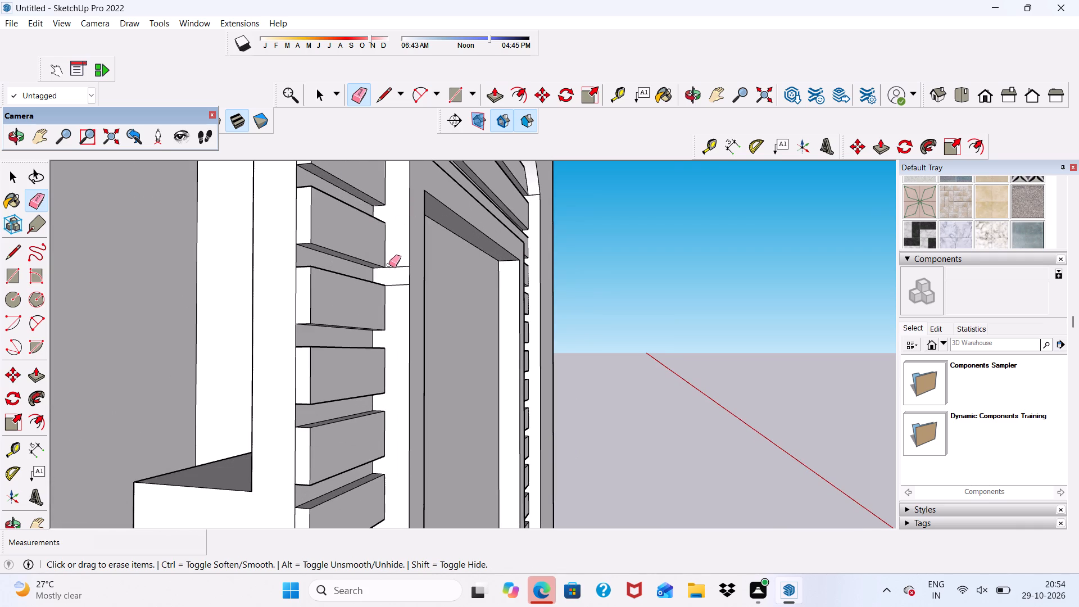
pyautogui.moveTo(389, 265); pyautogui.dragTo(398, 289)
pyautogui.scroll(-7, 378, 249)
pyautogui.scroll(7, 373, 241)
pyautogui.moveTo(378, 234); pyautogui.dragTo(391, 256)
pyautogui.scroll(-7, 363, 227)
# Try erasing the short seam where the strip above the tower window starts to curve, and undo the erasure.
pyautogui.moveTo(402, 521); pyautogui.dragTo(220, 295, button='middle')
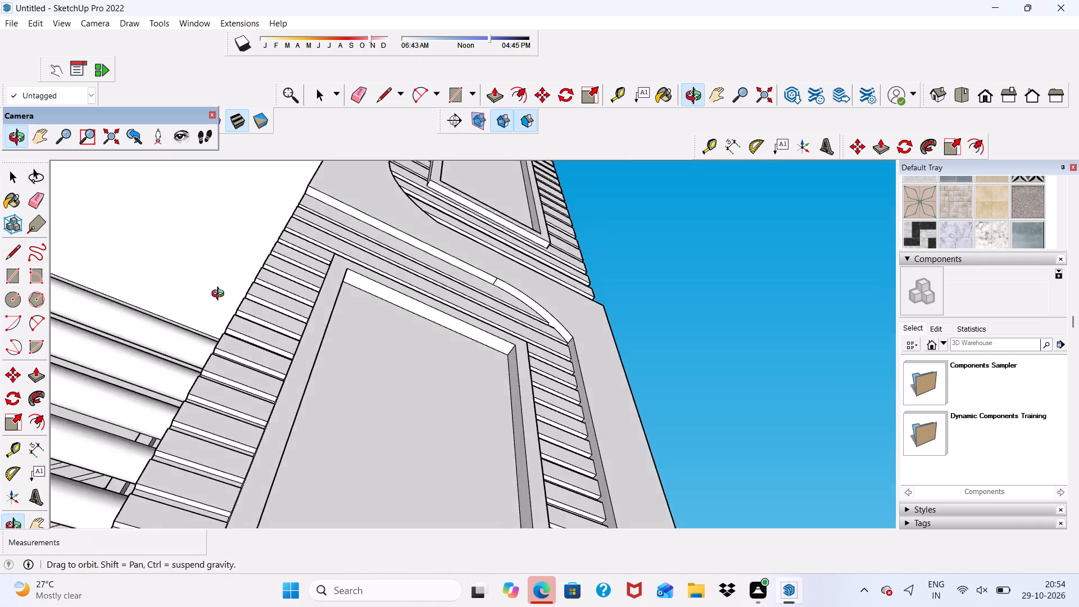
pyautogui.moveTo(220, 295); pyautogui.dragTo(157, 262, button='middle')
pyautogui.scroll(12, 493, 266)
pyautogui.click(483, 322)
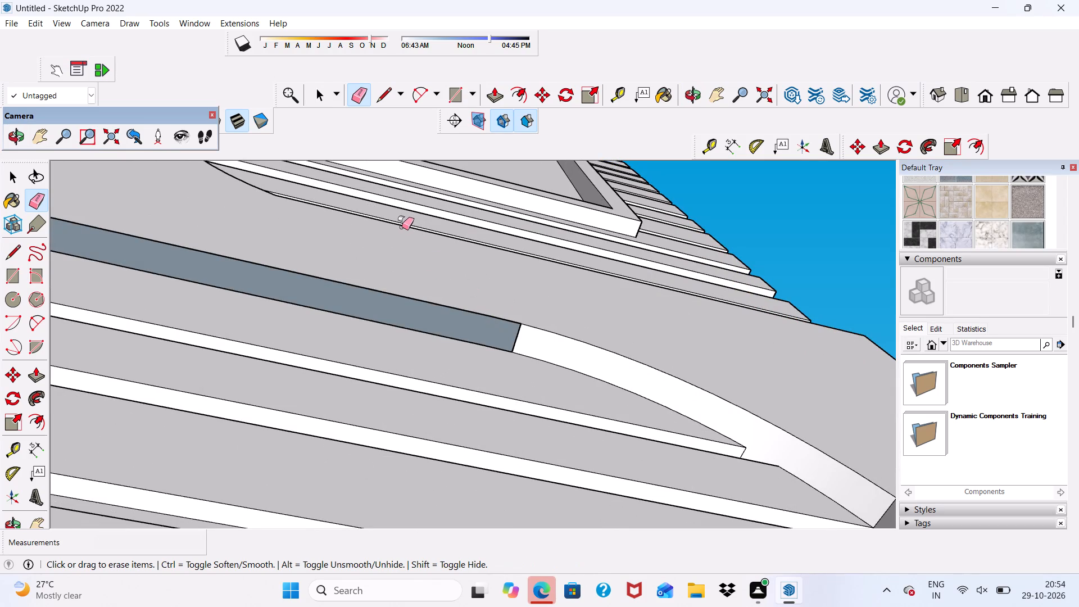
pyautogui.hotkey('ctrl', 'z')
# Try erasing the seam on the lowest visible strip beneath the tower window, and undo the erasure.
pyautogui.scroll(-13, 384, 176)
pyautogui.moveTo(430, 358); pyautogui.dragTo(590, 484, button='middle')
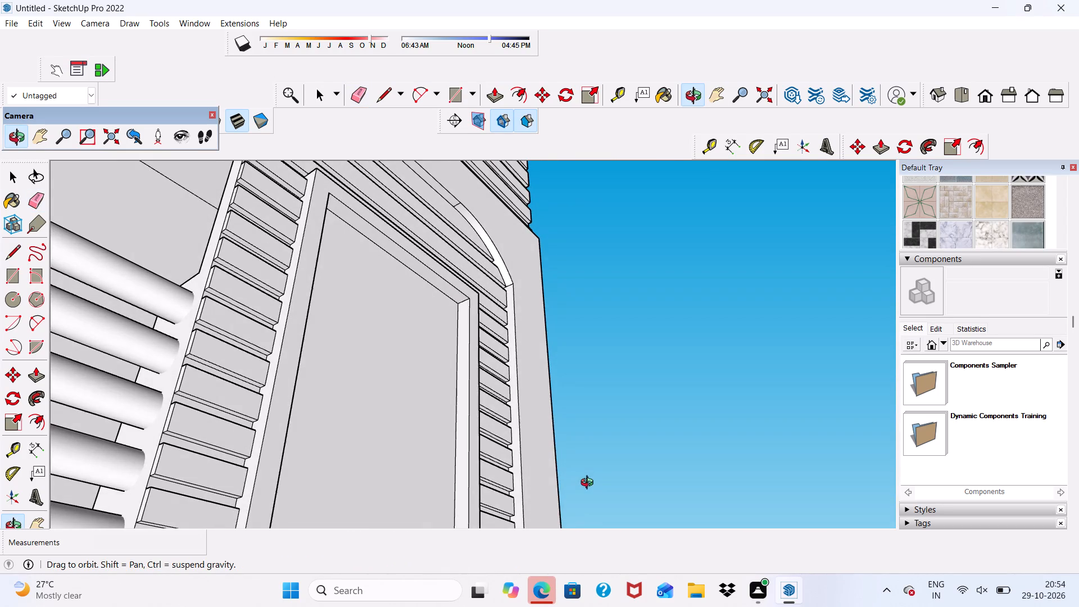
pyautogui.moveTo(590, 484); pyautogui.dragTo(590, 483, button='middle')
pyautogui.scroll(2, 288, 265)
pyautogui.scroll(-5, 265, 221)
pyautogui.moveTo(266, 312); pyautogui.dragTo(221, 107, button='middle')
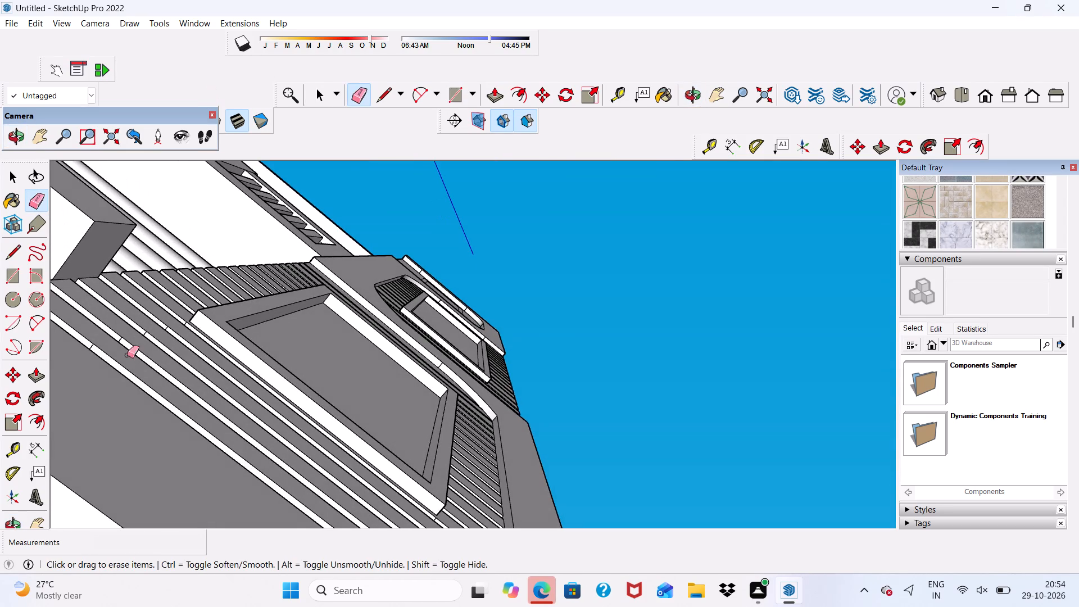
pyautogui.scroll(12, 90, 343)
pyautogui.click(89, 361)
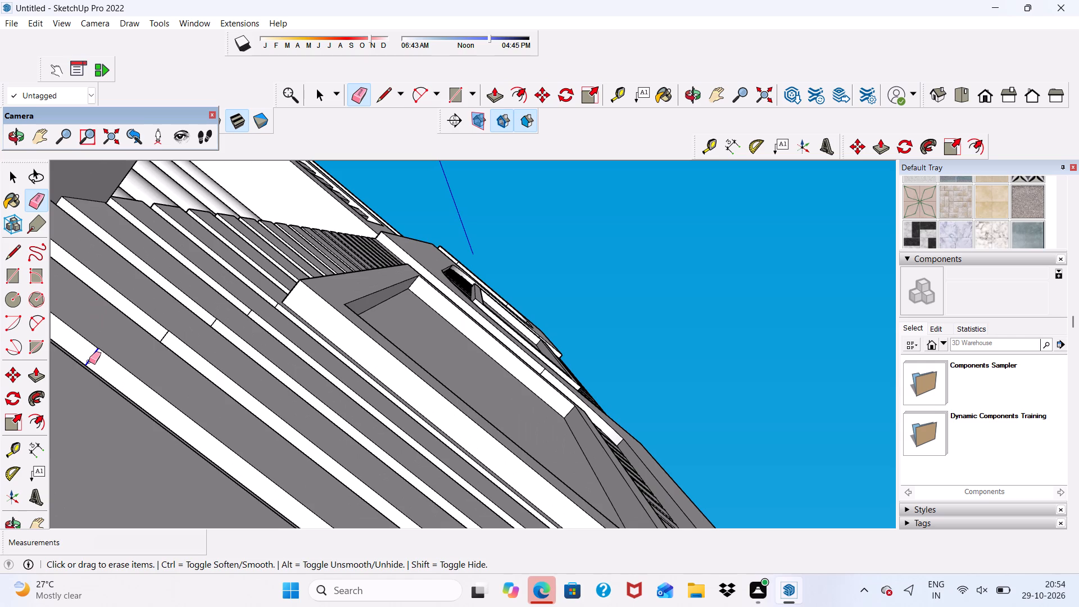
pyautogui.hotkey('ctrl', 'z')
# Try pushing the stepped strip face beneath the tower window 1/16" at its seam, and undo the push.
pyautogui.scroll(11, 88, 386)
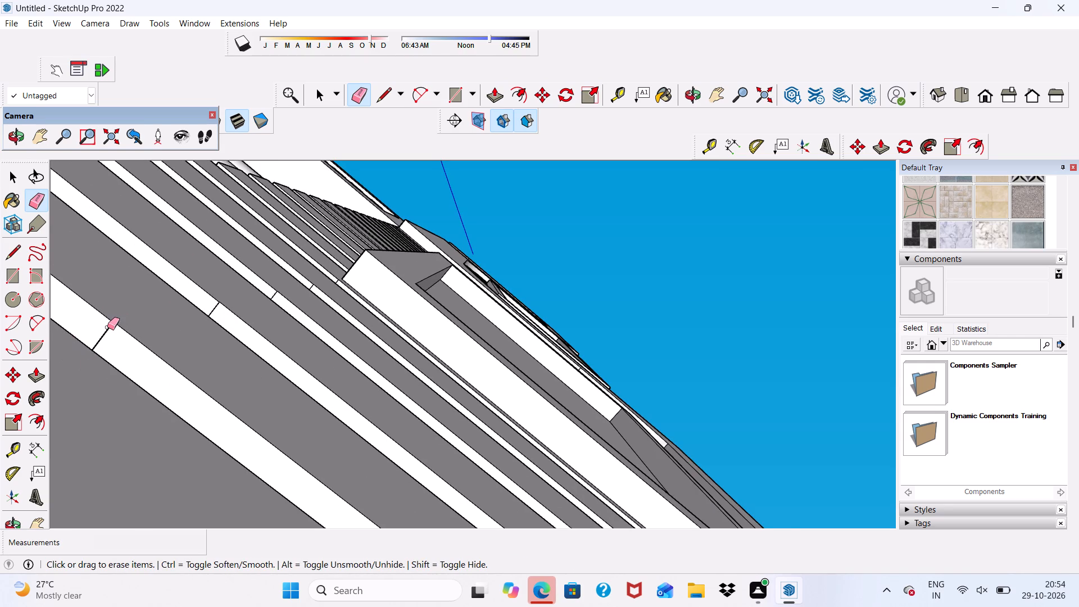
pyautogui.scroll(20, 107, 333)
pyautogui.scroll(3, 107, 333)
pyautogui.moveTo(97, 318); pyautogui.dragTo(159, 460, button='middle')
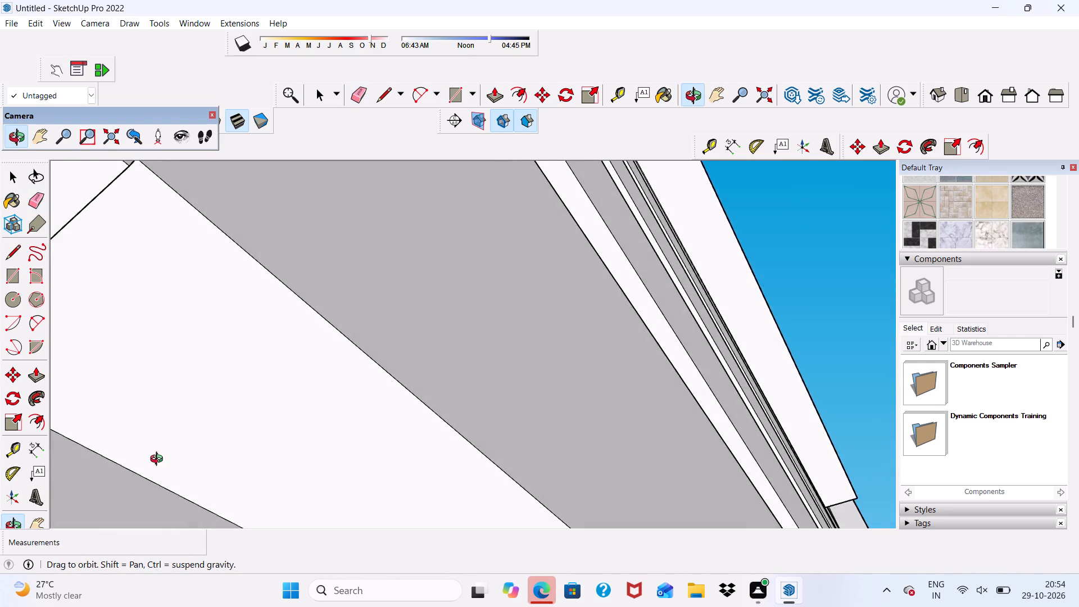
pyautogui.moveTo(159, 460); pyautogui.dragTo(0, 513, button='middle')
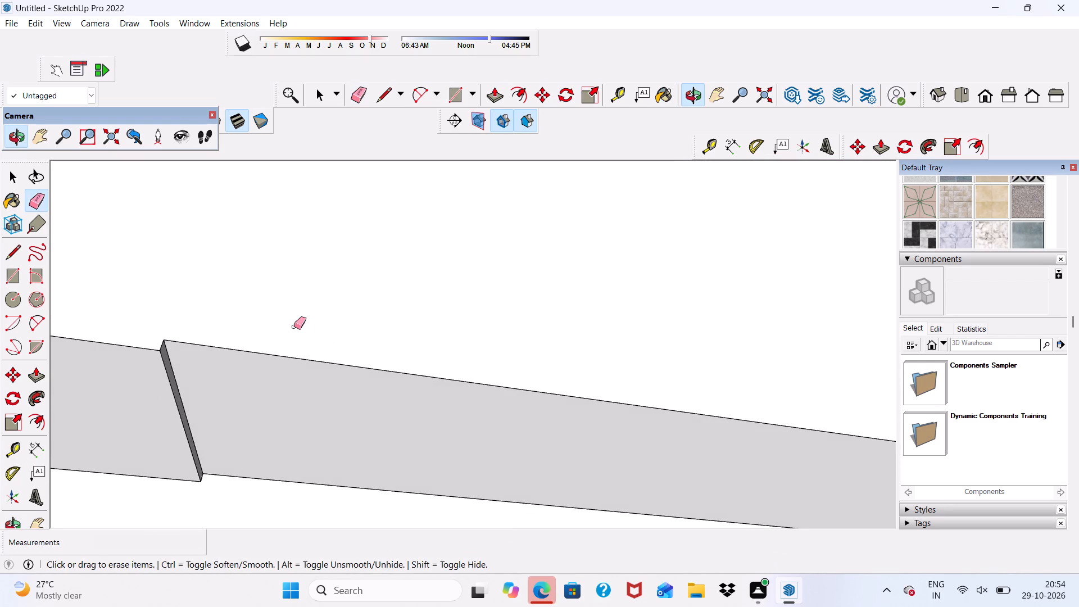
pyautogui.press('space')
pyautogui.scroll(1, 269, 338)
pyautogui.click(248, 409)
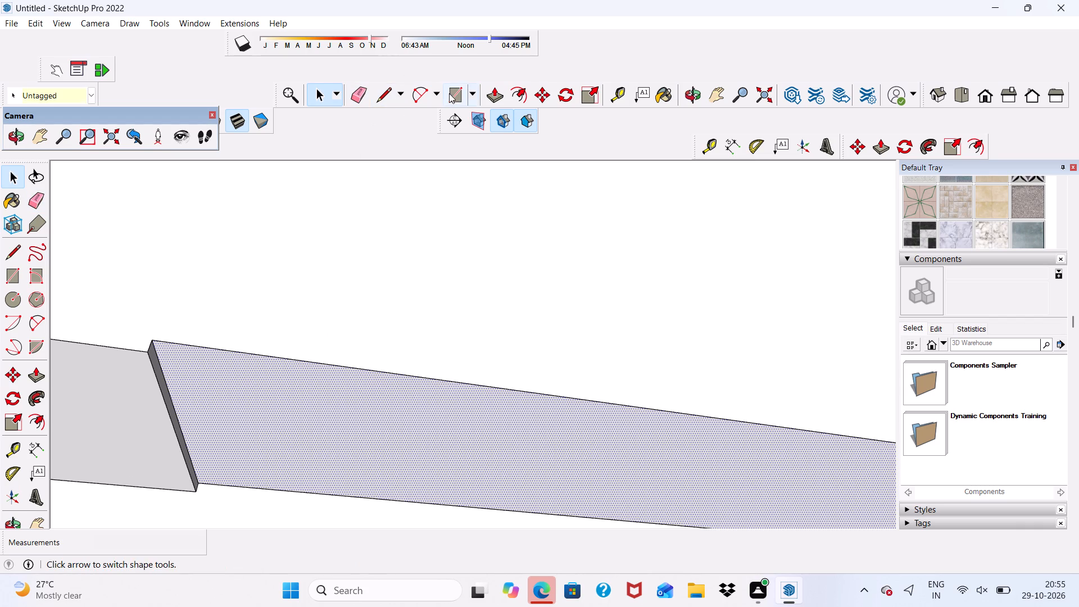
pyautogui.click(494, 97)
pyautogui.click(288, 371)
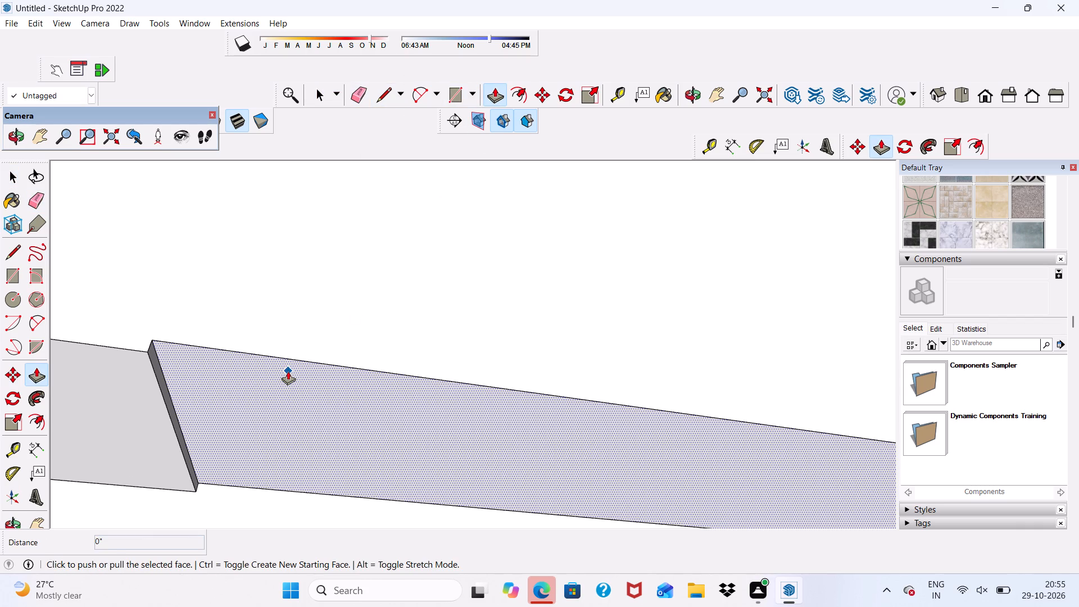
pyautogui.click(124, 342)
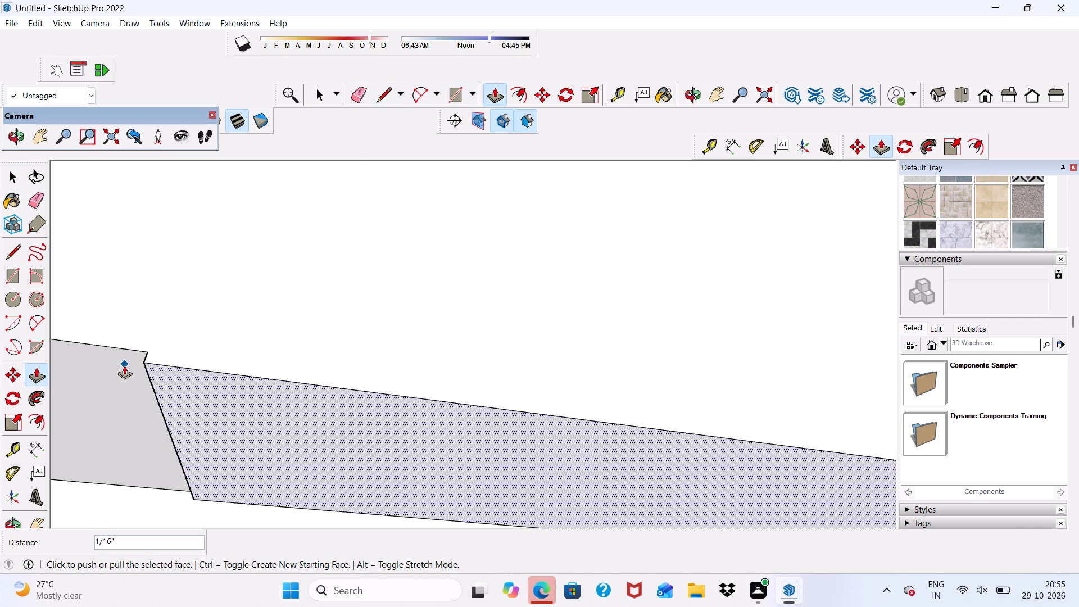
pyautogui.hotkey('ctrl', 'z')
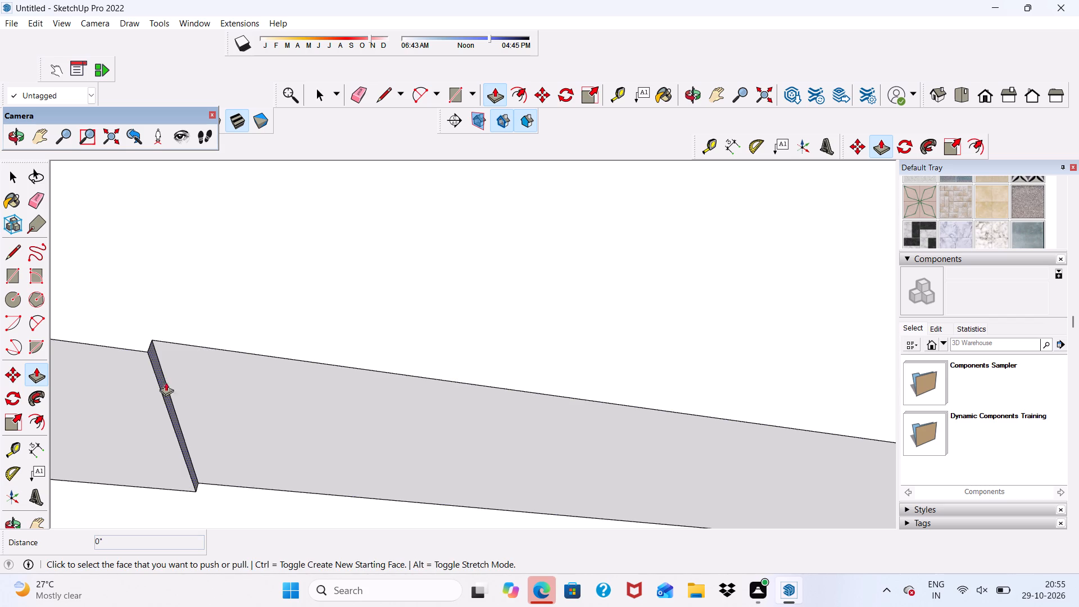
# Push/Pull the stepped strip faces in the lower band gaps beneath the tower window about 1/16" to align with their neighbours.
pyautogui.click(183, 364)
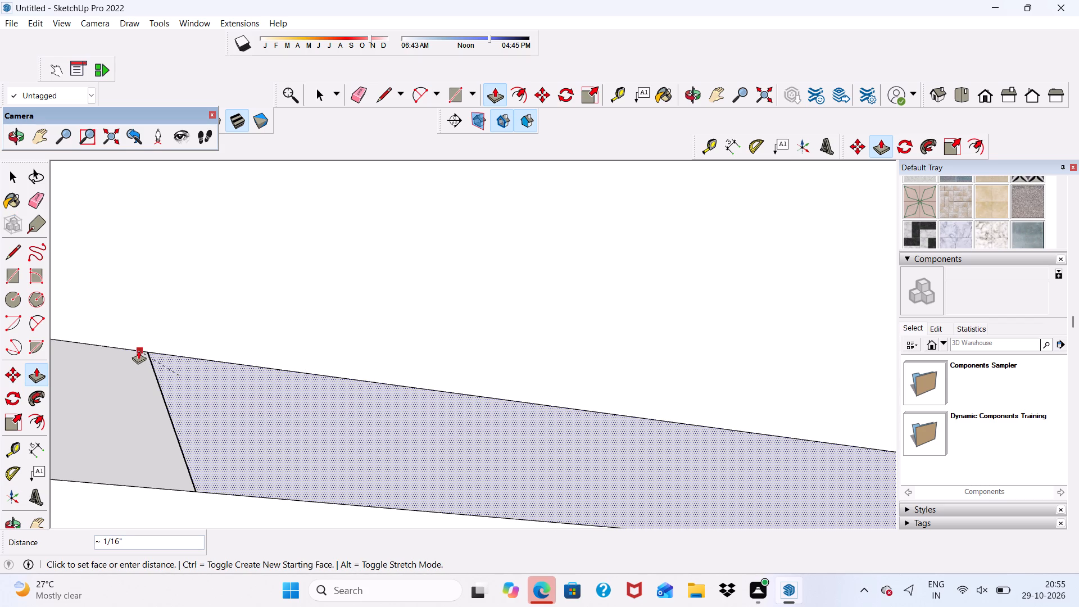
pyautogui.click(129, 348)
pyautogui.moveTo(167, 378); pyautogui.dragTo(168, 333, button='middle')
pyautogui.scroll(-1, 167, 378)
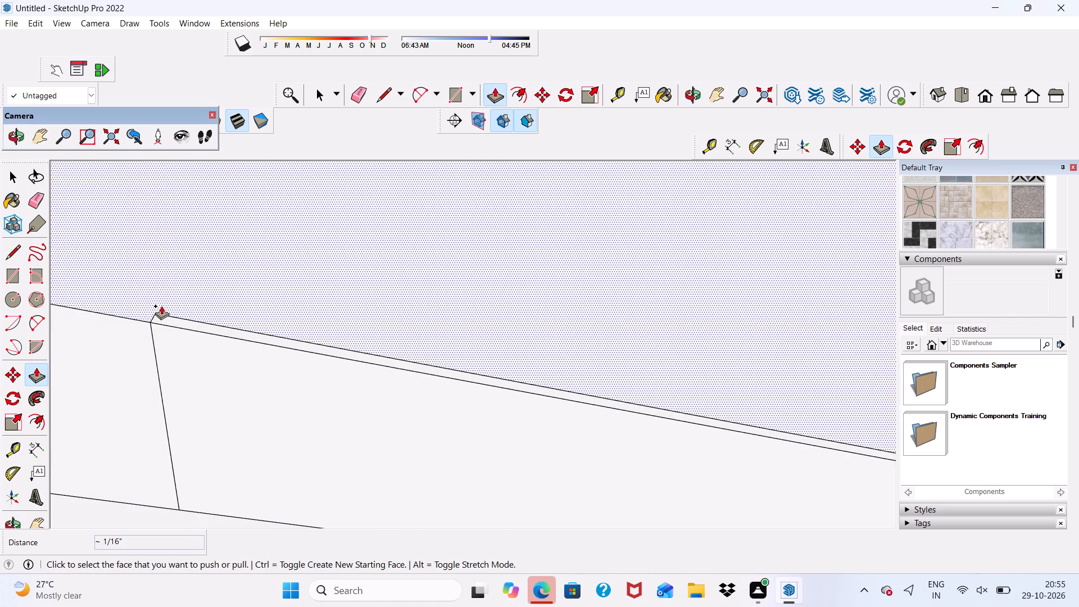
pyautogui.scroll(-13, 152, 275)
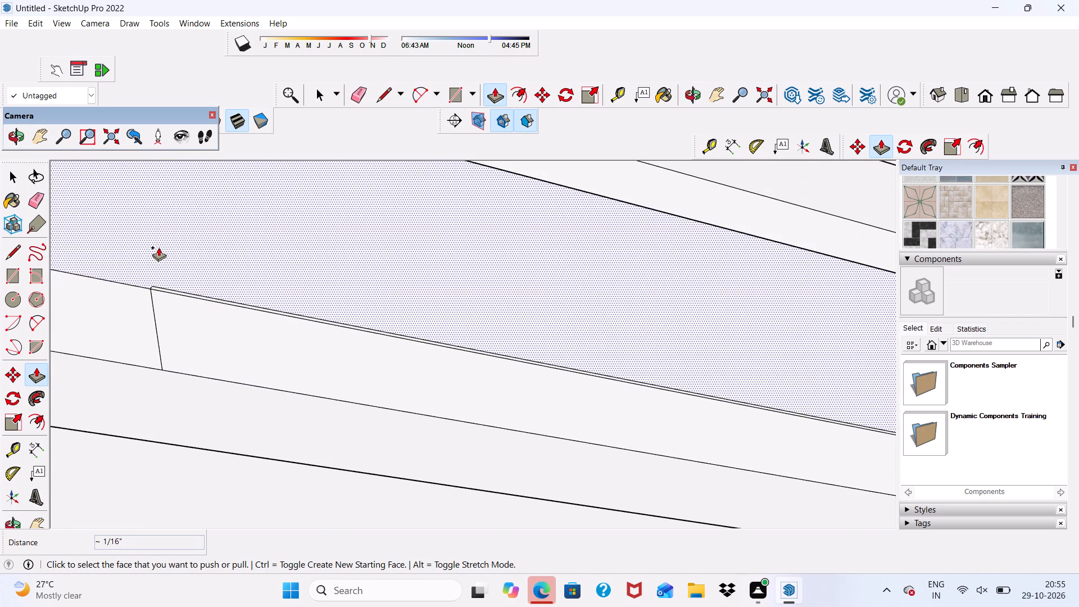
pyautogui.scroll(-13, 227, 262)
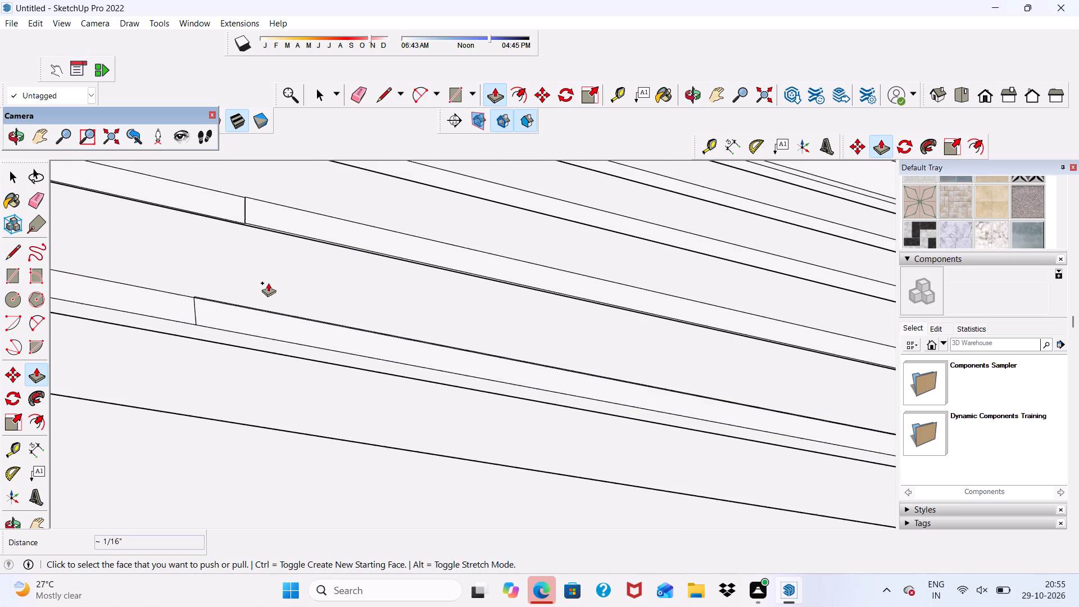
pyautogui.scroll(-7, 268, 283)
pyautogui.scroll(8, 283, 238)
pyautogui.moveTo(208, 321); pyautogui.dragTo(202, 295, button='middle')
pyautogui.scroll(7, 278, 234)
pyautogui.scroll(6, 193, 285)
pyautogui.click(193, 285)
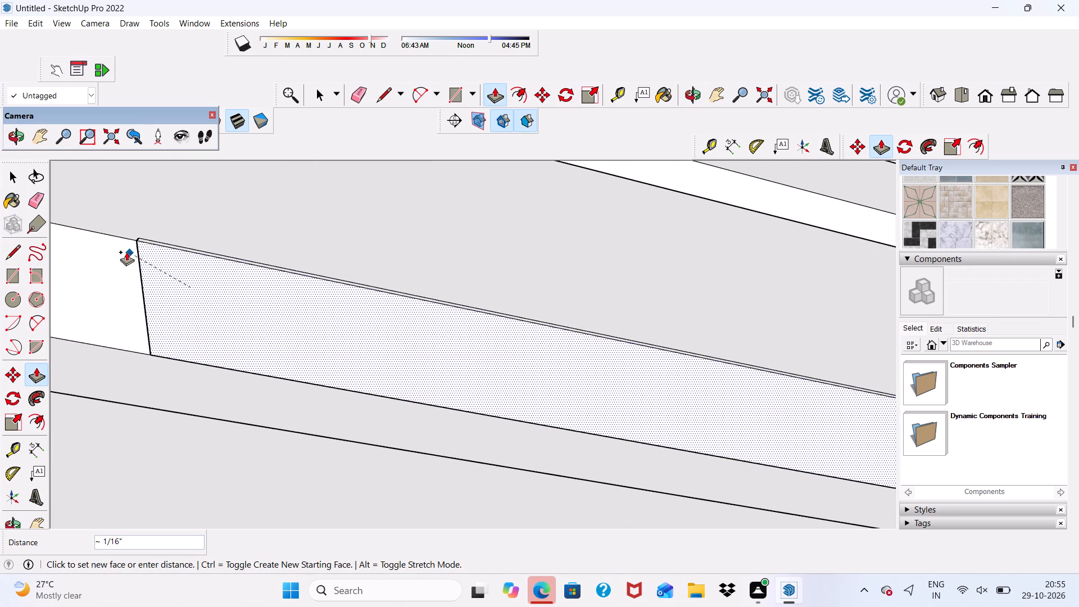
pyautogui.click(126, 252)
# Push/Pull the next two stepped strip faces up beneath the window about 1/16" at their left seams.
pyautogui.scroll(-14, 133, 285)
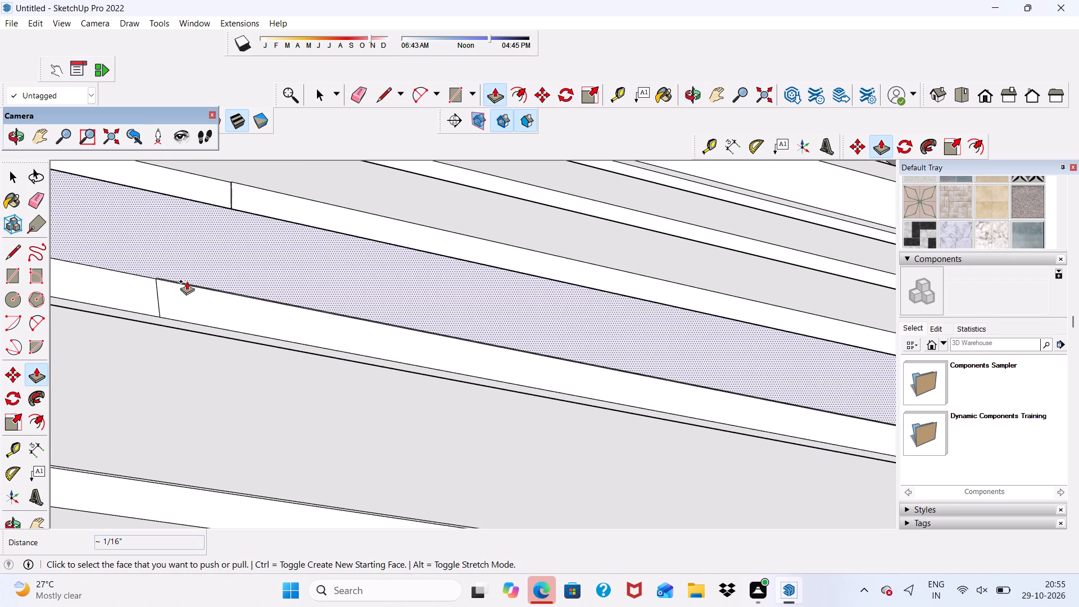
pyautogui.scroll(-7, 187, 281)
pyautogui.scroll(8, 210, 220)
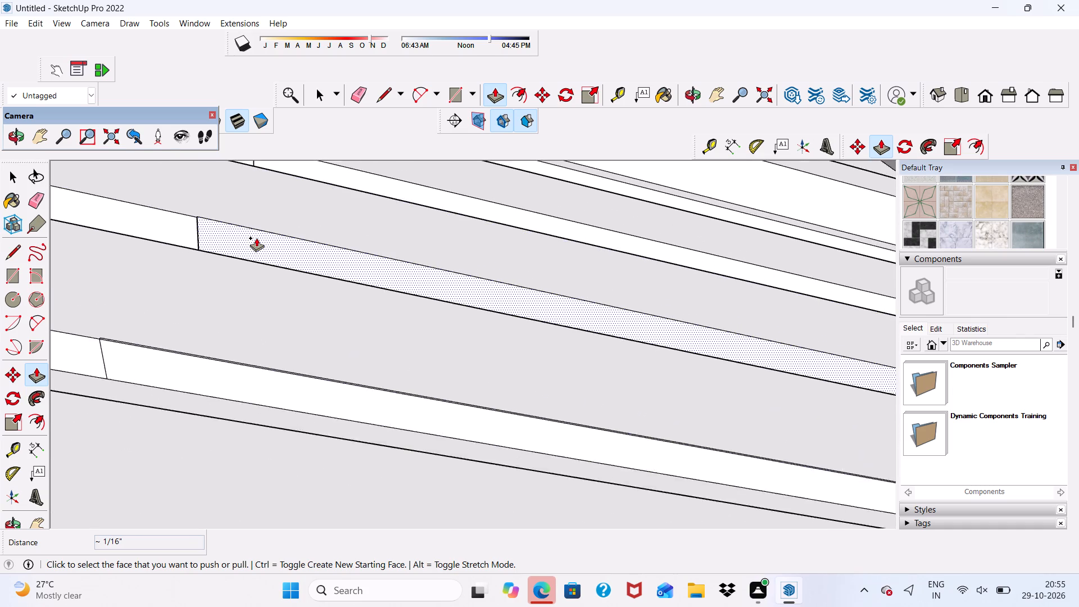
pyautogui.scroll(4, 256, 238)
pyautogui.click(256, 237)
pyautogui.scroll(3, 144, 202)
pyautogui.click(134, 201)
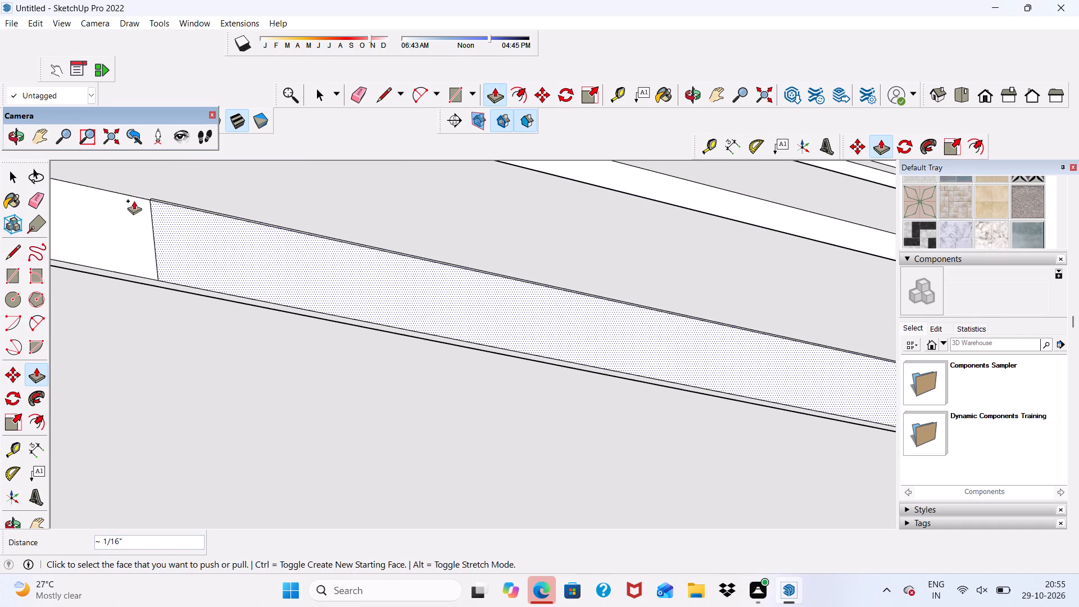
pyautogui.scroll(-13, 146, 231)
pyautogui.scroll(10, 221, 192)
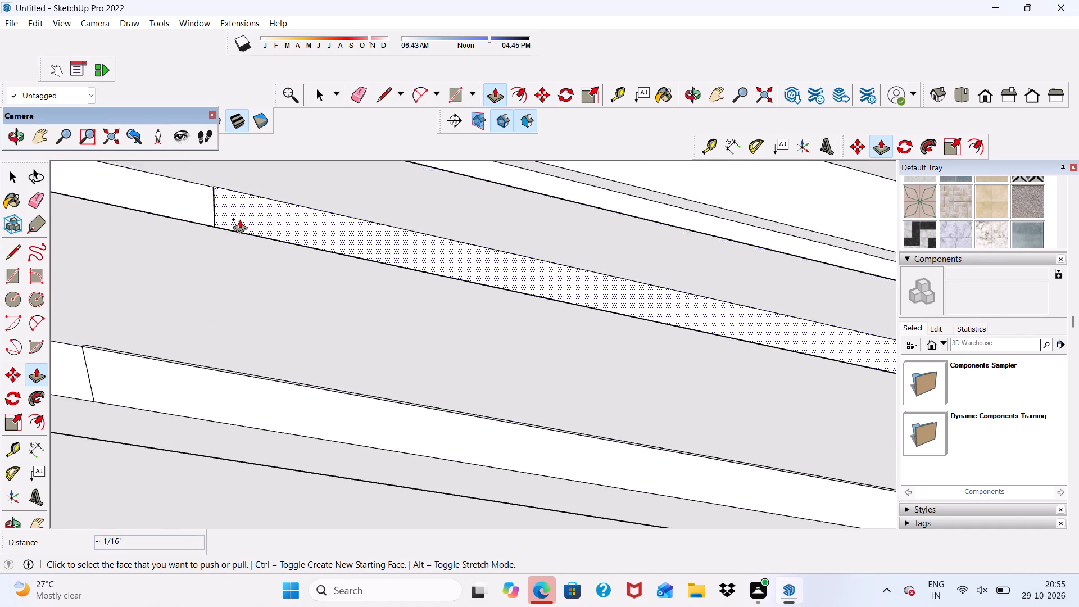
pyautogui.scroll(4, 239, 219)
pyautogui.click(237, 218)
pyautogui.click(158, 180)
# Push/Pull the stepped strip face directly beneath the window frame about 1/16" at its left seam.
pyautogui.scroll(-14, 170, 204)
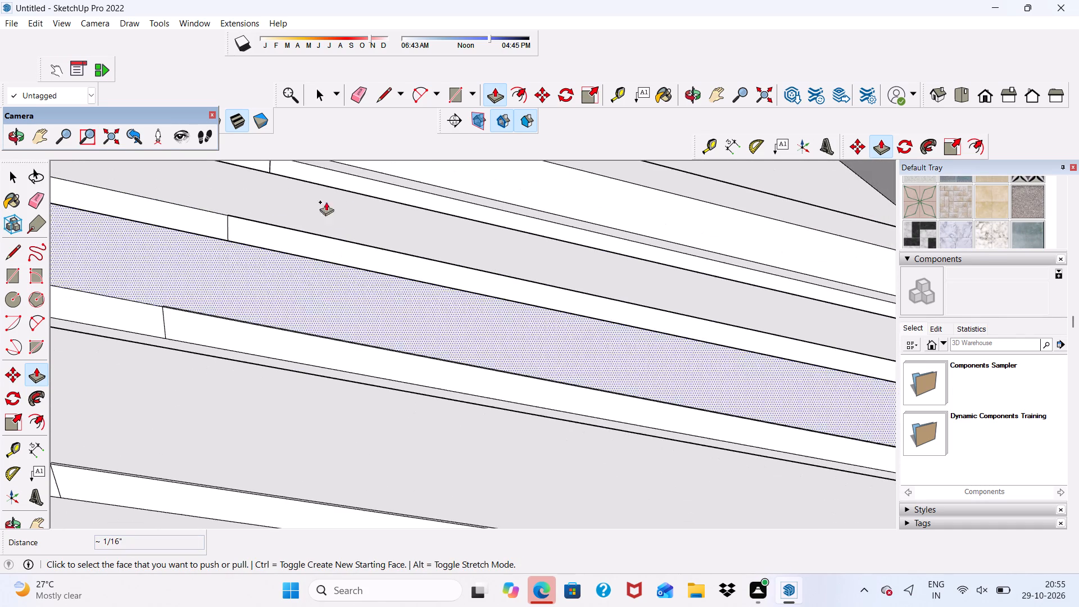
pyautogui.scroll(8, 308, 155)
pyautogui.scroll(-11, 308, 171)
pyautogui.scroll(8, 303, 164)
pyautogui.scroll(-1, 306, 236)
pyautogui.scroll(6, 310, 249)
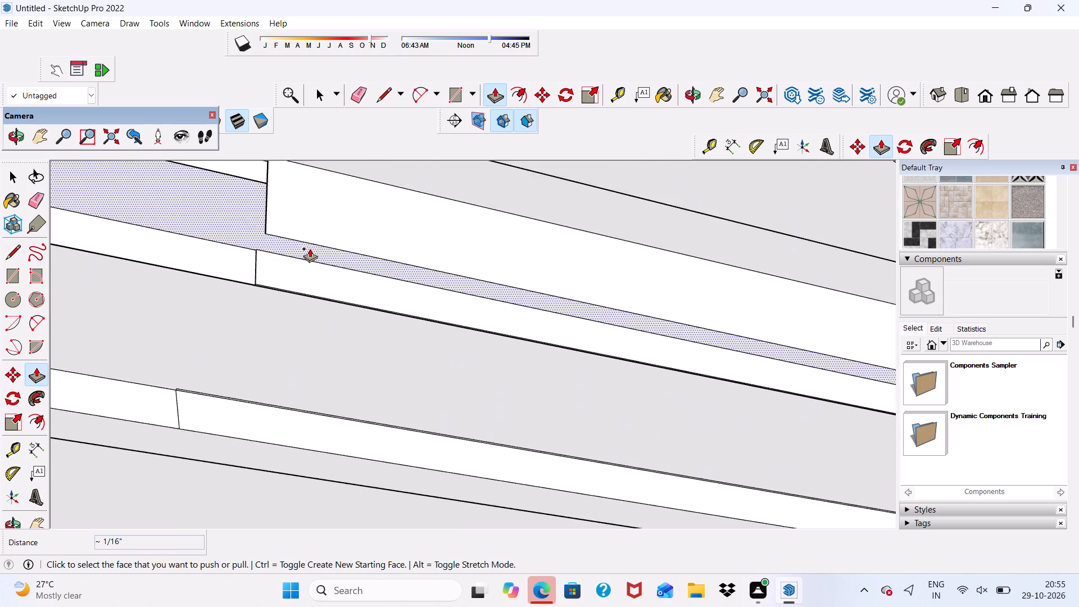
pyautogui.scroll(7, 310, 248)
pyautogui.click(284, 266)
pyautogui.click(179, 243)
# Erase the seam and leftover sliver edges near the right end of a band-gap strip beneath the window.
pyautogui.scroll(-4, 183, 246)
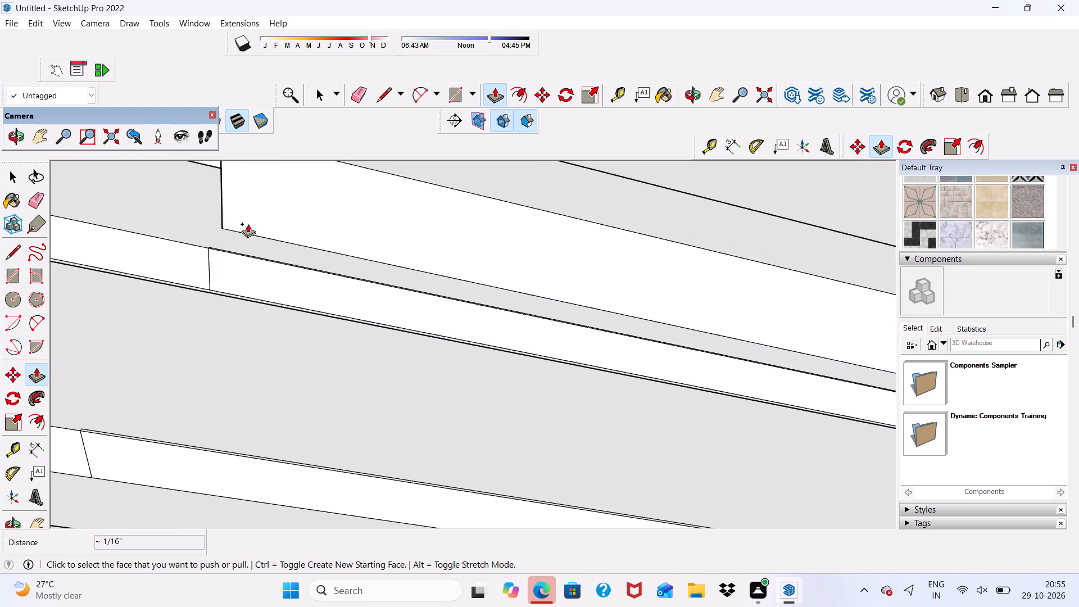
pyautogui.scroll(-20, 248, 224)
pyautogui.scroll(-8, 248, 224)
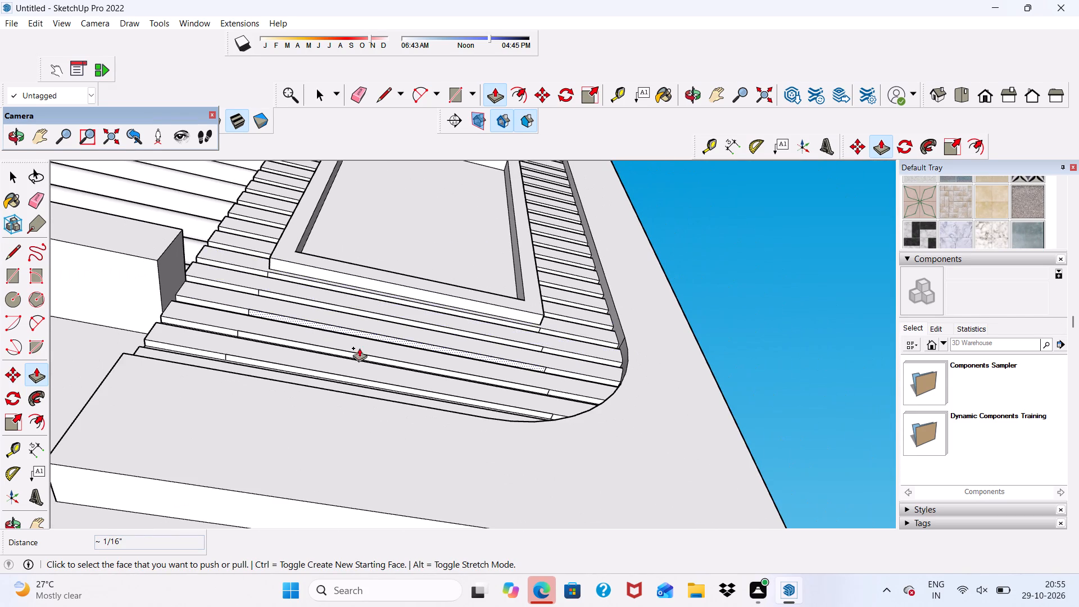
pyautogui.scroll(6, 547, 359)
pyautogui.scroll(8, 588, 337)
pyautogui.moveTo(557, 385); pyautogui.dragTo(497, 324, button='middle')
pyautogui.scroll(20, 497, 324)
pyautogui.scroll(1, 497, 324)
pyautogui.scroll(-1, 457, 275)
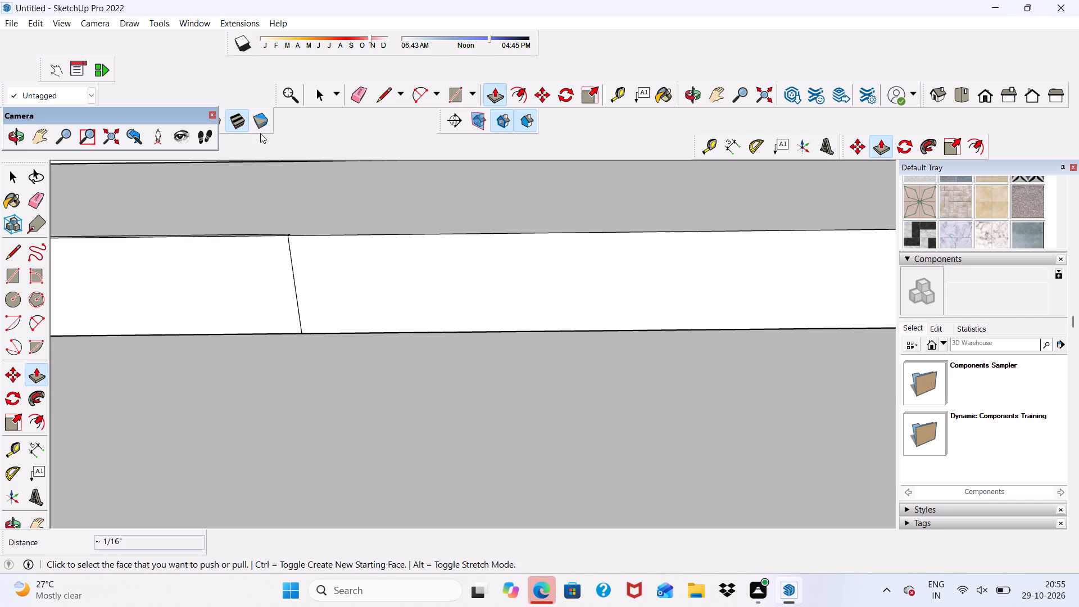
pyautogui.click(356, 96)
pyautogui.moveTo(302, 292); pyautogui.dragTo(289, 293)
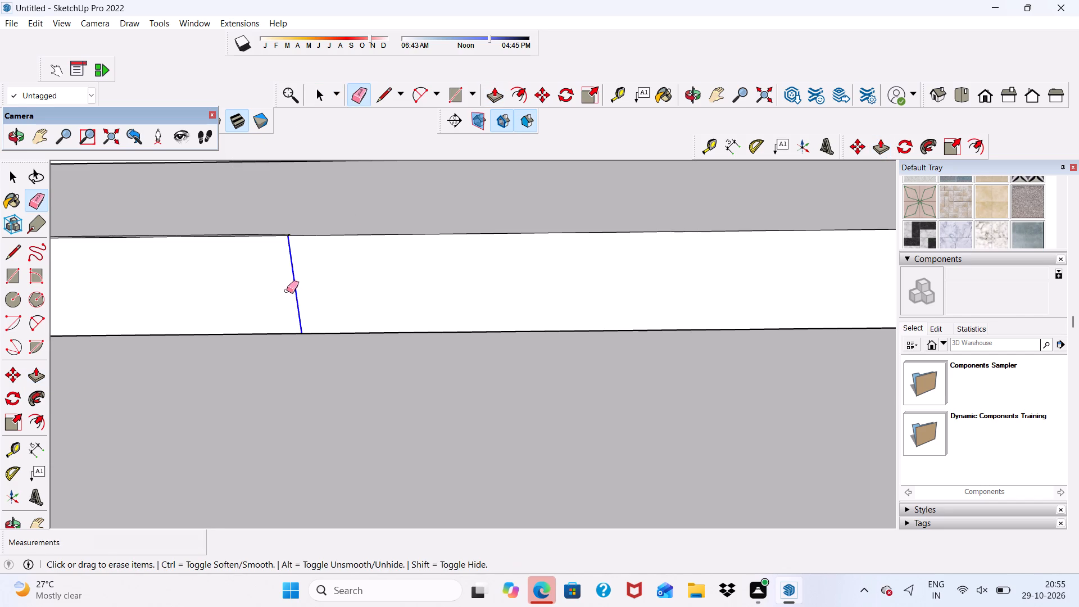
pyautogui.scroll(-6, 283, 286)
pyautogui.moveTo(289, 278); pyautogui.dragTo(311, 320, button='middle')
pyautogui.scroll(6, 303, 315)
pyautogui.click(275, 294)
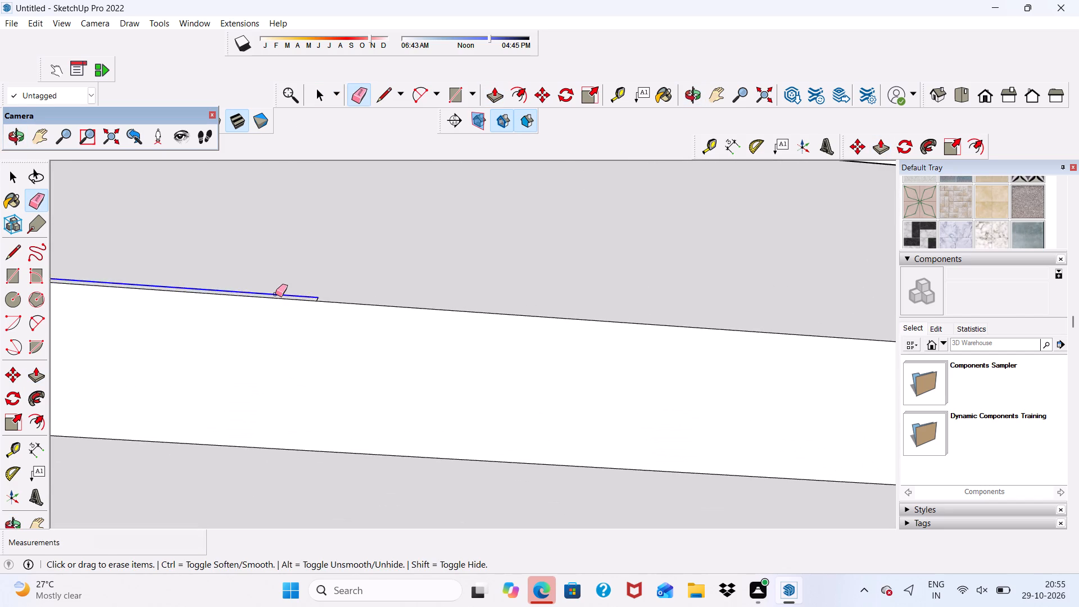
pyautogui.click(319, 298)
# Erase the right-end seam on the next band-gap strip up beneath the window.
pyautogui.scroll(-12, 315, 292)
pyautogui.scroll(8, 374, 216)
pyautogui.moveTo(374, 215); pyautogui.dragTo(380, 225)
pyautogui.scroll(-4, 380, 225)
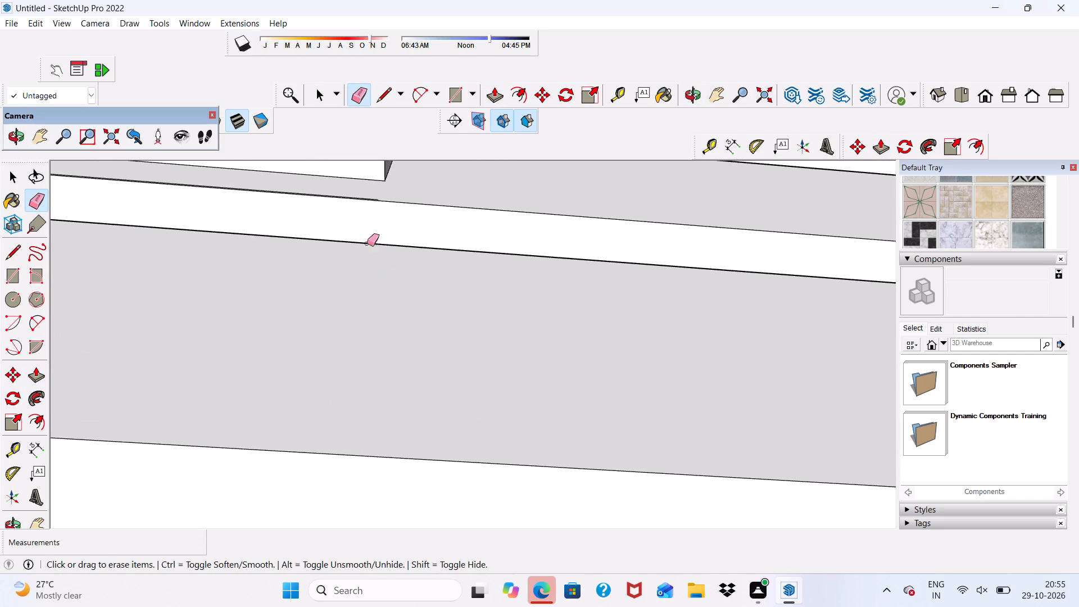
# Erase the leftover sliver edges near the right end of the current band-gap strip beneath the window.
pyautogui.scroll(13, 352, 189)
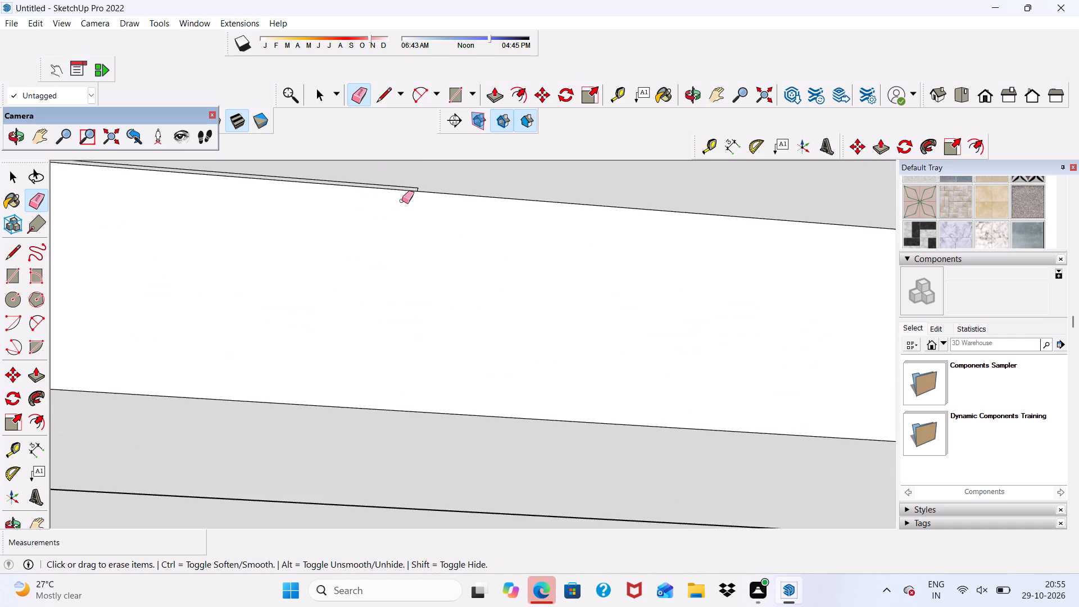
pyautogui.scroll(7, 402, 201)
pyautogui.scroll(5, 474, 164)
pyautogui.doubleClick(414, 187)
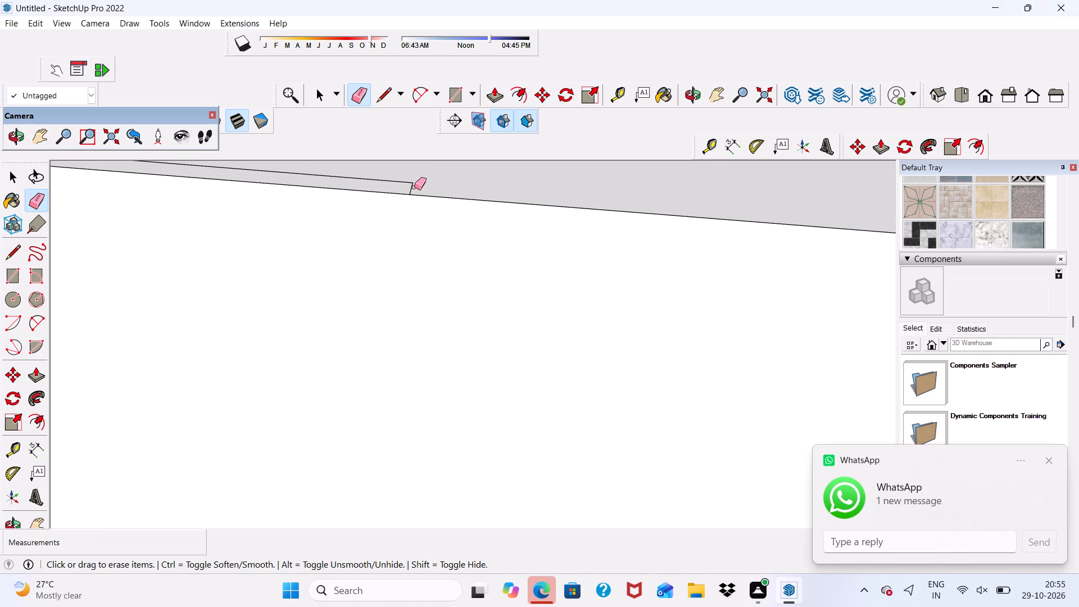
pyautogui.moveTo(406, 177); pyautogui.dragTo(411, 185)
pyautogui.scroll(-6, 411, 184)
pyautogui.scroll(-15, 424, 218)
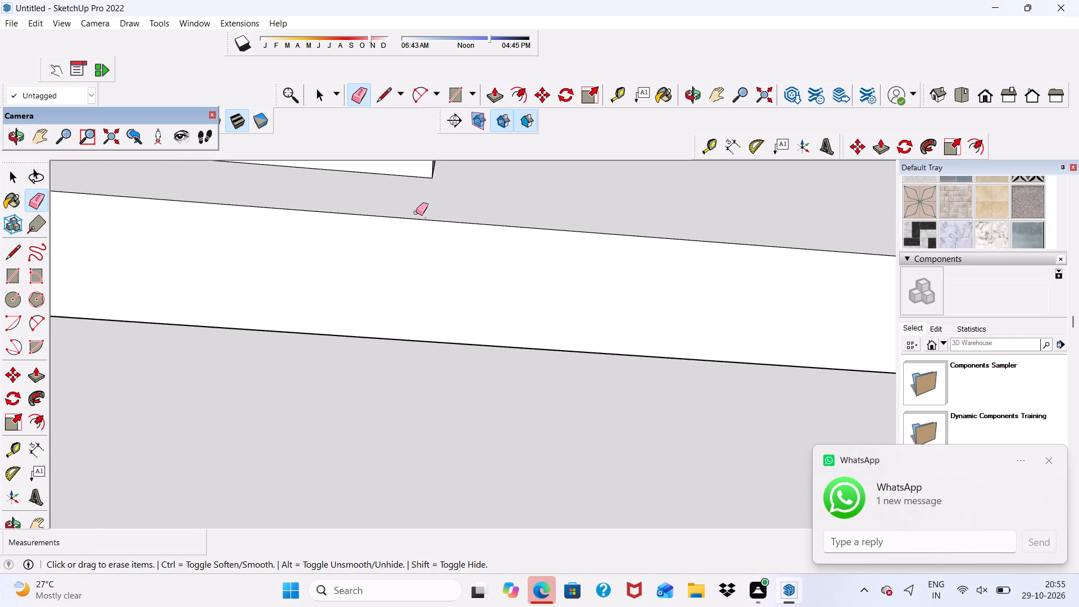
# Erase the right-end seam and leftover sliver edges on the next band-gap strip down beneath the window.
pyautogui.scroll(-18, 416, 212)
pyautogui.scroll(7, 426, 430)
pyautogui.moveTo(413, 437); pyautogui.dragTo(420, 442)
pyautogui.scroll(17, 406, 392)
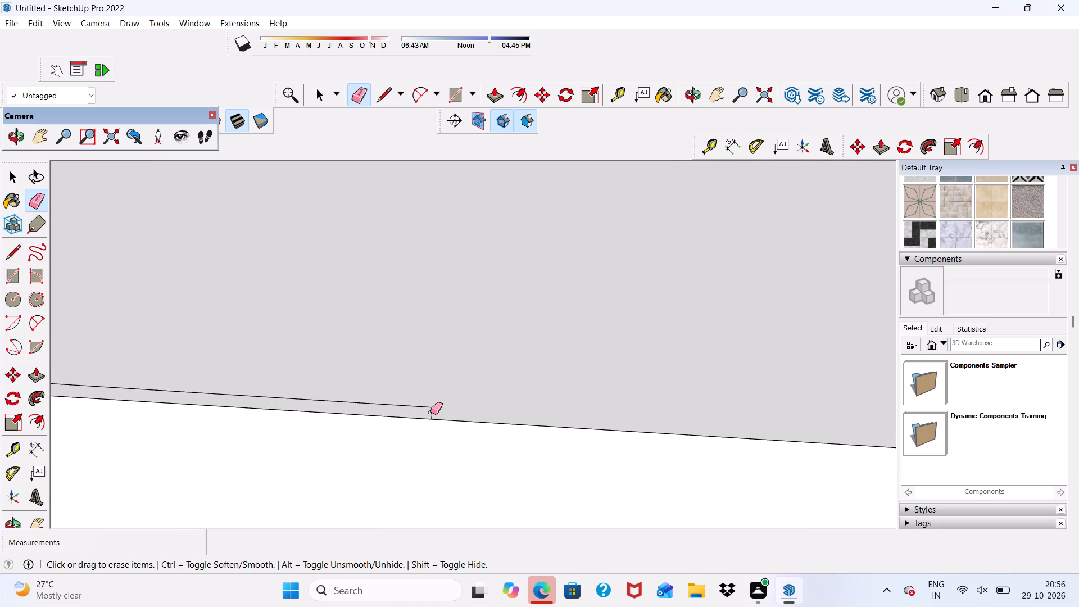
pyautogui.click(430, 412)
pyautogui.click(429, 406)
pyautogui.scroll(-20, 415, 359)
pyautogui.scroll(-3, 415, 359)
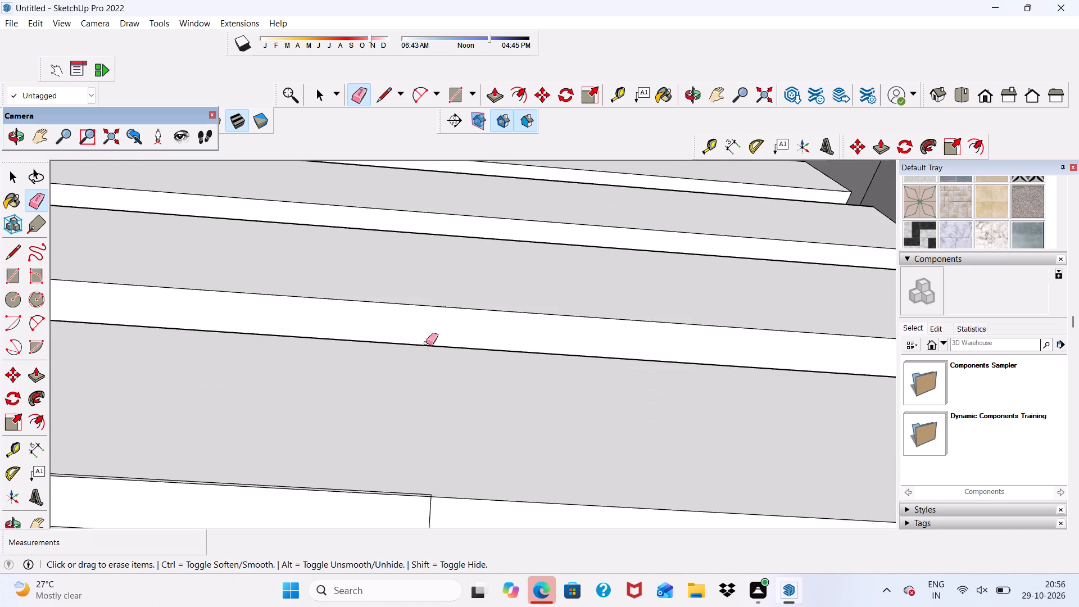
# Erase the seam and sliver edges near the right end of the following strip down, approaching the rounded corner.
pyautogui.scroll(6, 439, 507)
pyautogui.moveTo(430, 504); pyautogui.dragTo(425, 513)
pyautogui.scroll(4, 419, 483)
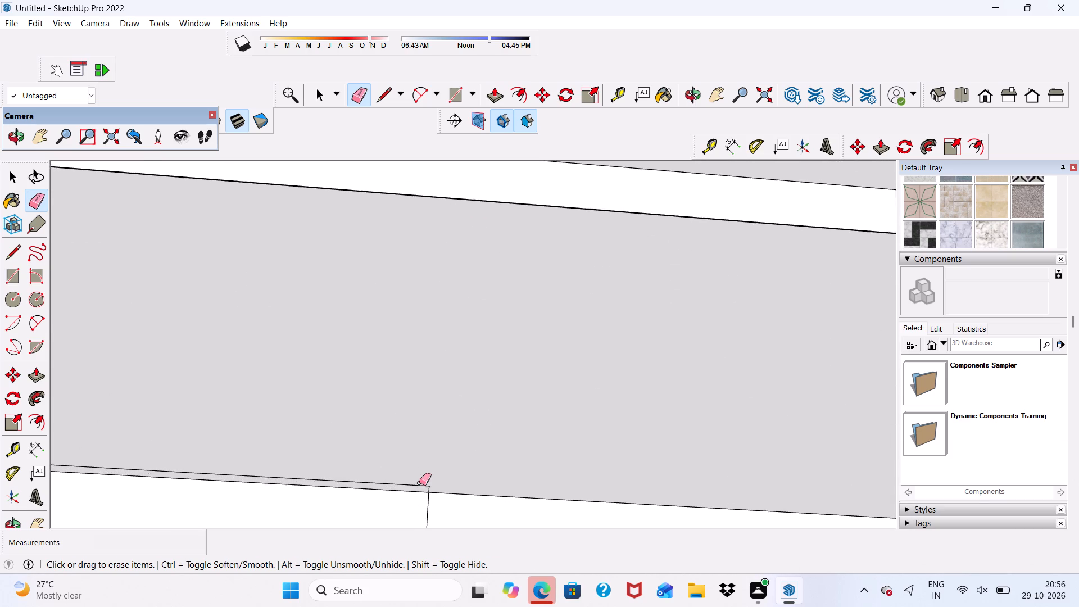
pyautogui.scroll(3, 419, 483)
pyautogui.moveTo(423, 488); pyautogui.dragTo(432, 488)
pyautogui.moveTo(427, 509); pyautogui.dragTo(441, 518)
pyautogui.scroll(-17, 425, 407)
pyautogui.scroll(-2, 429, 352)
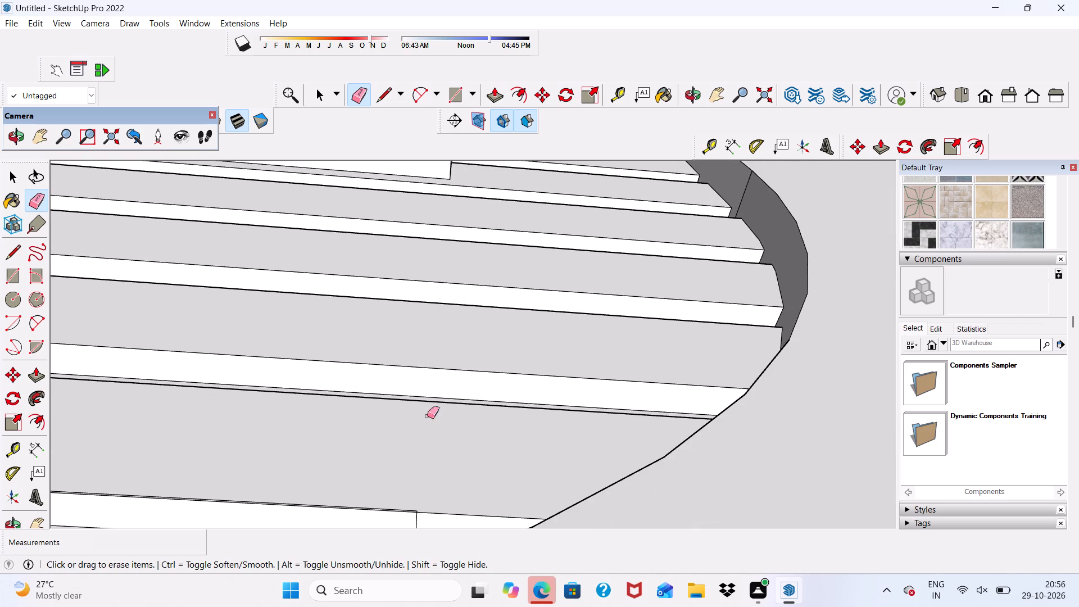
# Erase the seam and sliver edges on the lowest band-gap strip where it meets the rounded corner.
pyautogui.moveTo(427, 471); pyautogui.dragTo(406, 414, button='middle')
pyautogui.moveTo(406, 414); pyautogui.dragTo(430, 478, button='middle')
pyautogui.scroll(2, 397, 443)
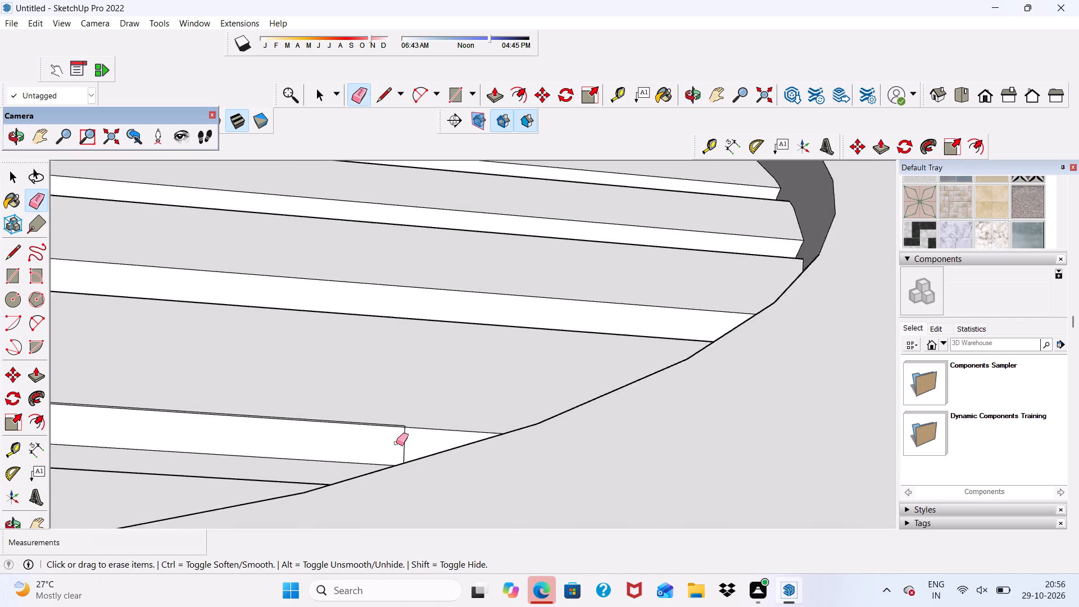
pyautogui.scroll(4, 396, 443)
pyautogui.moveTo(397, 438); pyautogui.dragTo(415, 451)
pyautogui.scroll(6, 387, 385)
pyautogui.scroll(4, 419, 436)
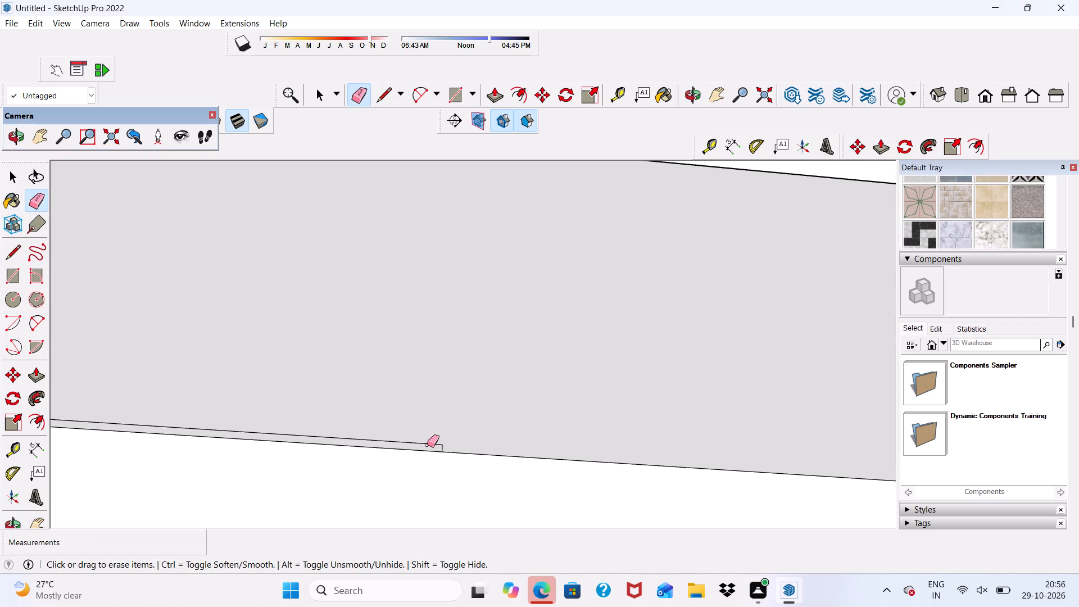
pyautogui.moveTo(427, 445); pyautogui.dragTo(446, 447)
pyautogui.scroll(-13, 438, 381)
pyautogui.scroll(-1, 402, 331)
# Erase the short right-end seam on the underside of the third band gap up from the rounded corner's bottom.
pyautogui.moveTo(370, 348); pyautogui.dragTo(378, 359, button='middle')
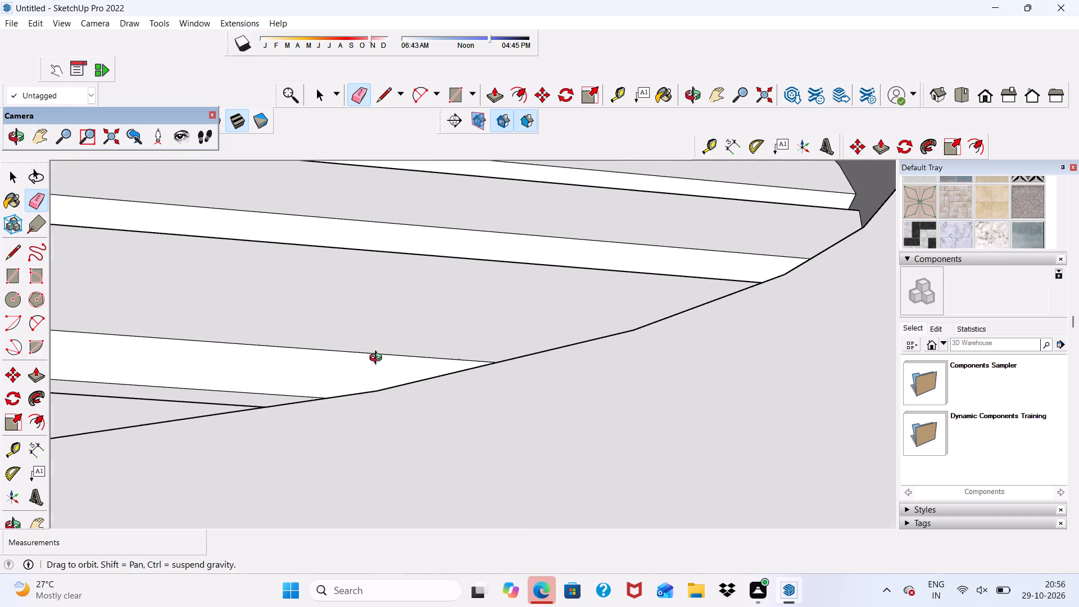
pyautogui.moveTo(378, 359); pyautogui.dragTo(473, 416, button='middle')
pyautogui.scroll(1, 473, 380)
pyautogui.scroll(-10, 441, 297)
pyautogui.moveTo(371, 337); pyautogui.dragTo(409, 453, button='middle')
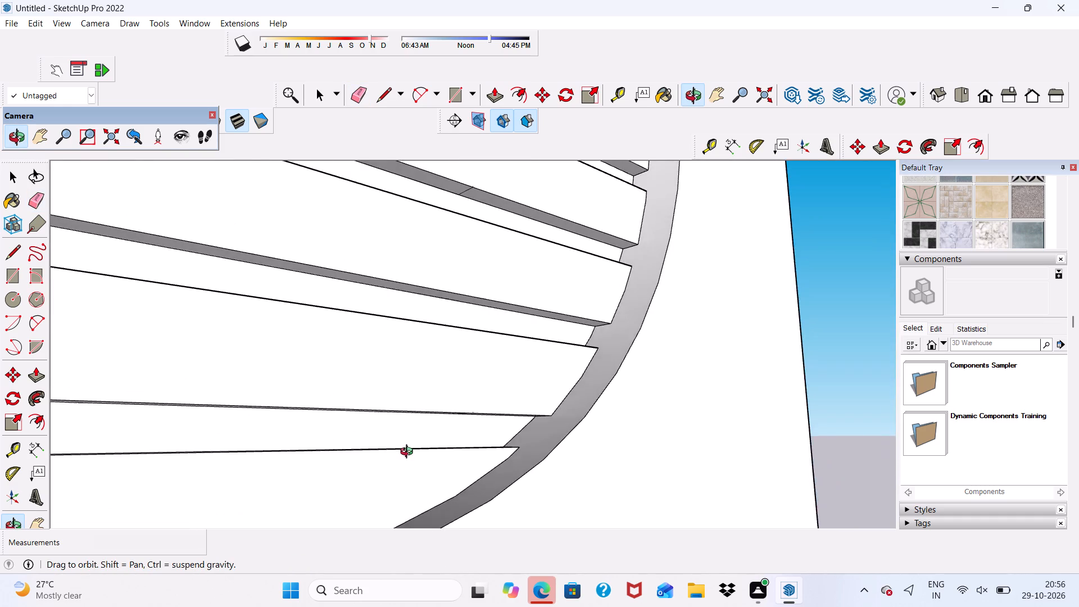
pyautogui.moveTo(409, 453); pyautogui.dragTo(372, 418, button='middle')
pyautogui.scroll(1, 358, 407)
pyautogui.scroll(-9, 355, 389)
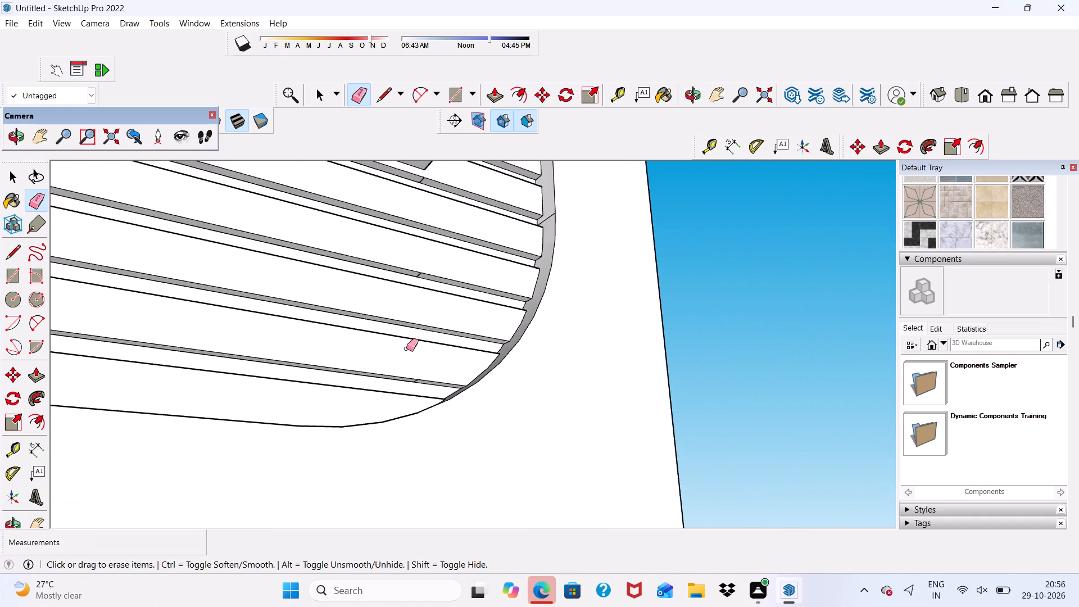
pyautogui.scroll(-1, 406, 348)
pyautogui.moveTo(410, 380); pyautogui.dragTo(308, 348, button='middle')
pyautogui.scroll(9, 415, 303)
pyautogui.scroll(-2, 405, 268)
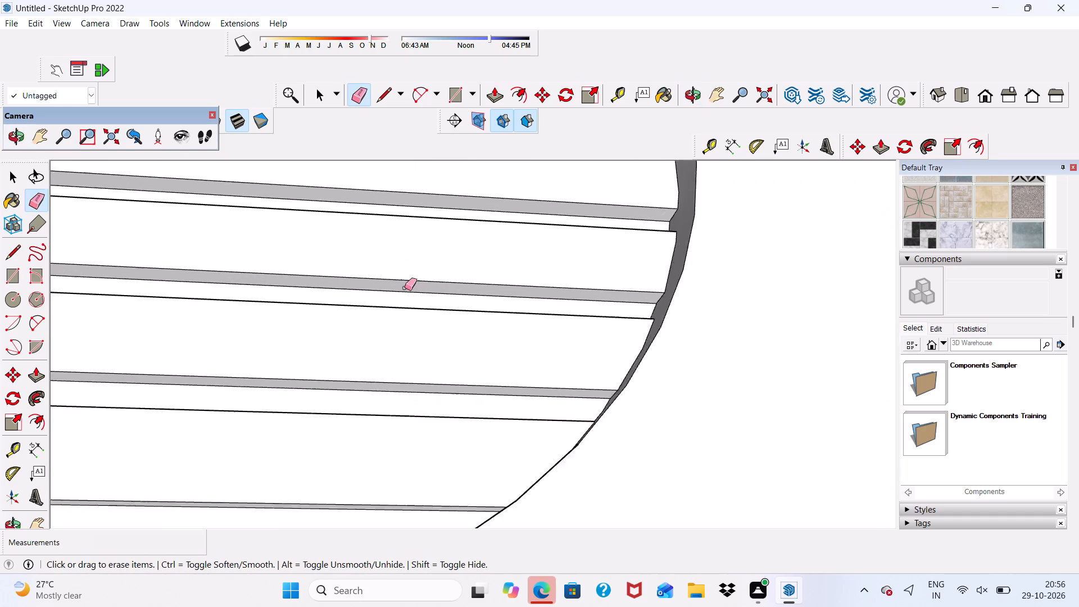
pyautogui.scroll(-7, 405, 288)
pyautogui.scroll(2, 412, 304)
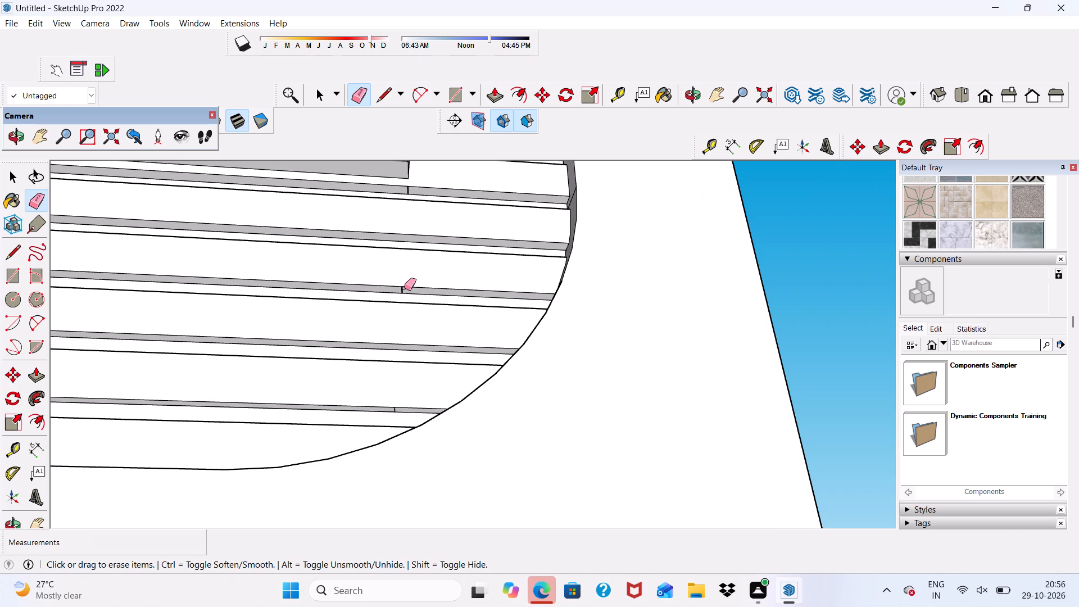
pyautogui.click(404, 288)
pyautogui.hotkey('ctrl', 'z')
pyautogui.scroll(7, 400, 305)
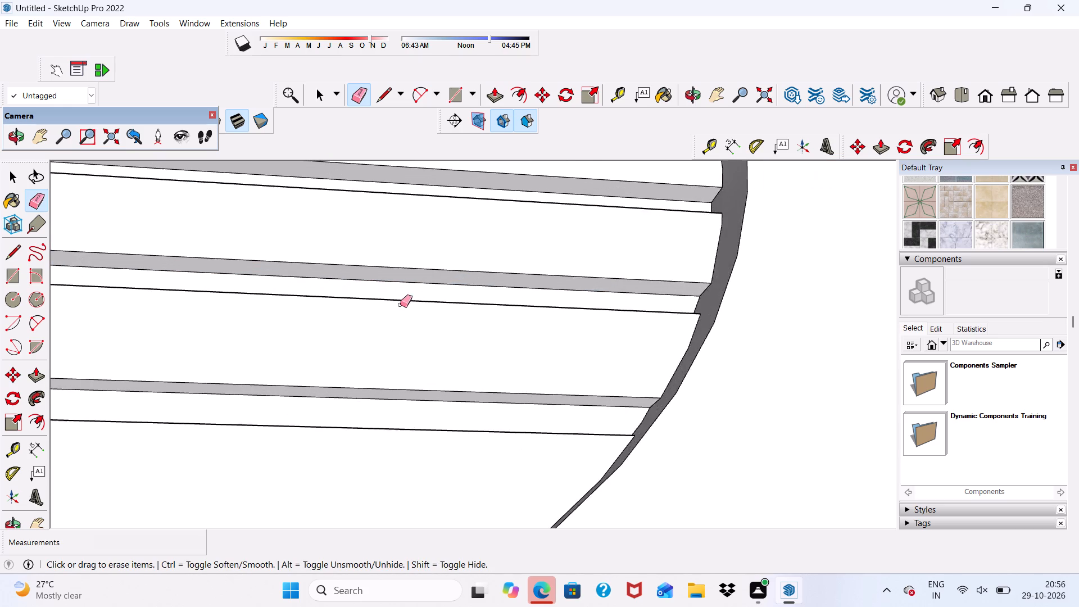
pyautogui.scroll(-7, 402, 289)
pyautogui.scroll(1, 409, 295)
pyautogui.scroll(-2, 409, 292)
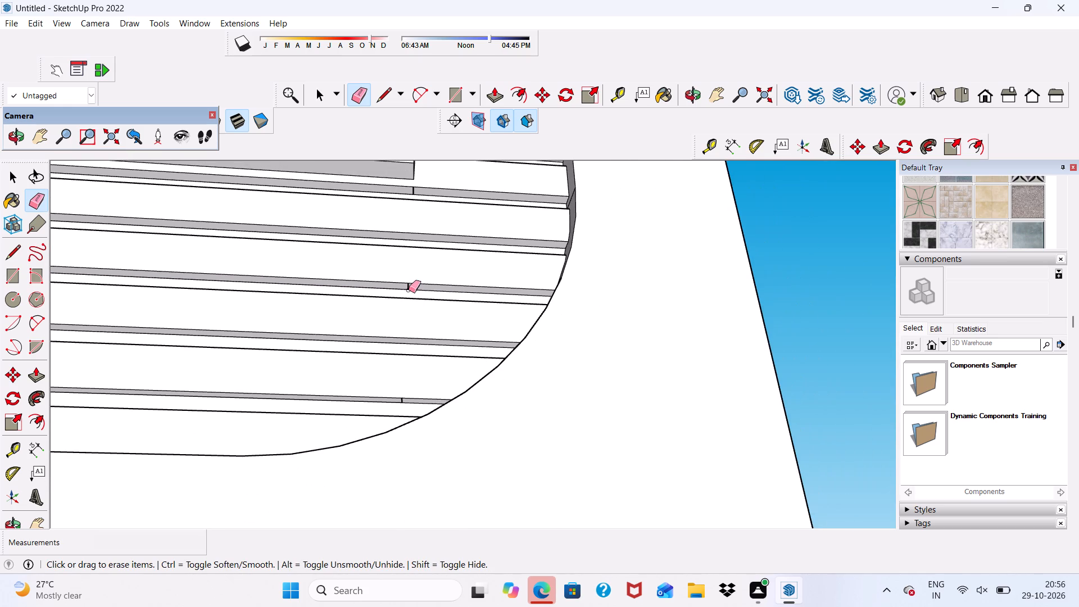
pyautogui.click(409, 287)
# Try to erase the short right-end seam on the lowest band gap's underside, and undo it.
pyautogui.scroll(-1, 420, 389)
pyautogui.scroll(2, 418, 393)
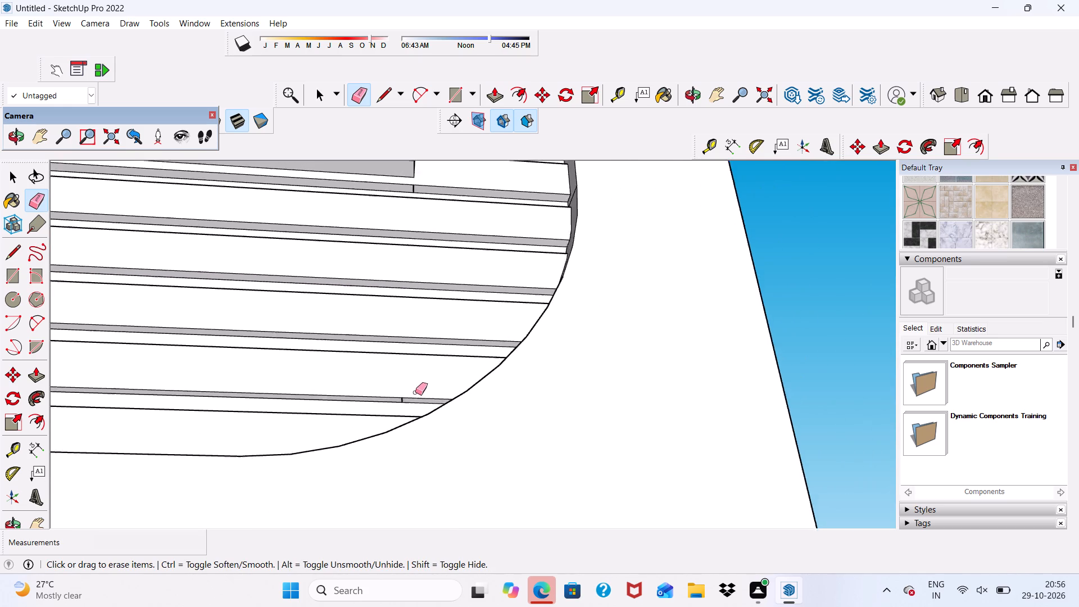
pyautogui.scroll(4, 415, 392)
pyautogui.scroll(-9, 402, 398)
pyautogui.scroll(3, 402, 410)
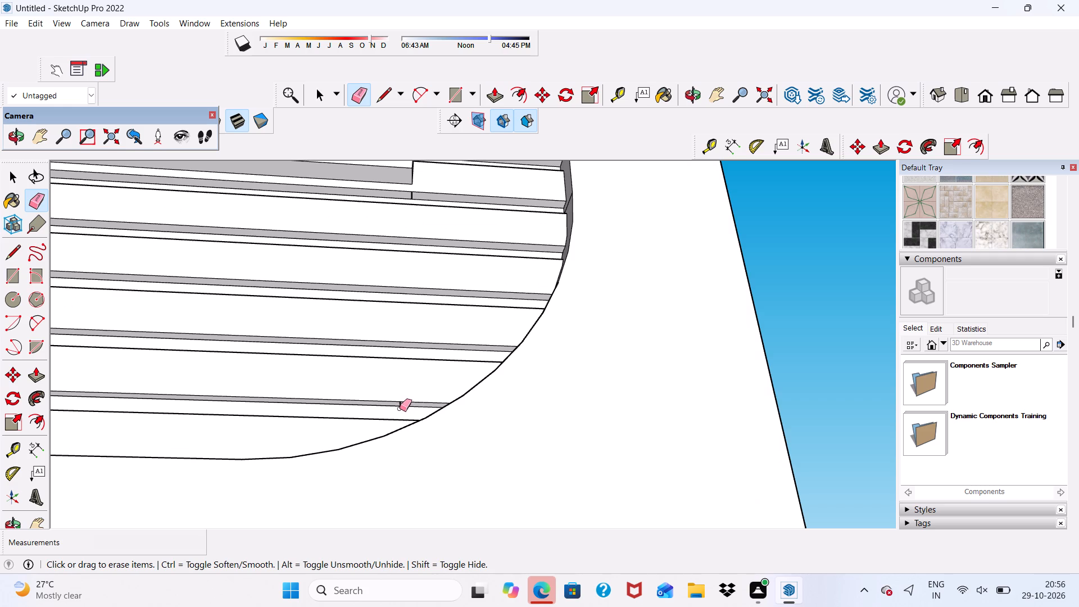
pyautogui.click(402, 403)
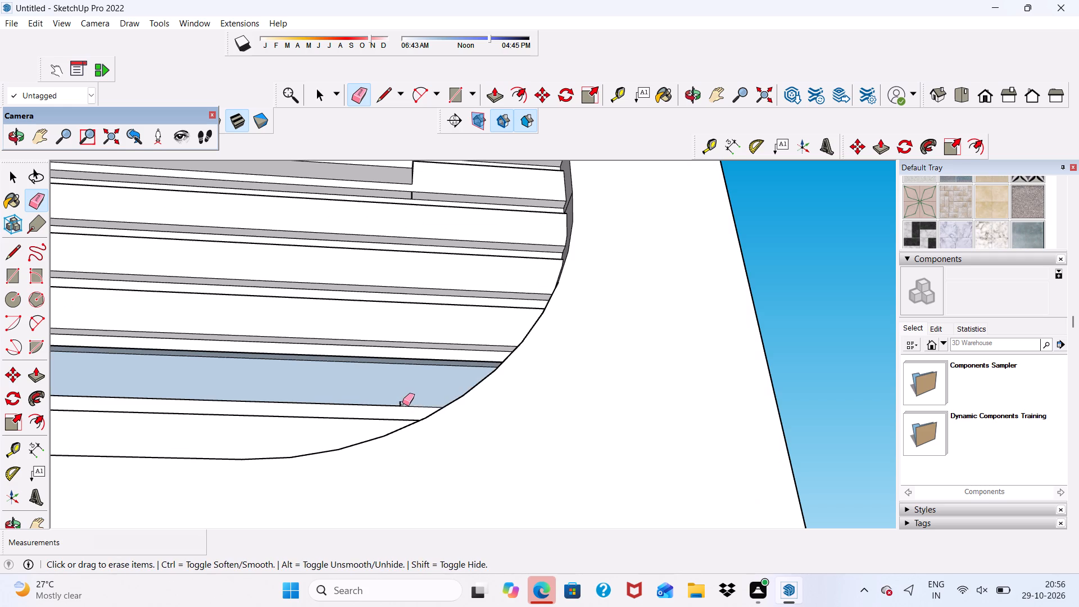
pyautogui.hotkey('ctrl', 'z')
# Erase the short right-end seam on the underside of the lowest band gap.
pyautogui.keyDown('ctrl'); pyautogui.scroll(5, 406, 405); pyautogui.keyUp('ctrl')
pyautogui.scroll(-6, 400, 389)
pyautogui.scroll(3, 402, 405)
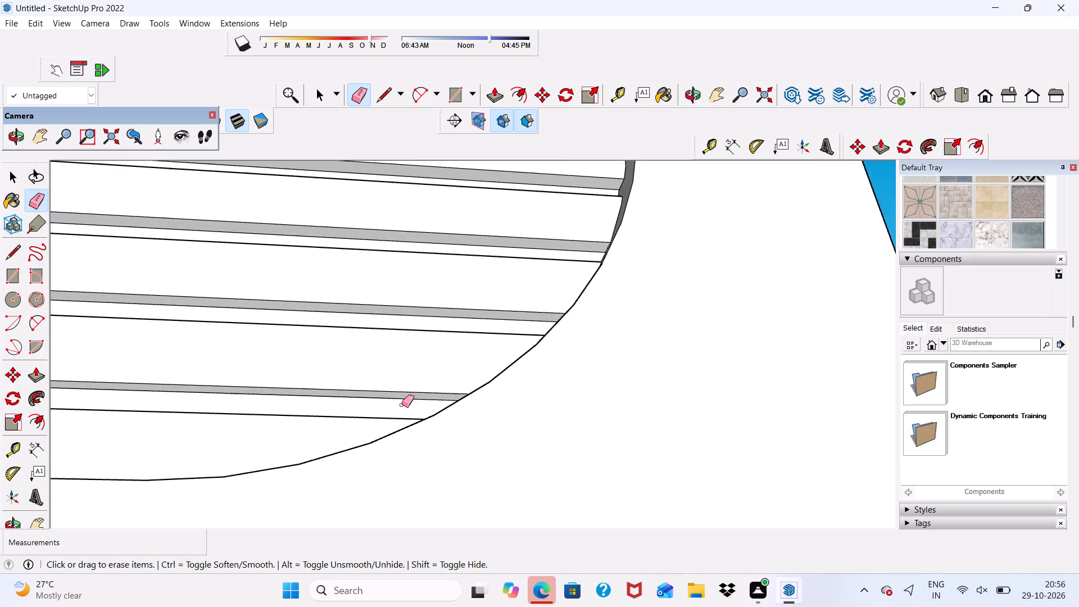
pyautogui.scroll(3, 402, 405)
pyautogui.scroll(-2, 400, 400)
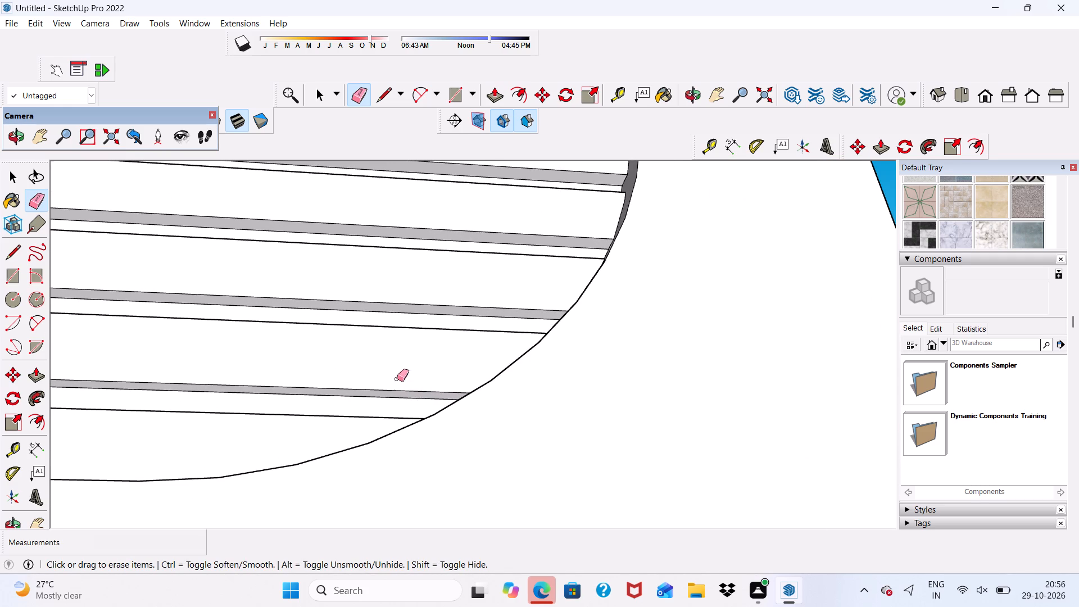
pyautogui.scroll(-12, 397, 379)
pyautogui.scroll(5, 423, 386)
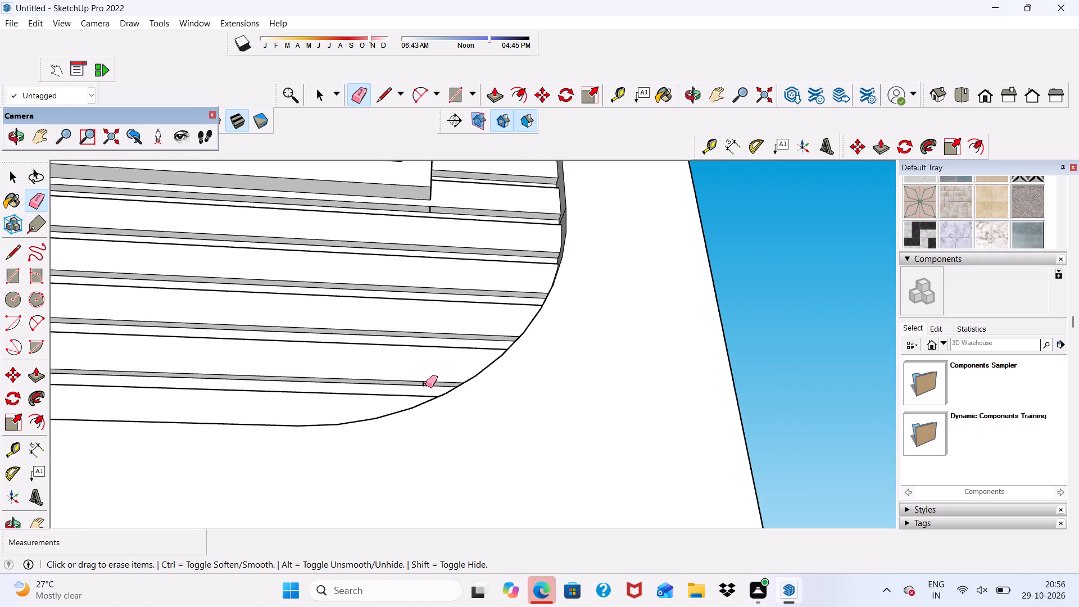
pyautogui.click(423, 384)
# Erase the left-end seams on the lowest band-gap strips beneath the window.
pyautogui.scroll(-6, 407, 371)
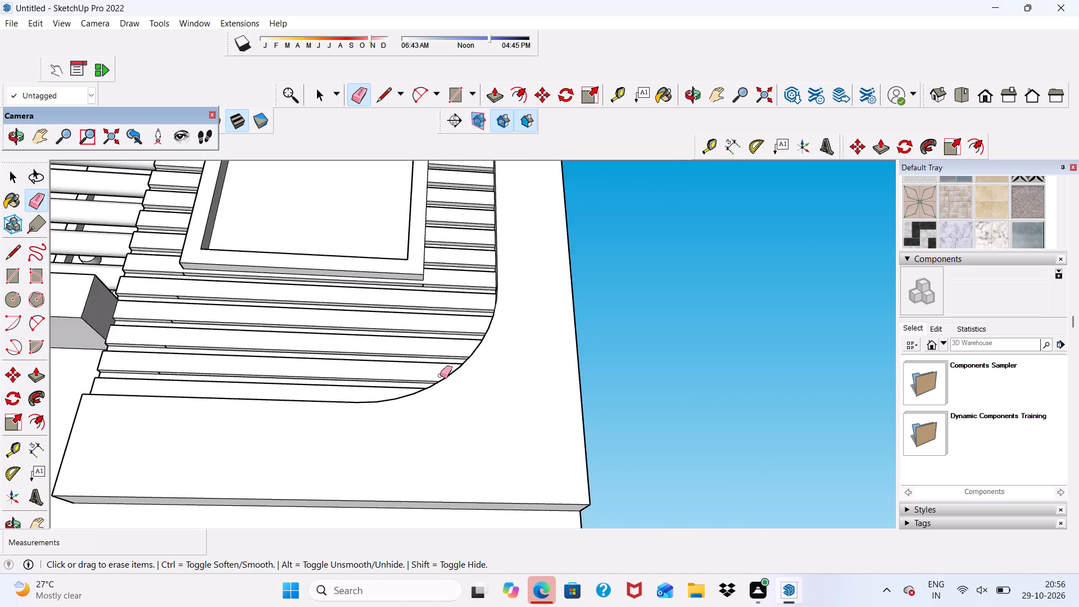
pyautogui.scroll(-8, 440, 375)
pyautogui.scroll(5, 424, 372)
pyautogui.scroll(-1, 192, 376)
pyautogui.scroll(14, 162, 383)
pyautogui.scroll(-2, 288, 377)
pyautogui.scroll(1, 288, 386)
pyautogui.moveTo(288, 386); pyautogui.dragTo(309, 292, button='middle')
pyautogui.scroll(6, 232, 326)
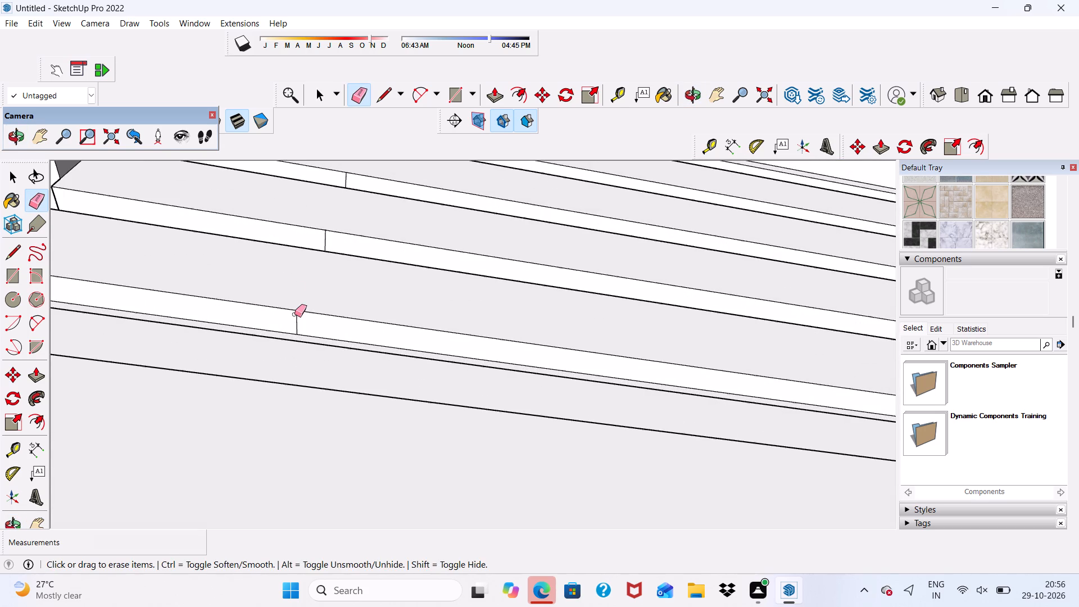
pyautogui.click(297, 319)
pyautogui.moveTo(328, 238); pyautogui.dragTo(325, 238)
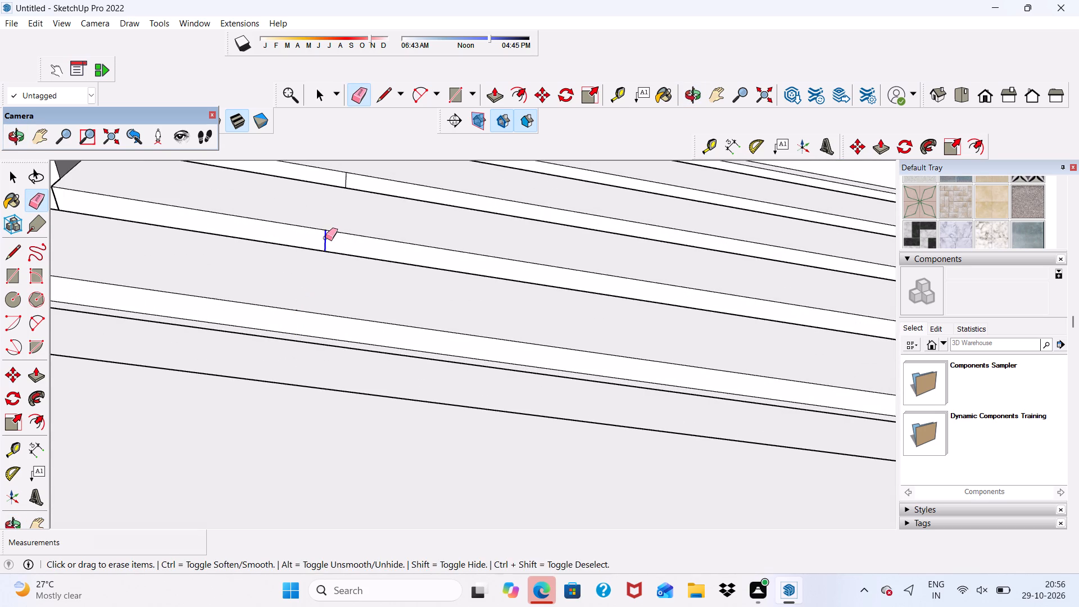
pyautogui.moveTo(325, 238); pyautogui.dragTo(321, 238)
pyautogui.scroll(-6, 343, 295)
pyautogui.scroll(5, 350, 191)
pyautogui.scroll(5, 345, 270)
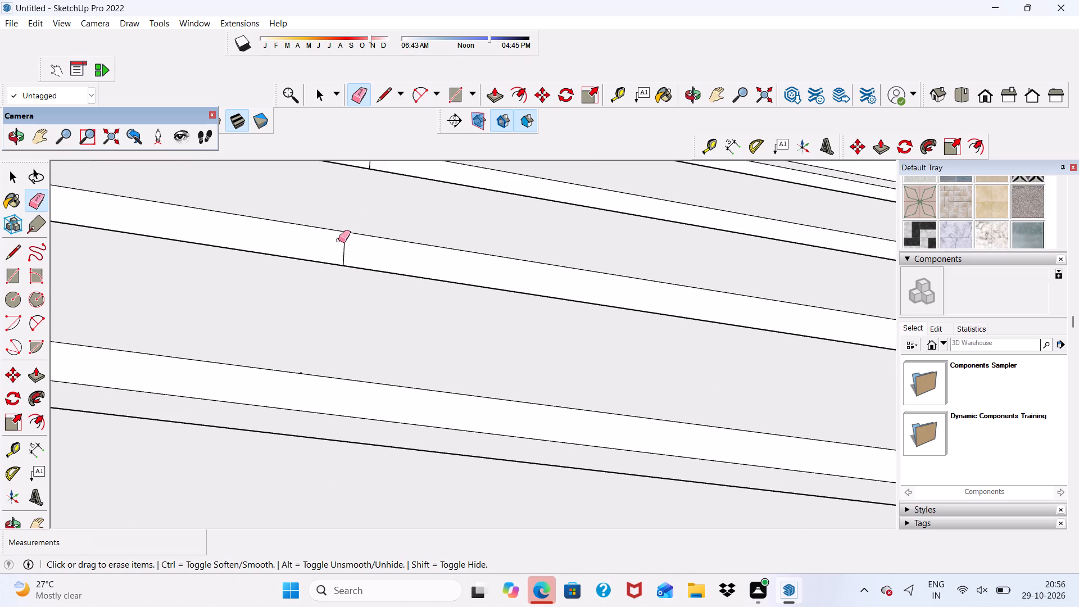
pyautogui.click(343, 243)
# Erase the left-end seams on the next band-gap strips up, towards the window frame's lower left corner.
pyautogui.scroll(-6, 346, 246)
pyautogui.scroll(10, 361, 180)
pyautogui.moveTo(369, 223); pyautogui.dragTo(371, 230)
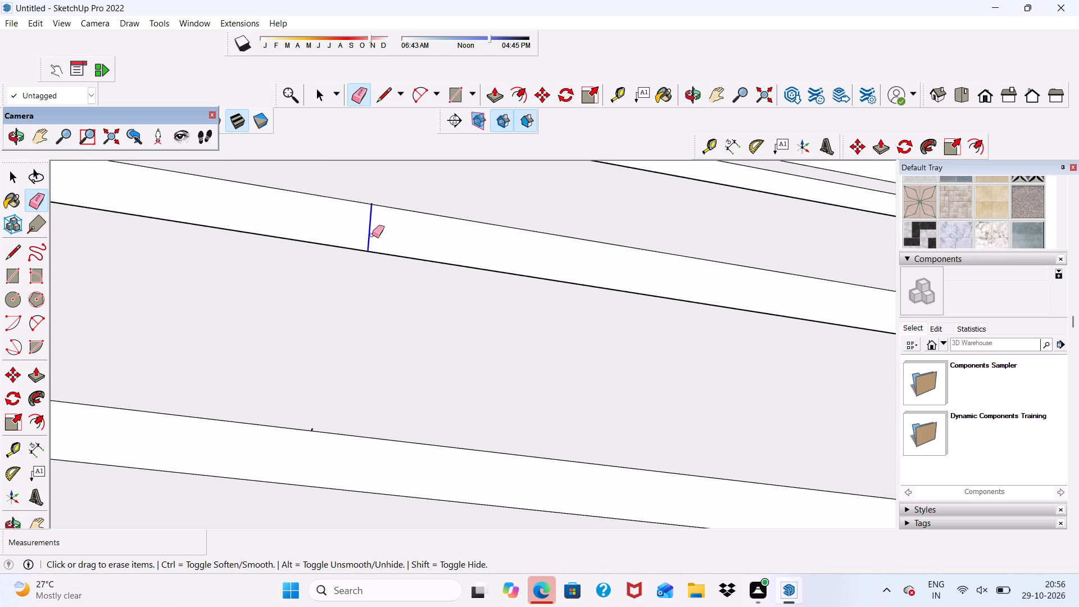
pyautogui.scroll(-13, 372, 240)
pyautogui.scroll(10, 388, 201)
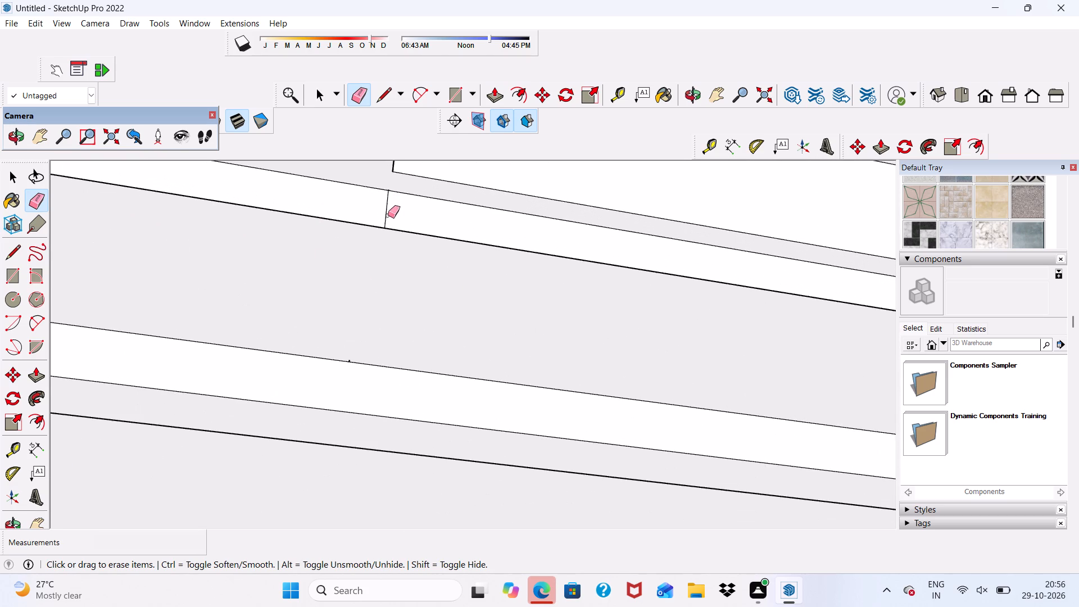
pyautogui.moveTo(388, 215); pyautogui.dragTo(360, 227)
pyautogui.scroll(-6, 358, 221)
pyautogui.hotkey('ctrl', 'z')
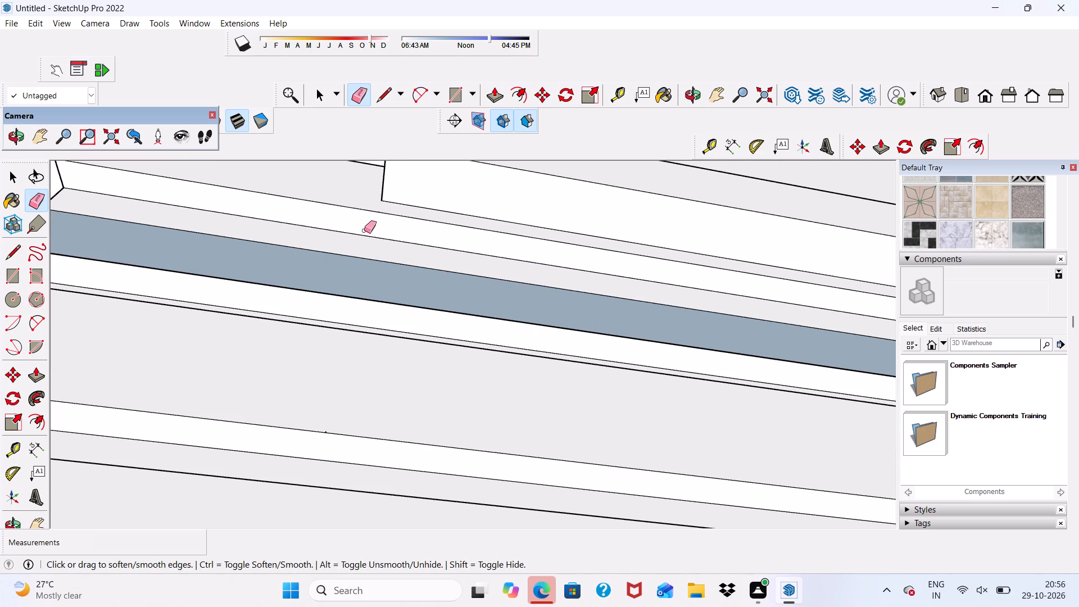
pyautogui.keyDown('ctrl'); pyautogui.scroll(6, 365, 232); pyautogui.keyUp('ctrl')
pyautogui.moveTo(375, 219); pyautogui.dragTo(395, 221)
pyautogui.scroll(-4, 358, 212)
pyautogui.press('space')
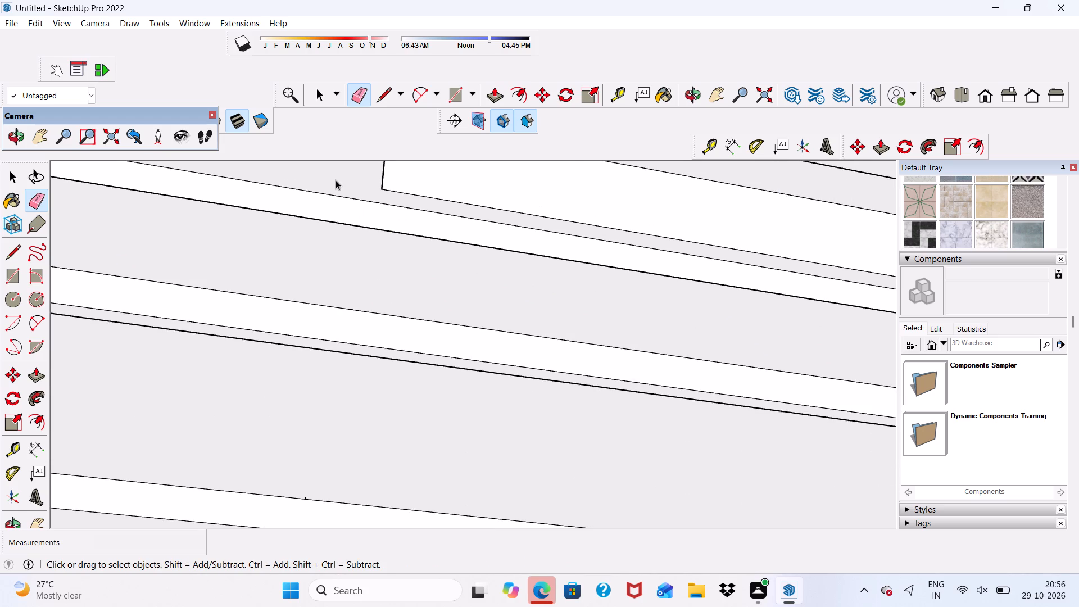
# Erase the three remaining short seam edges on the strips below the window frame's lower left corner.
pyautogui.scroll(-18, 319, 178)
pyautogui.moveTo(359, 221); pyautogui.dragTo(365, 237, button='middle')
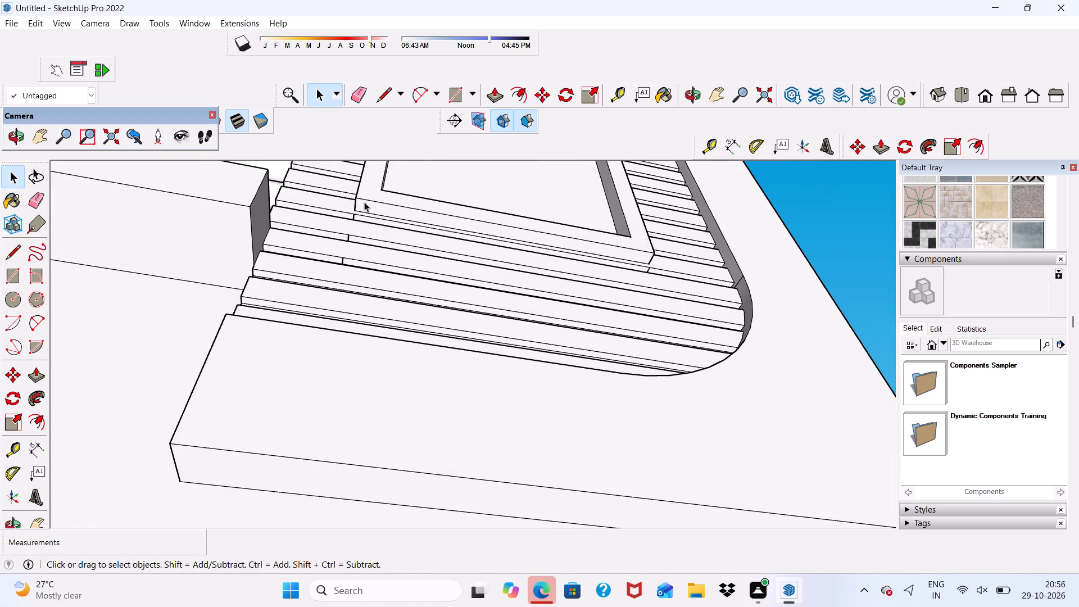
pyautogui.click(351, 97)
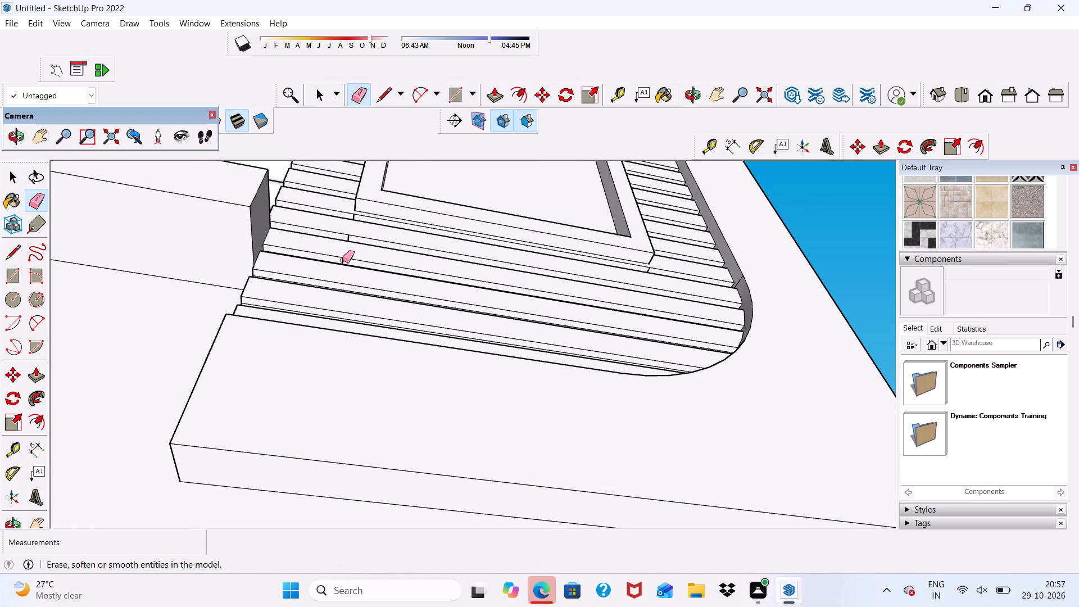
pyautogui.click(342, 260)
pyautogui.click(348, 238)
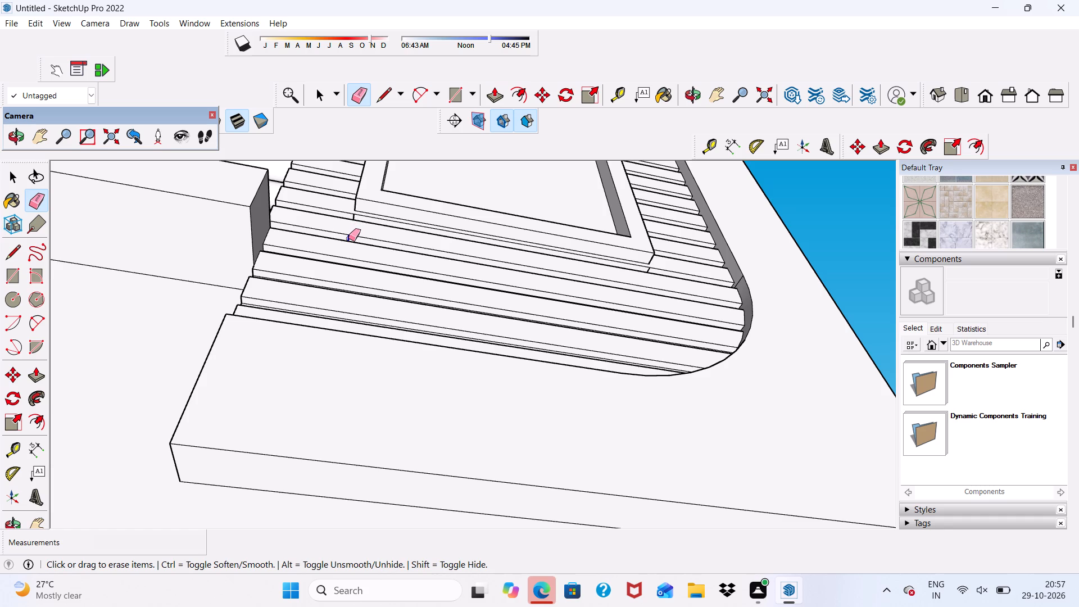
pyautogui.scroll(2, 355, 215)
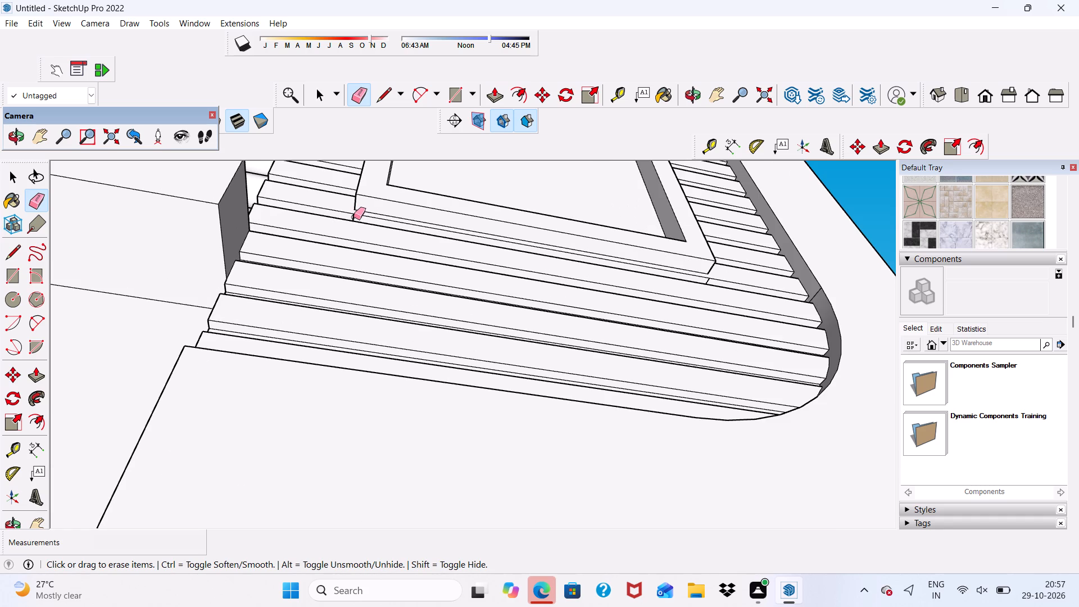
pyautogui.click(353, 217)
pyautogui.scroll(-7, 336, 237)
pyautogui.press('space')
pyautogui.moveTo(470, 254); pyautogui.dragTo(478, 262, button='middle')
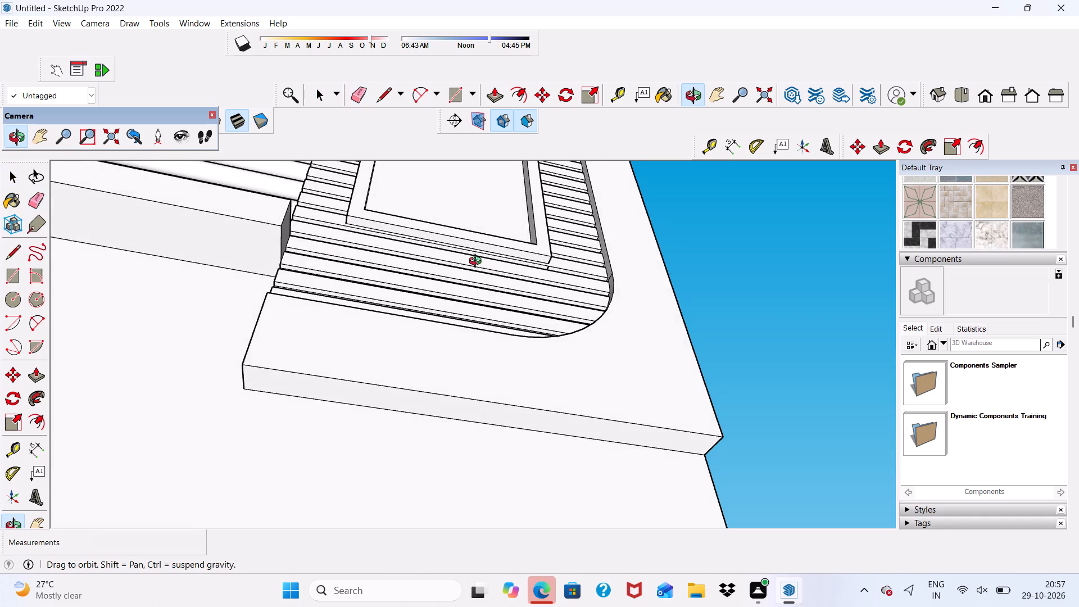
# Erase the short leftover seam edge on the strip just below the window frame's lower right corner.
pyautogui.moveTo(478, 262); pyautogui.dragTo(464, 241, button='middle')
pyautogui.click(352, 101)
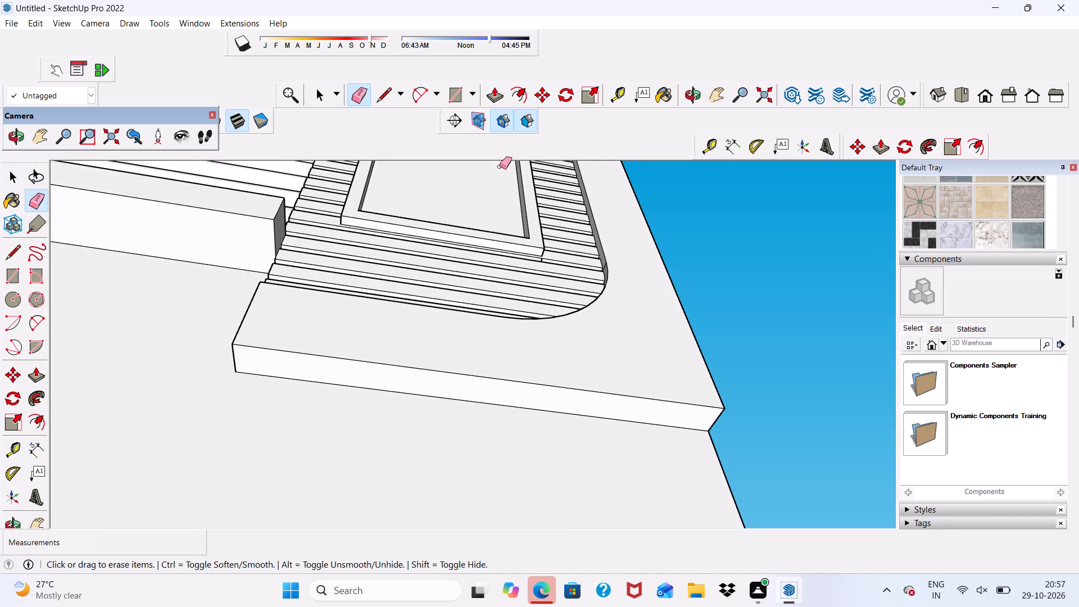
pyautogui.scroll(3, 570, 282)
pyautogui.scroll(3, 541, 247)
pyautogui.scroll(-3, 540, 247)
pyautogui.scroll(3, 535, 250)
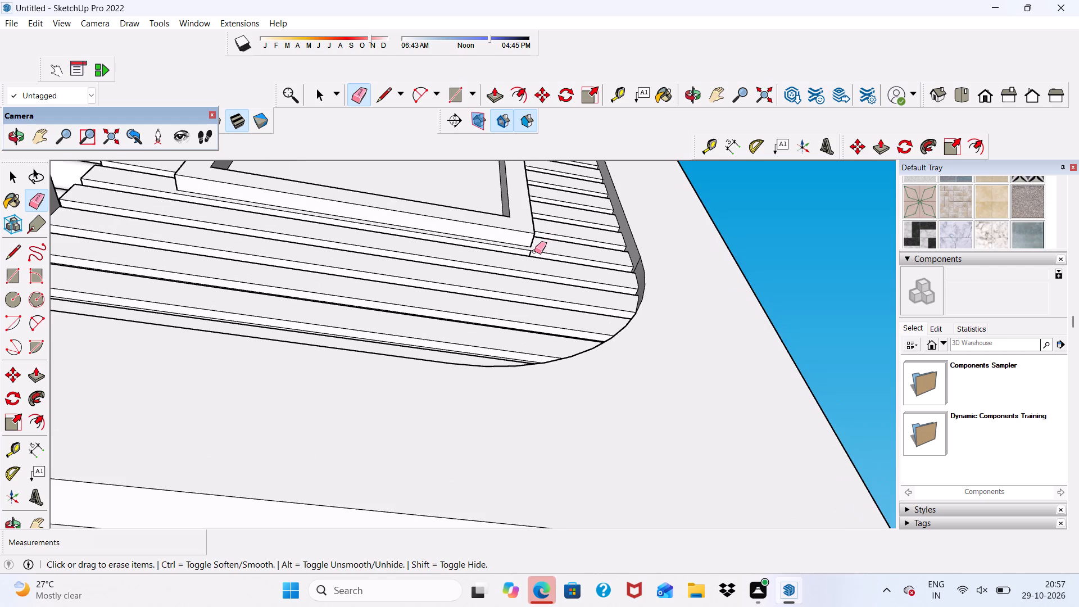
pyautogui.click(529, 253)
pyautogui.press('space')
# Inspect the band strips beneath the tower window from the front for remaining seams.
pyautogui.scroll(-3, 507, 256)
pyautogui.moveTo(508, 270); pyautogui.dragTo(513, 277, button='middle')
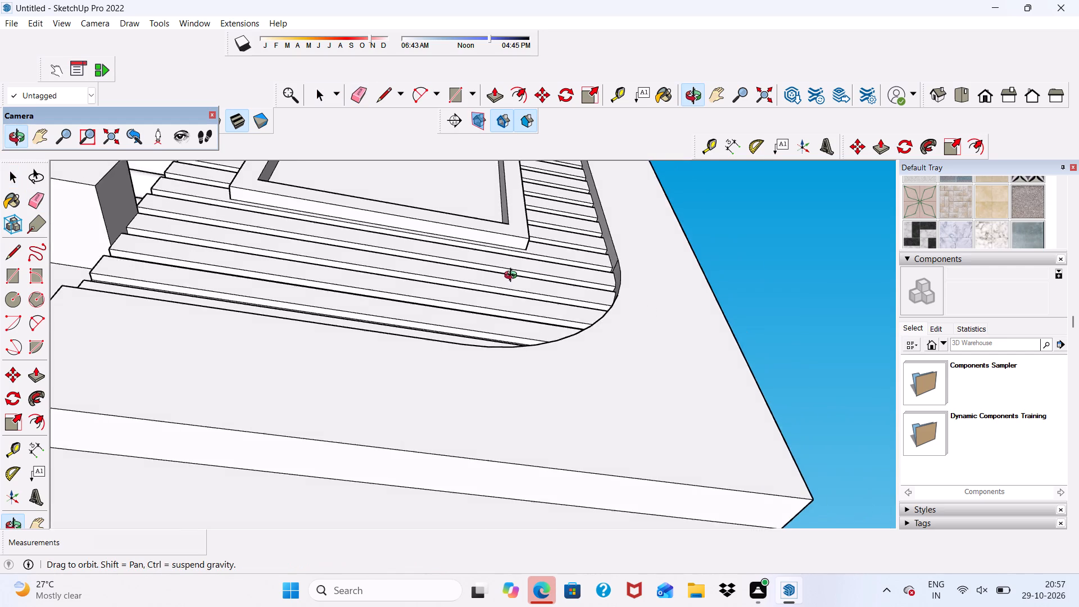
pyautogui.moveTo(513, 277); pyautogui.dragTo(366, 555, button='middle')
pyautogui.scroll(-1, 365, 550)
pyautogui.press('space')
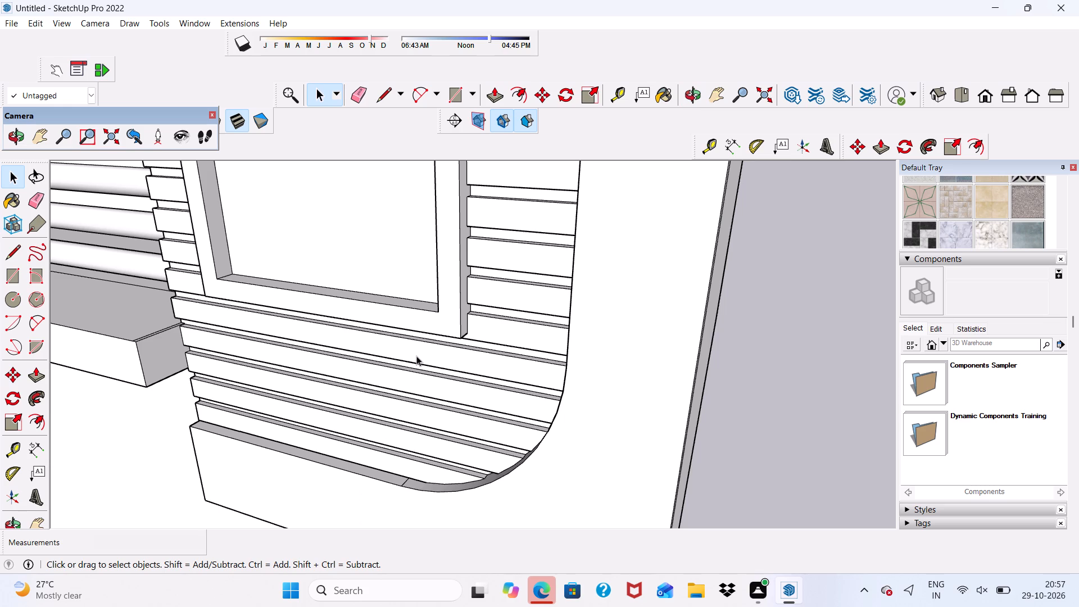
pyautogui.click(417, 356)
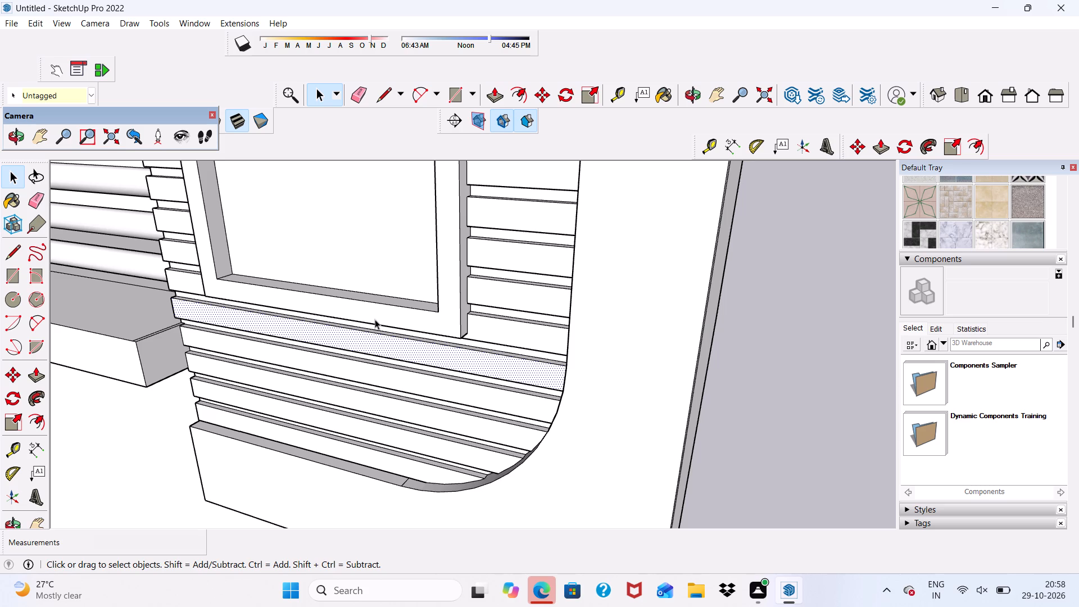
pyautogui.scroll(-6, 371, 315)
pyautogui.moveTo(396, 420); pyautogui.dragTo(485, 459, button='middle')
pyautogui.click(668, 425)
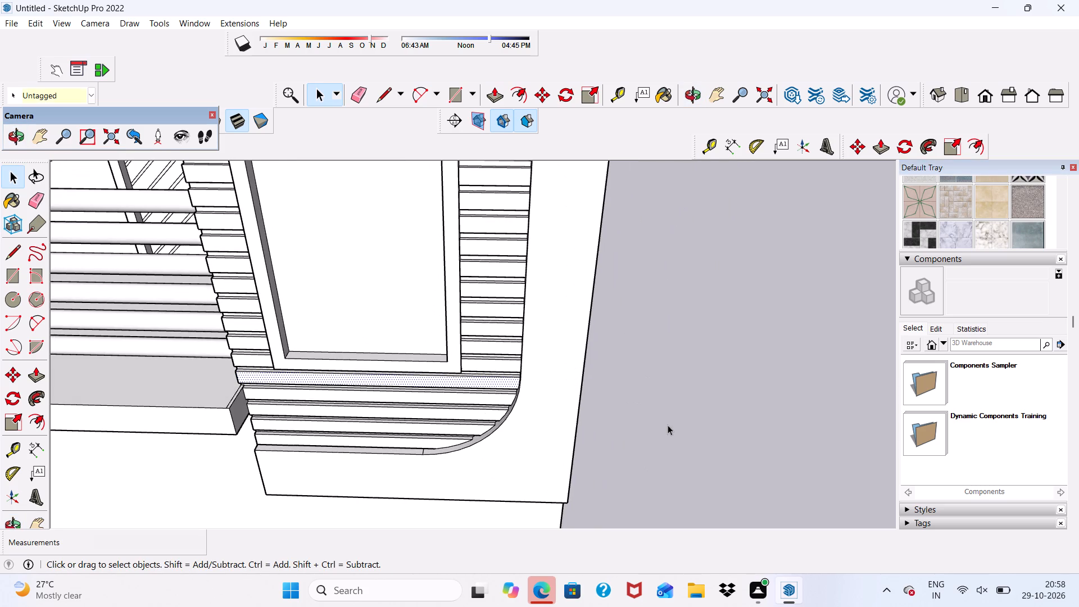
# Draw a rectangle about 5' 1 3/16" by 3 3/16" from the top-floor recess's upper left corner to its curved edge, level with the window frame's top.
pyautogui.scroll(-11, 533, 389)
pyautogui.moveTo(511, 414); pyautogui.dragTo(506, 345, button='middle')
pyautogui.scroll(-6, 506, 345)
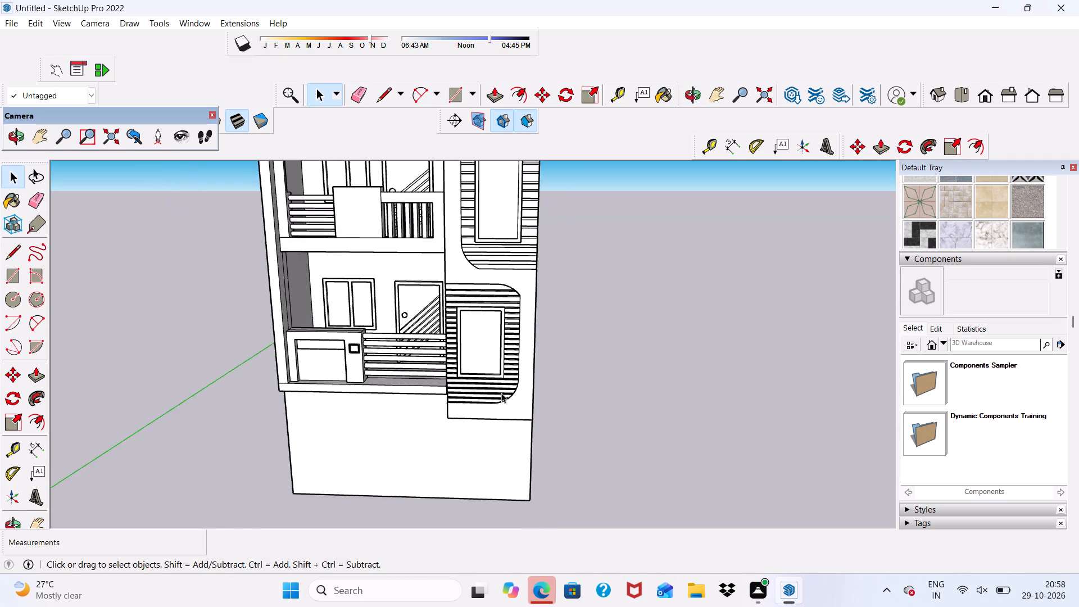
pyautogui.scroll(-6, 459, 368)
pyautogui.scroll(15, 514, 237)
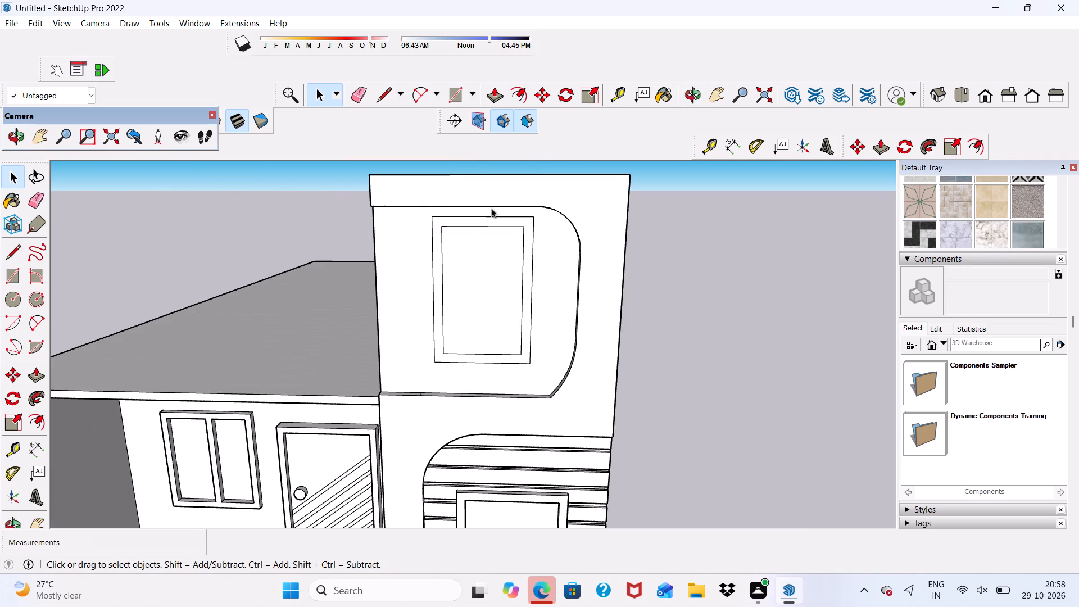
pyautogui.click(454, 87)
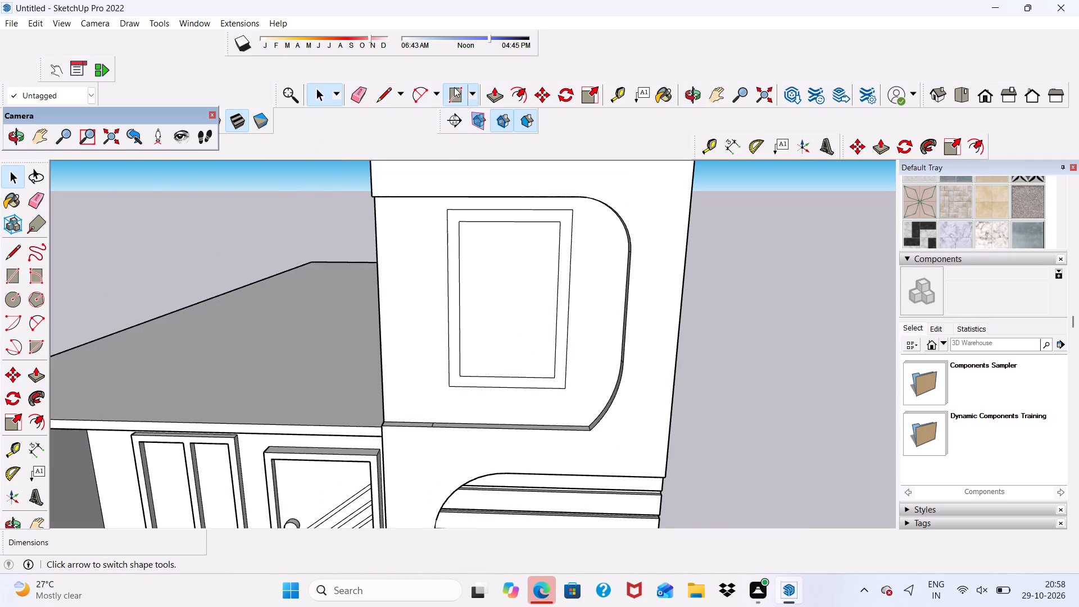
pyautogui.scroll(-4, 444, 121)
pyautogui.moveTo(447, 233); pyautogui.dragTo(439, 172, button='middle')
pyautogui.scroll(2, 439, 172)
pyautogui.scroll(-7, 428, 255)
pyautogui.scroll(8, 421, 310)
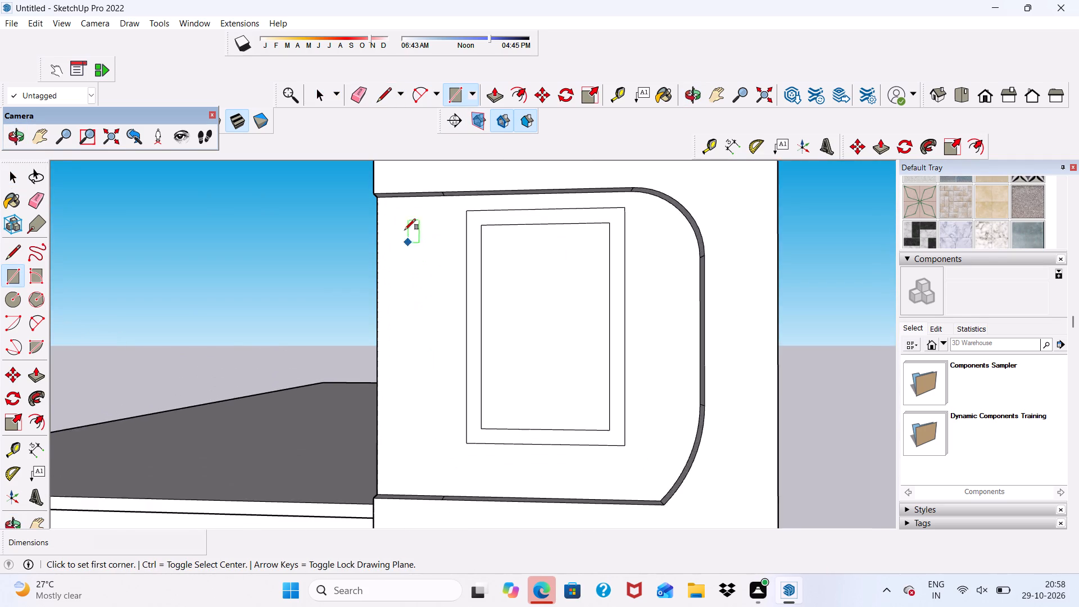
pyautogui.scroll(18, 385, 192)
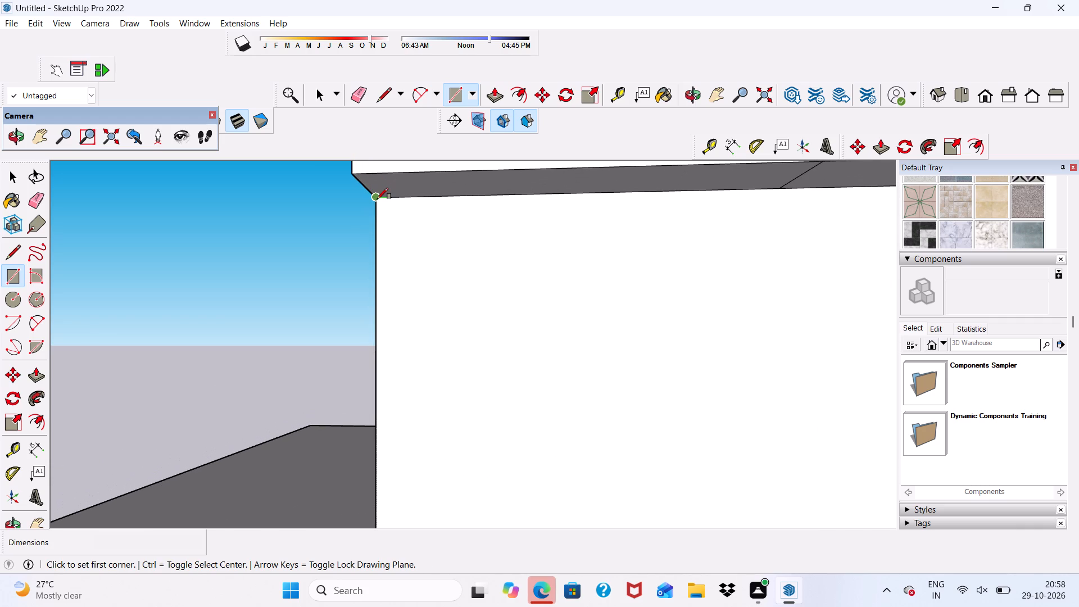
pyautogui.click(377, 198)
pyautogui.scroll(-5, 380, 235)
pyautogui.scroll(-5, 519, 284)
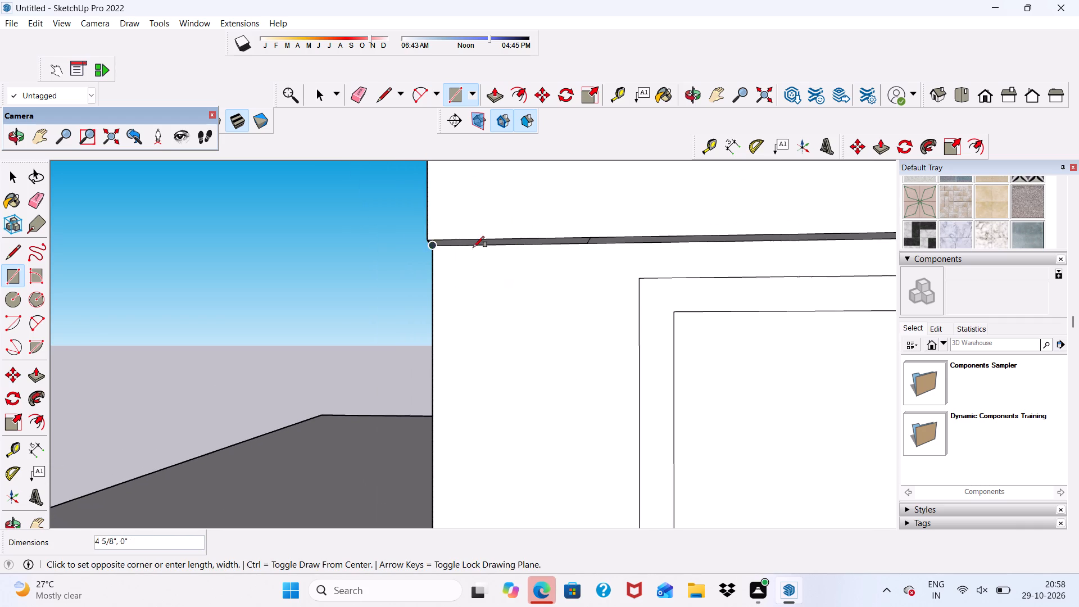
pyautogui.scroll(-5, 473, 247)
pyautogui.scroll(-6, 562, 259)
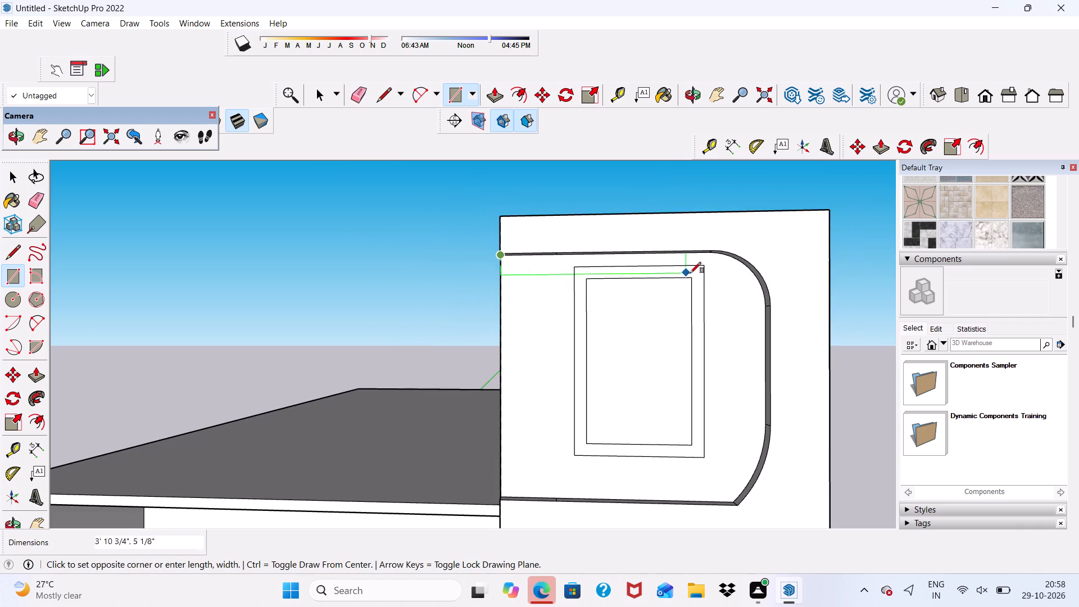
pyautogui.scroll(10, 705, 273)
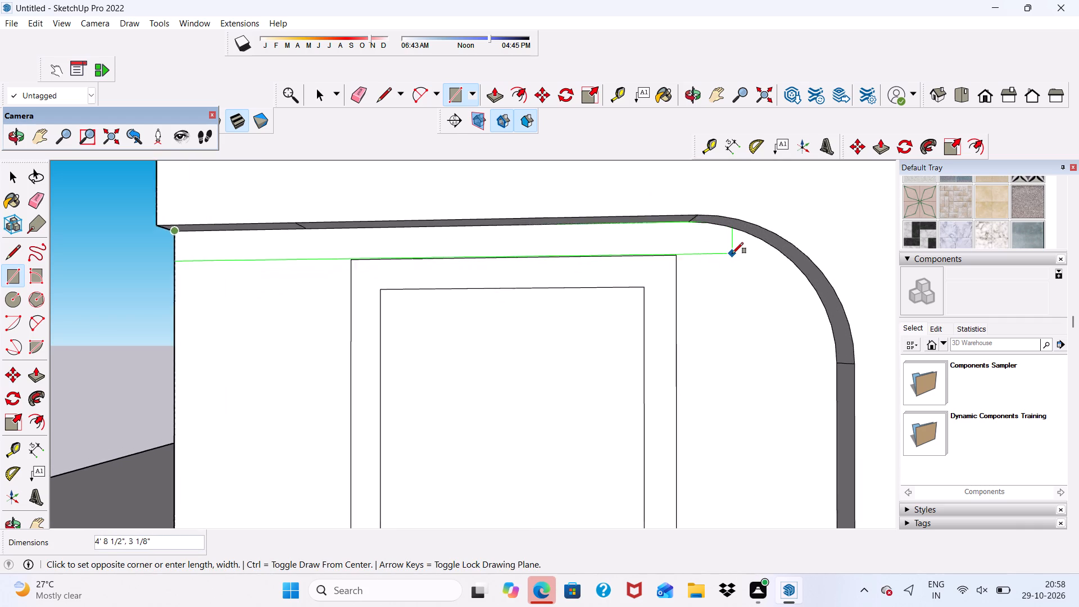
pyautogui.scroll(4, 732, 253)
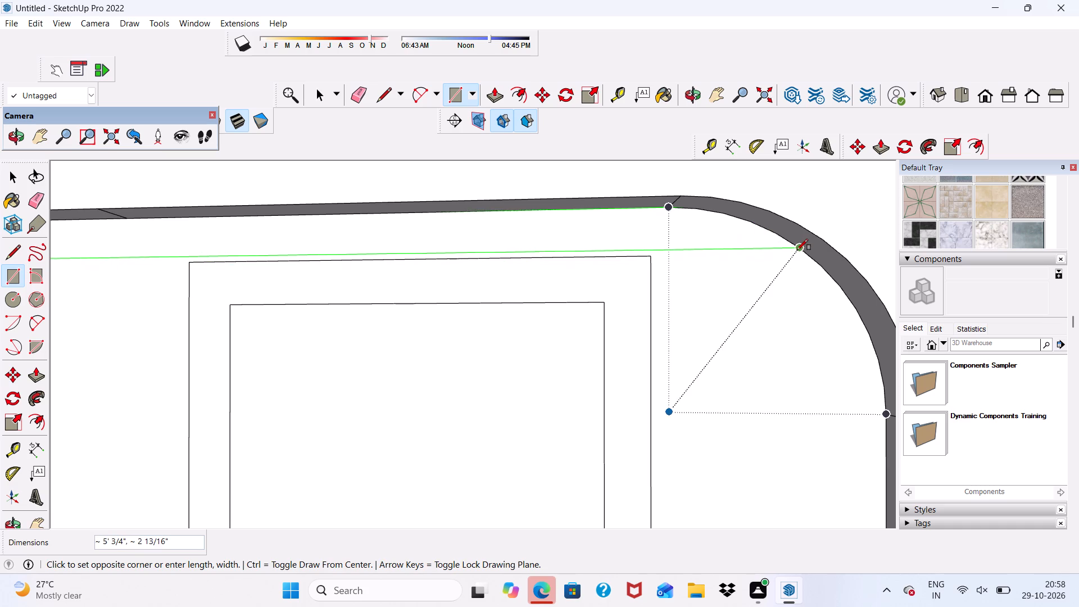
pyautogui.scroll(5, 809, 252)
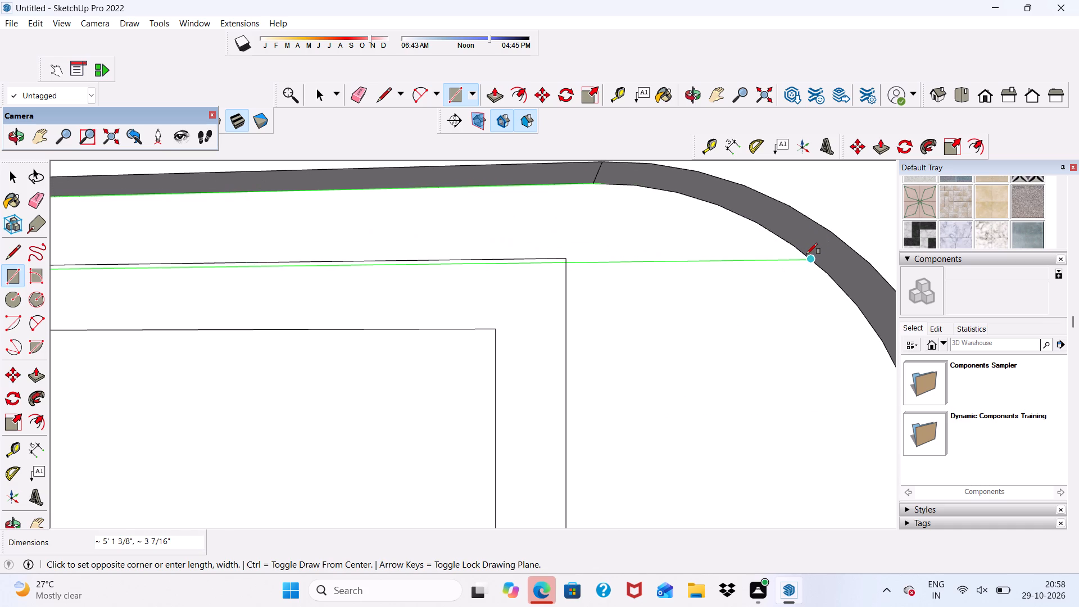
pyautogui.scroll(6, 806, 252)
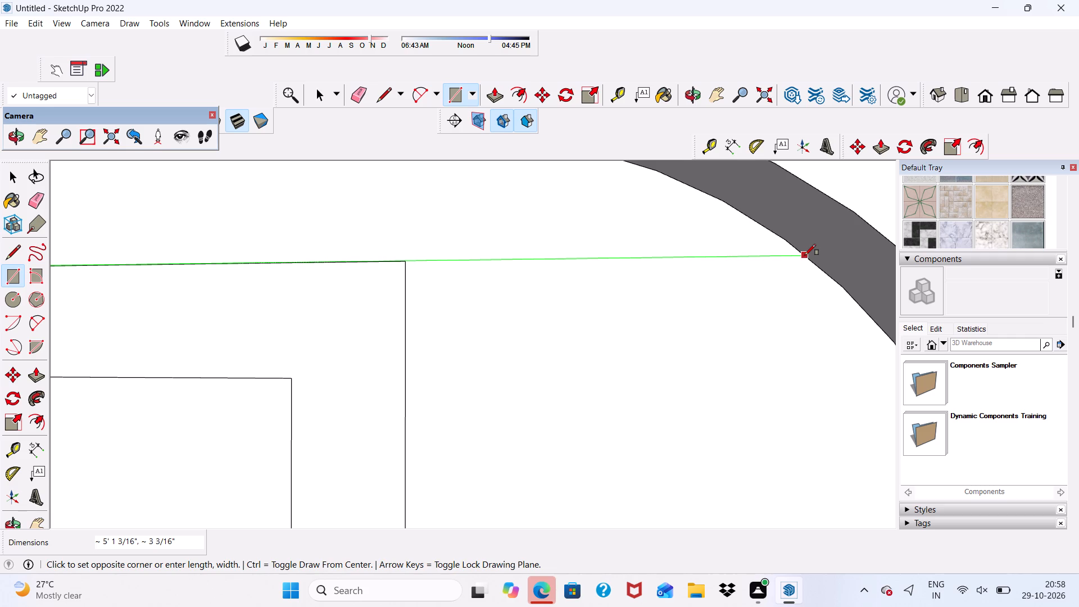
pyautogui.click(805, 255)
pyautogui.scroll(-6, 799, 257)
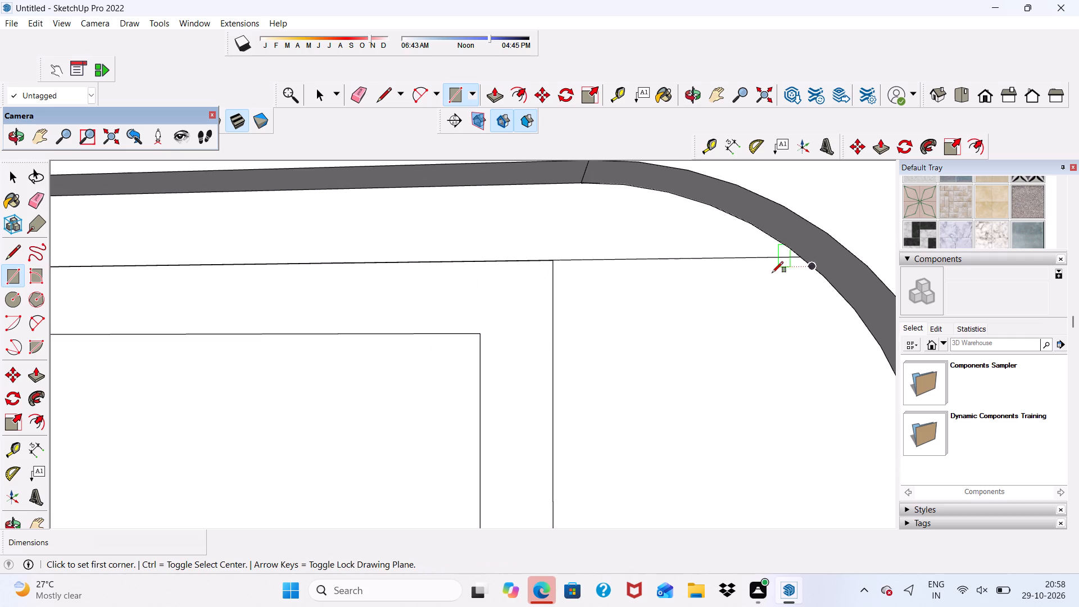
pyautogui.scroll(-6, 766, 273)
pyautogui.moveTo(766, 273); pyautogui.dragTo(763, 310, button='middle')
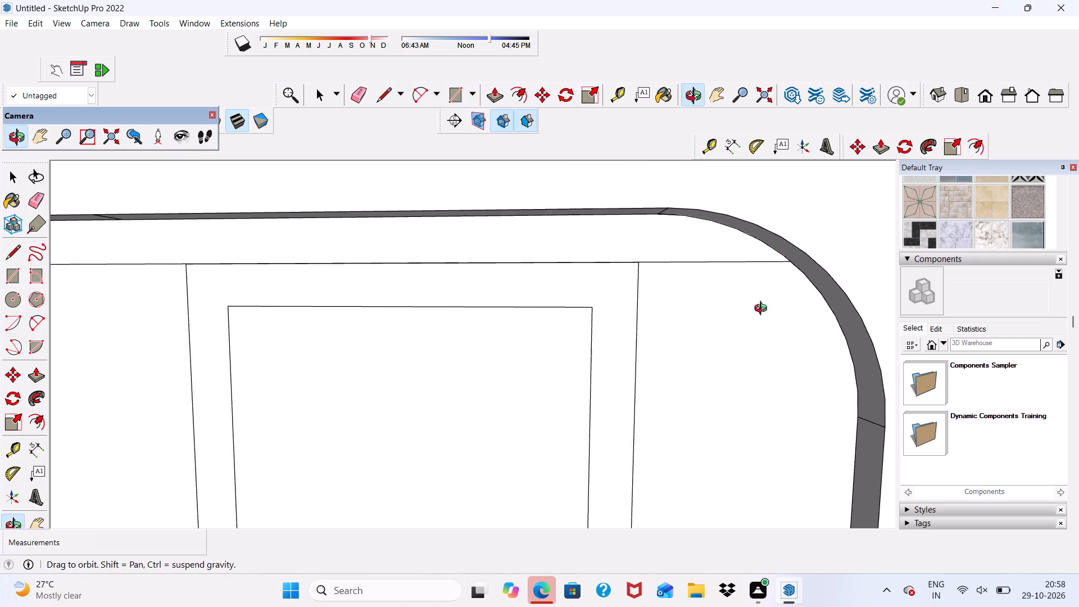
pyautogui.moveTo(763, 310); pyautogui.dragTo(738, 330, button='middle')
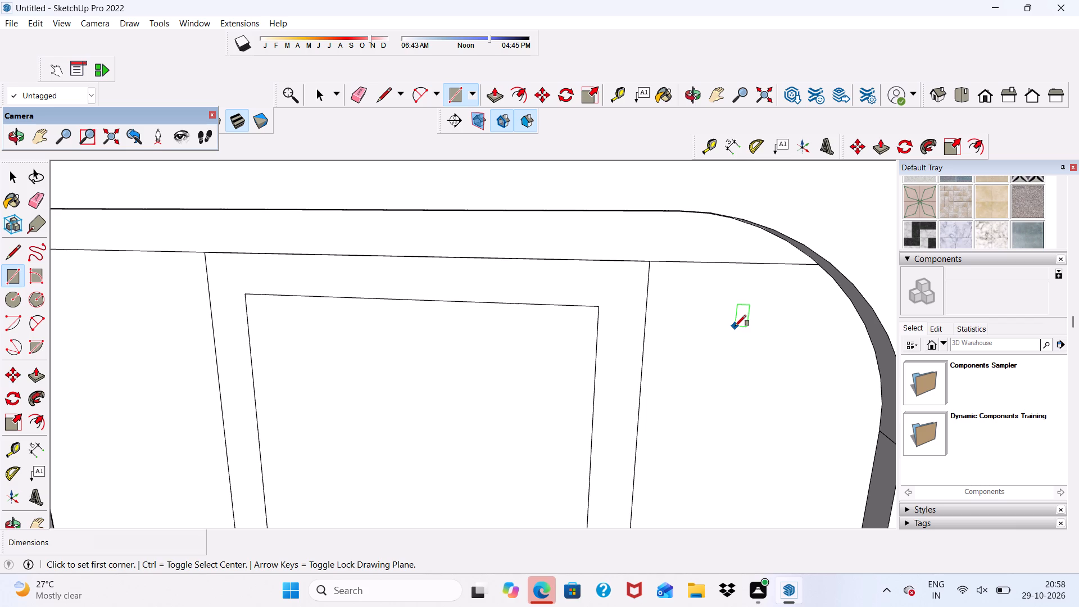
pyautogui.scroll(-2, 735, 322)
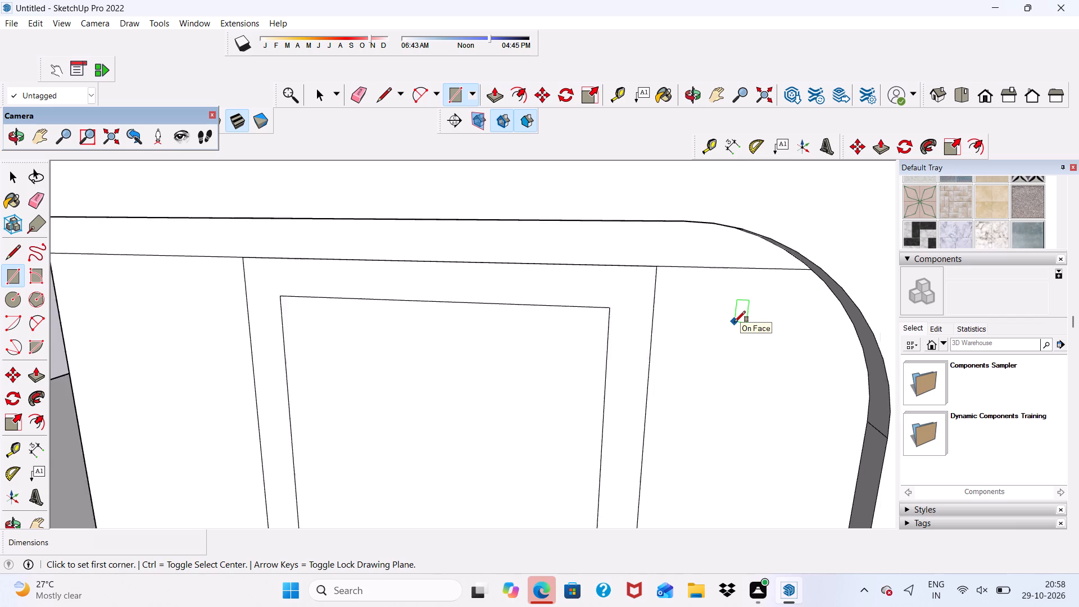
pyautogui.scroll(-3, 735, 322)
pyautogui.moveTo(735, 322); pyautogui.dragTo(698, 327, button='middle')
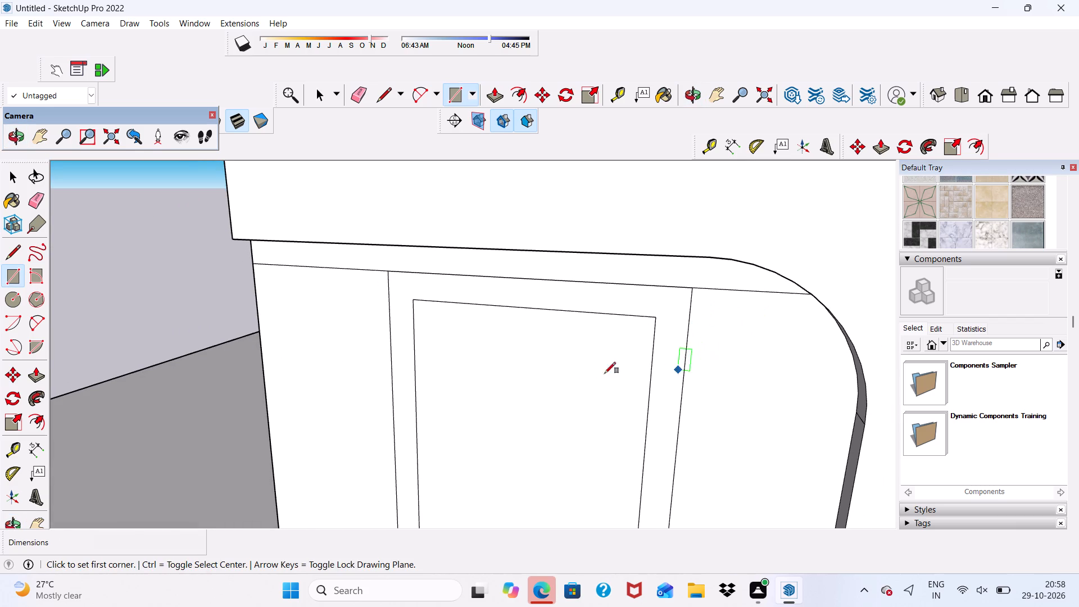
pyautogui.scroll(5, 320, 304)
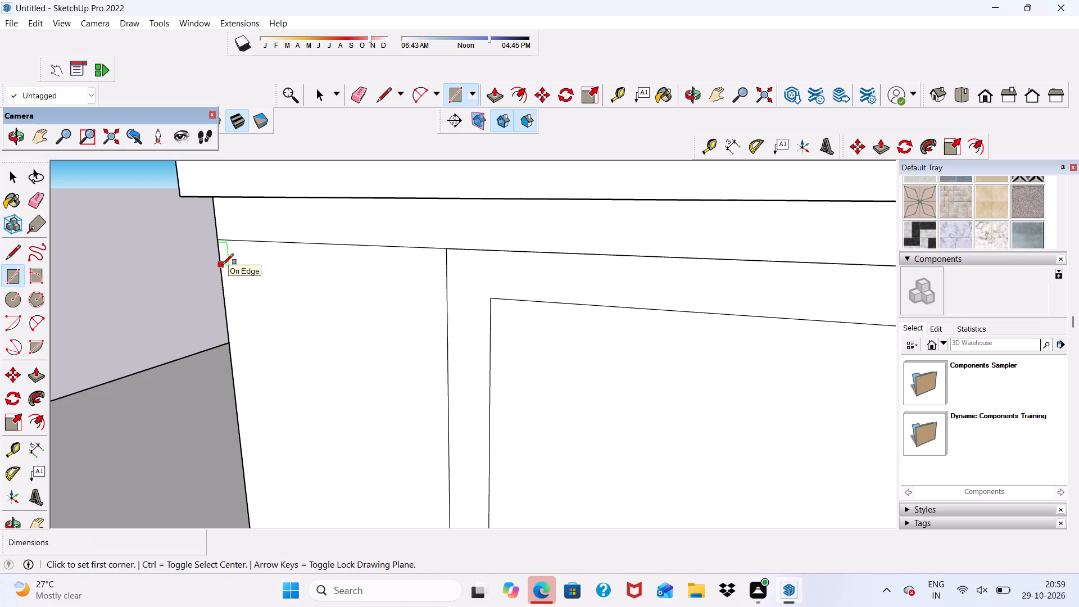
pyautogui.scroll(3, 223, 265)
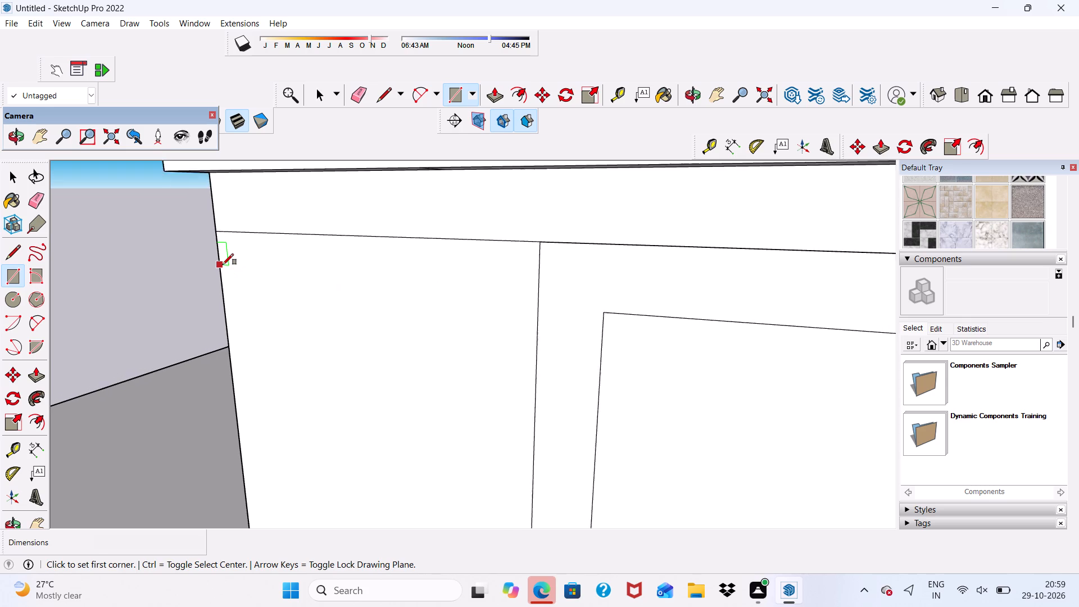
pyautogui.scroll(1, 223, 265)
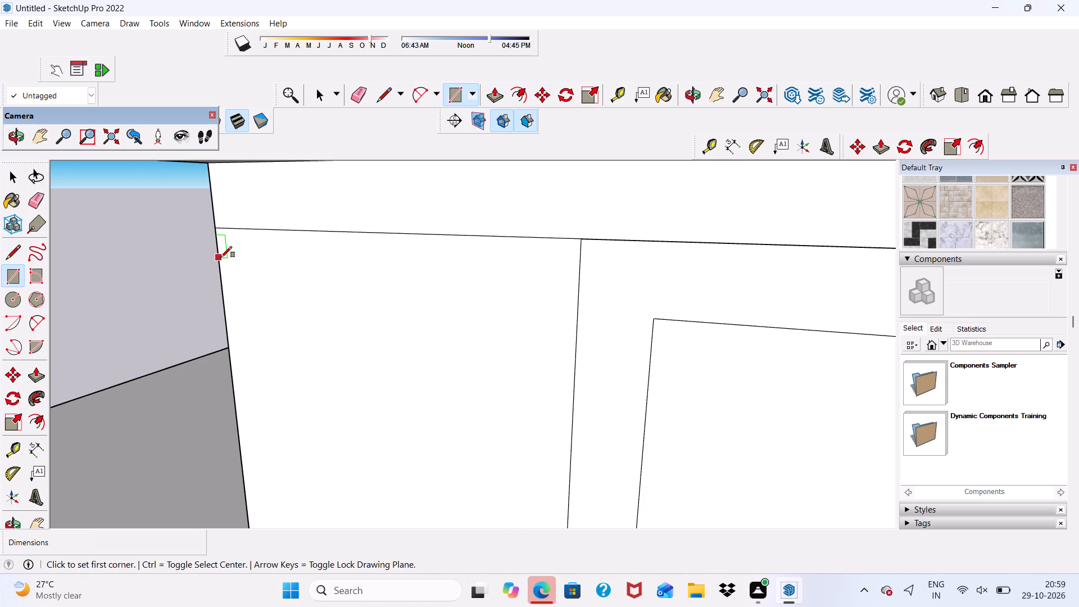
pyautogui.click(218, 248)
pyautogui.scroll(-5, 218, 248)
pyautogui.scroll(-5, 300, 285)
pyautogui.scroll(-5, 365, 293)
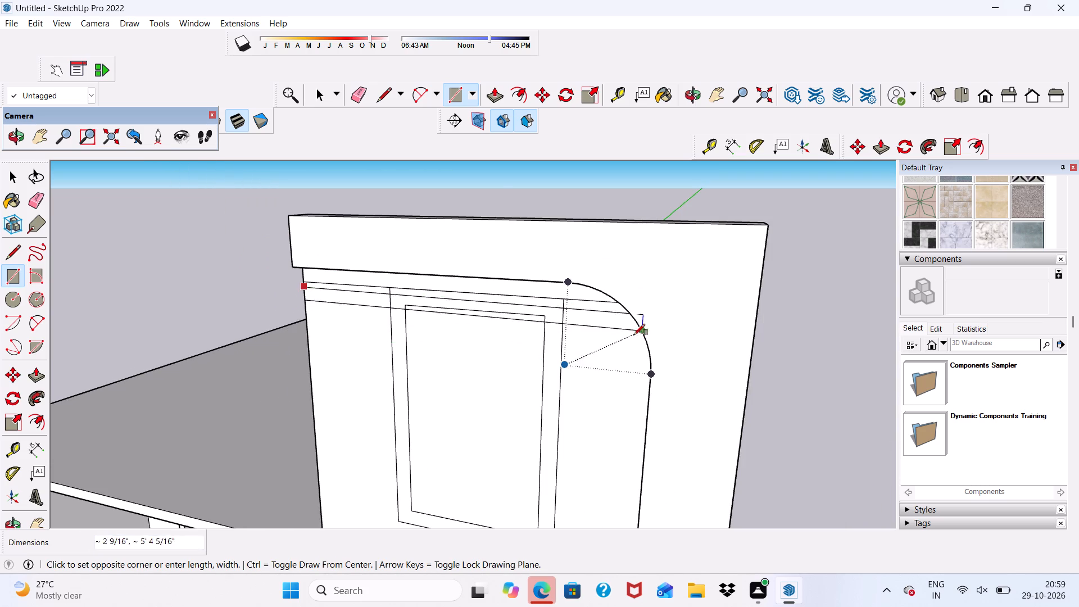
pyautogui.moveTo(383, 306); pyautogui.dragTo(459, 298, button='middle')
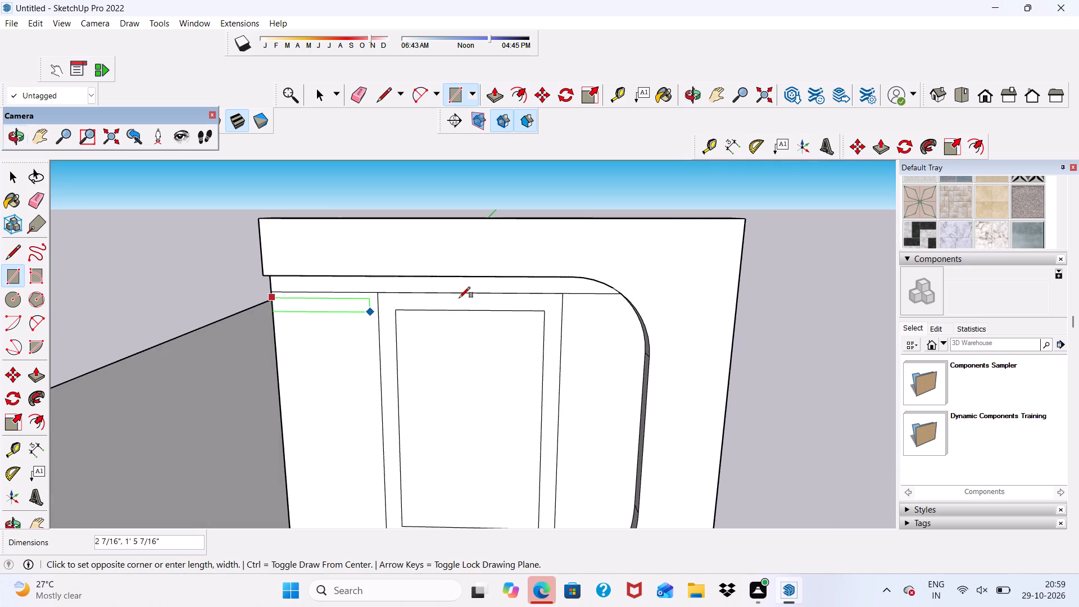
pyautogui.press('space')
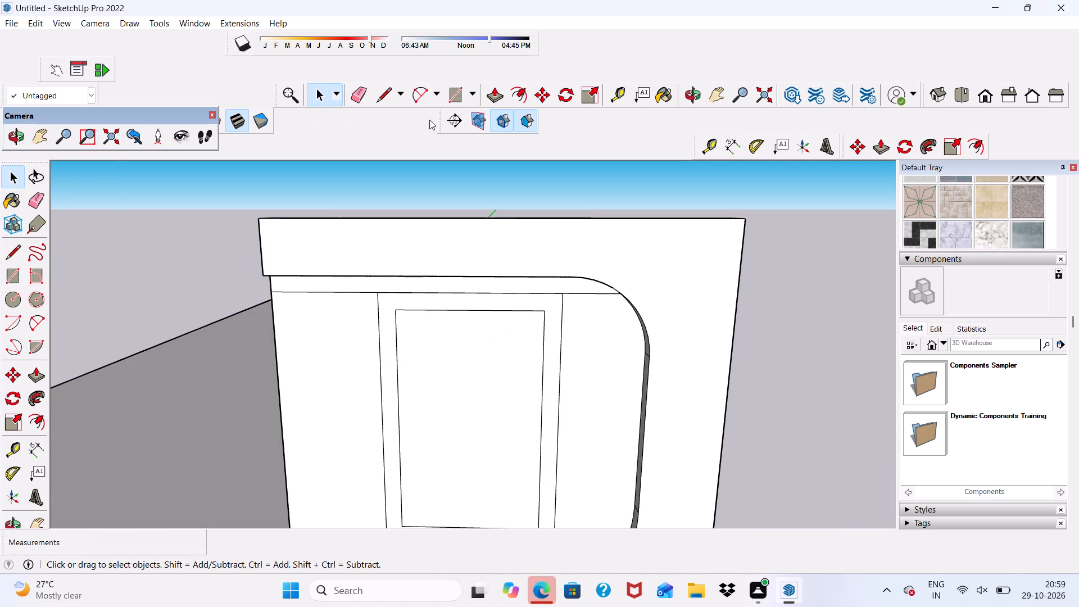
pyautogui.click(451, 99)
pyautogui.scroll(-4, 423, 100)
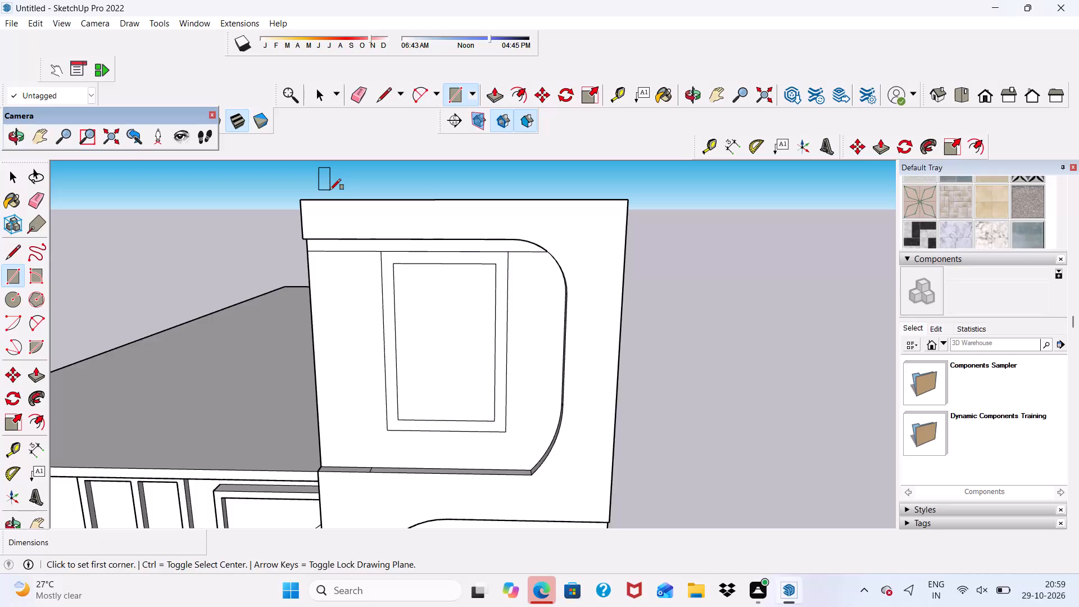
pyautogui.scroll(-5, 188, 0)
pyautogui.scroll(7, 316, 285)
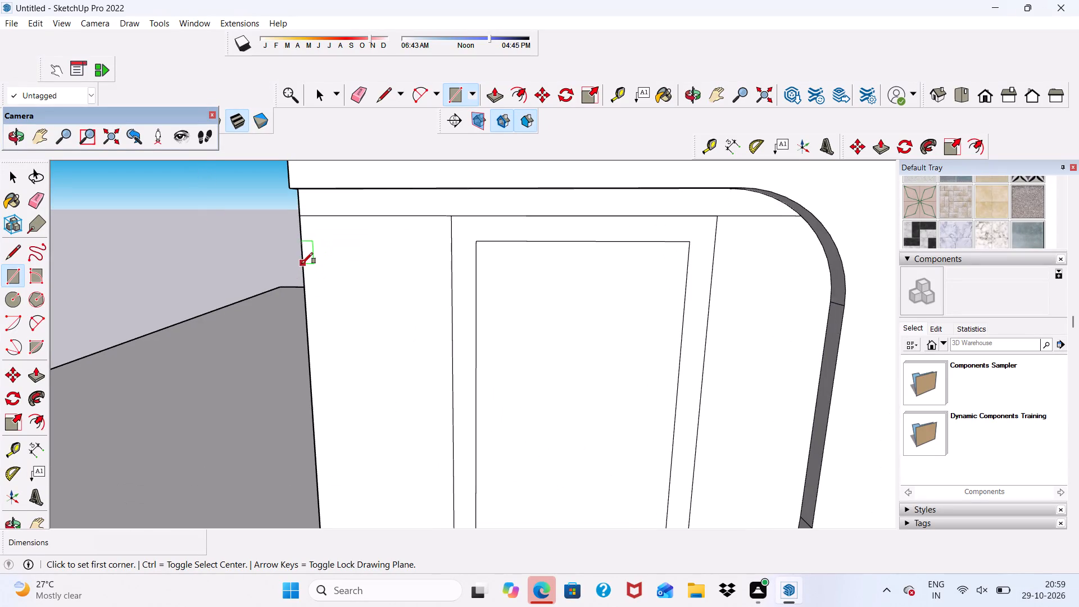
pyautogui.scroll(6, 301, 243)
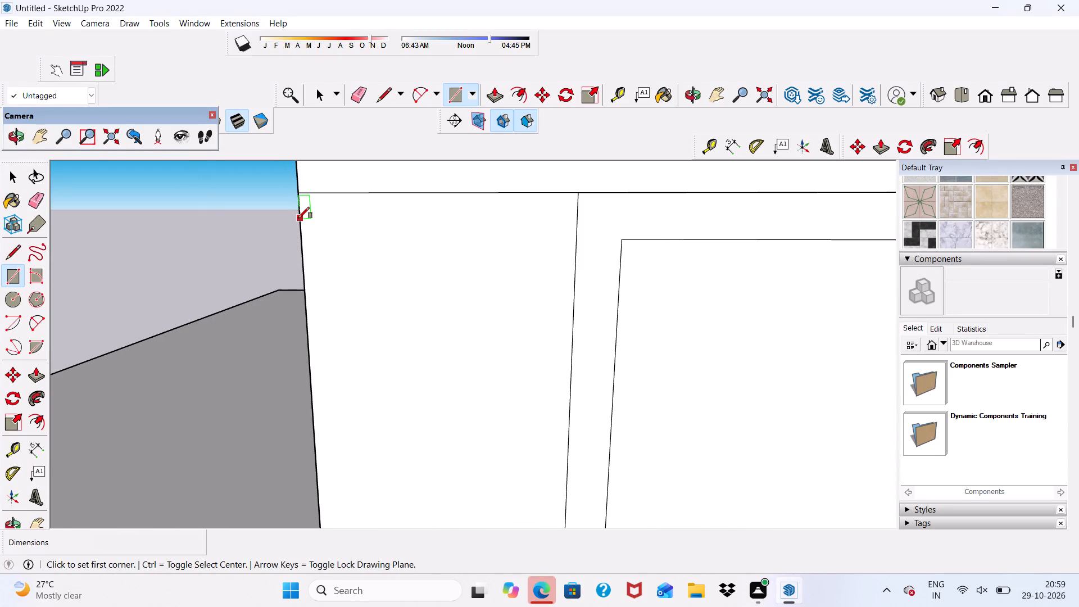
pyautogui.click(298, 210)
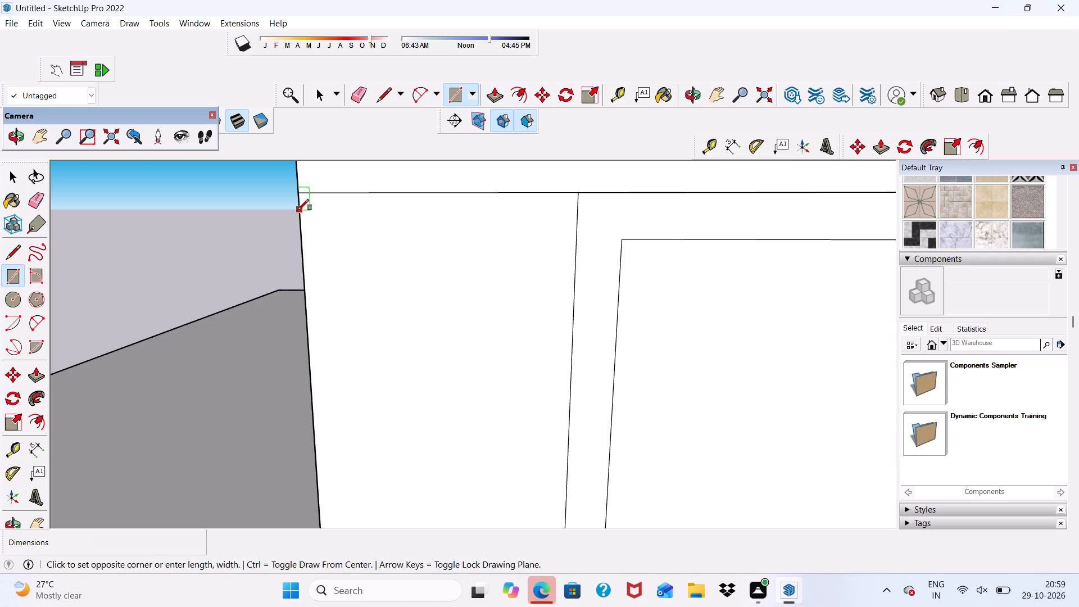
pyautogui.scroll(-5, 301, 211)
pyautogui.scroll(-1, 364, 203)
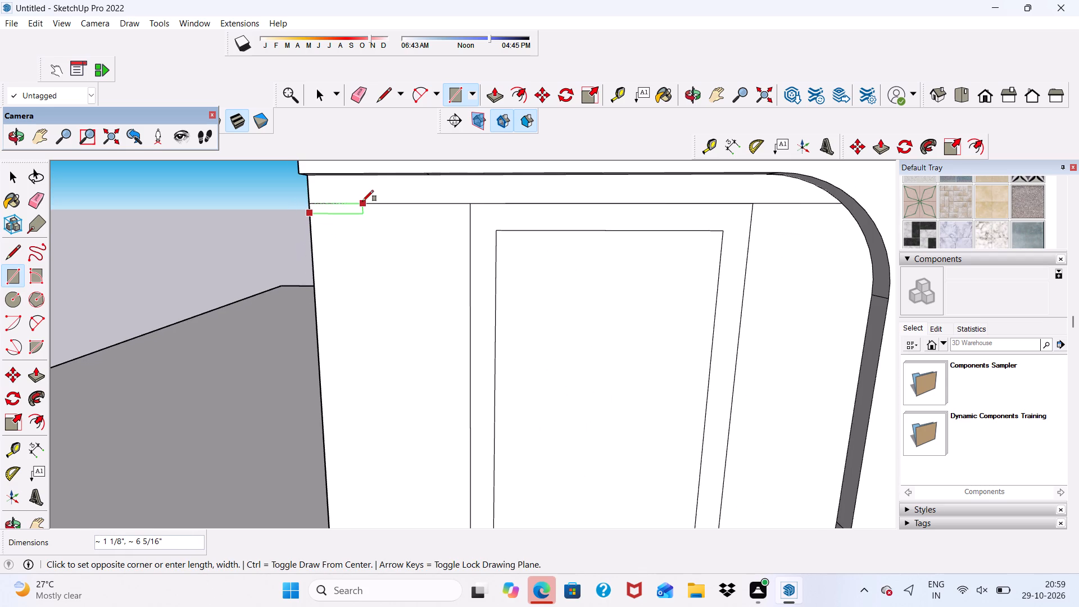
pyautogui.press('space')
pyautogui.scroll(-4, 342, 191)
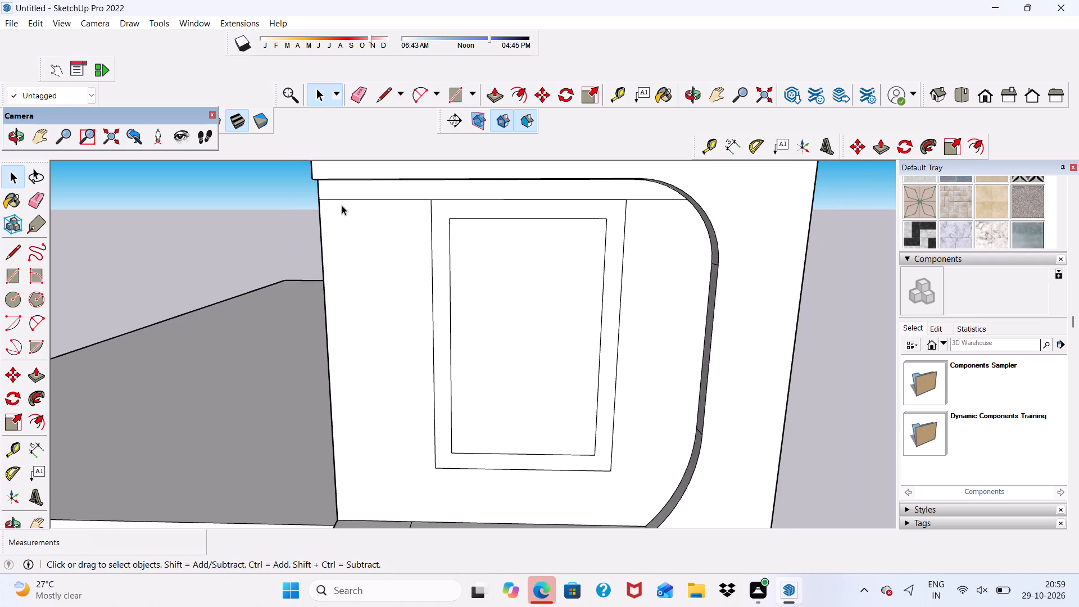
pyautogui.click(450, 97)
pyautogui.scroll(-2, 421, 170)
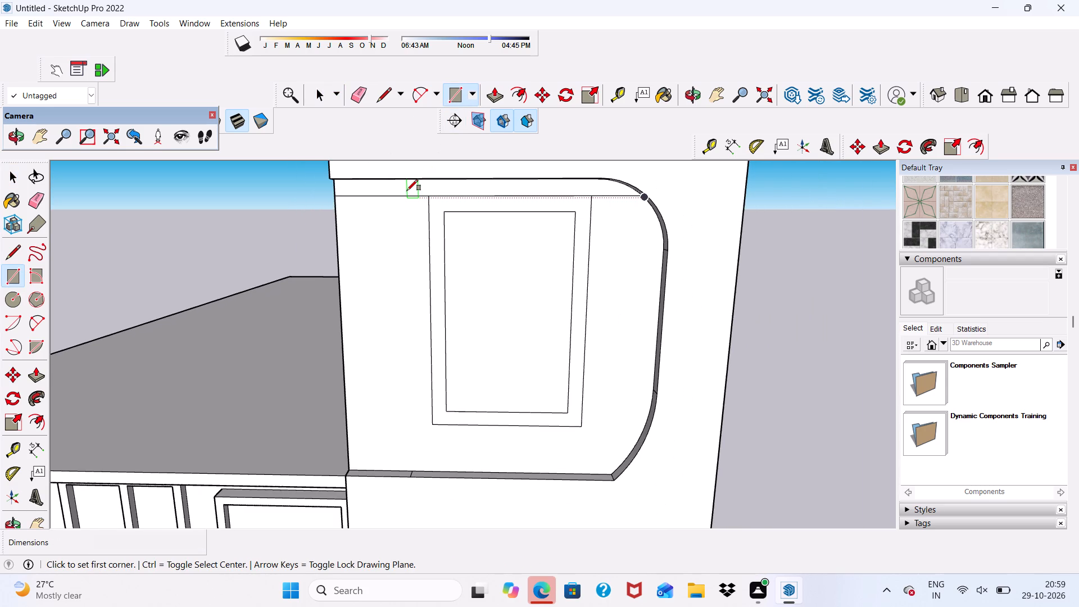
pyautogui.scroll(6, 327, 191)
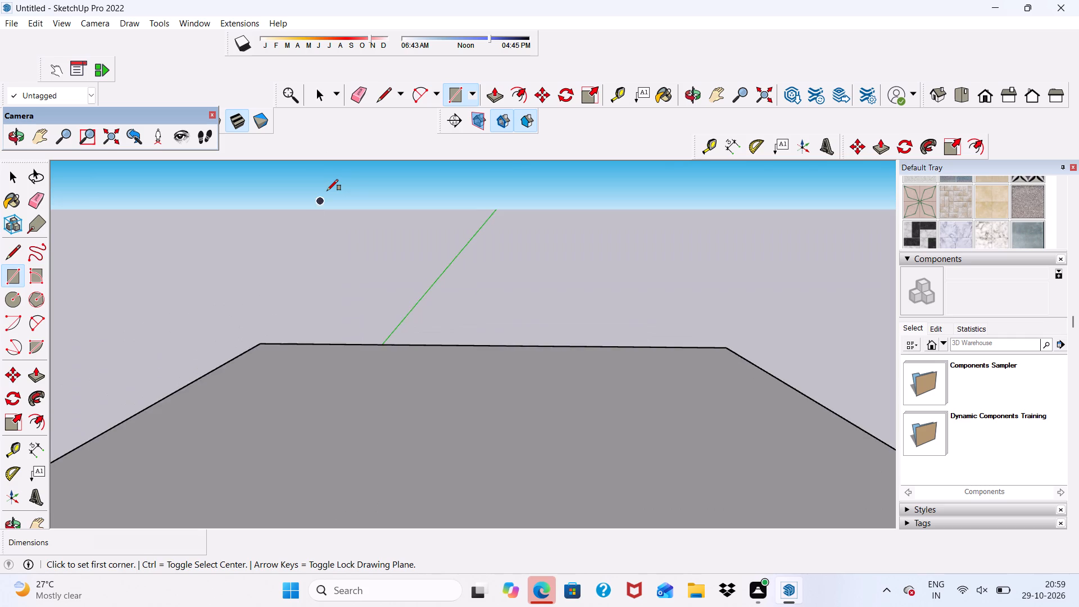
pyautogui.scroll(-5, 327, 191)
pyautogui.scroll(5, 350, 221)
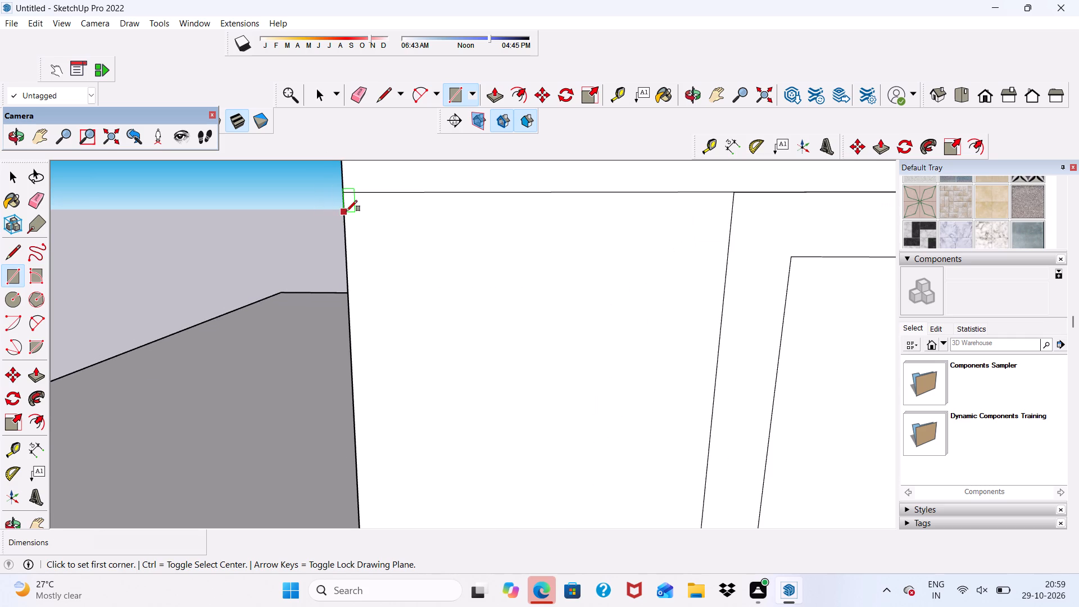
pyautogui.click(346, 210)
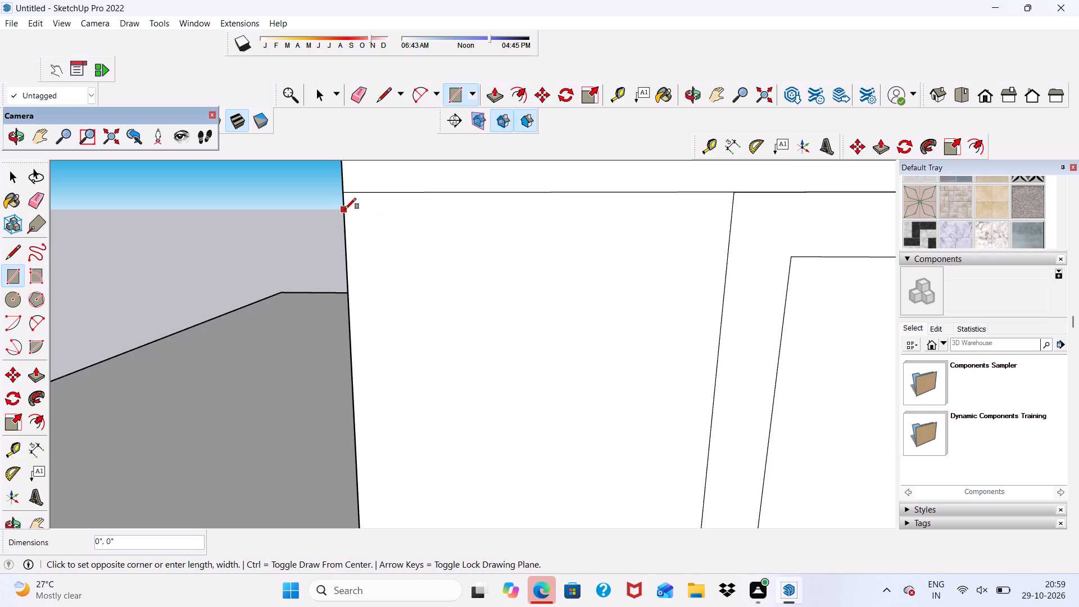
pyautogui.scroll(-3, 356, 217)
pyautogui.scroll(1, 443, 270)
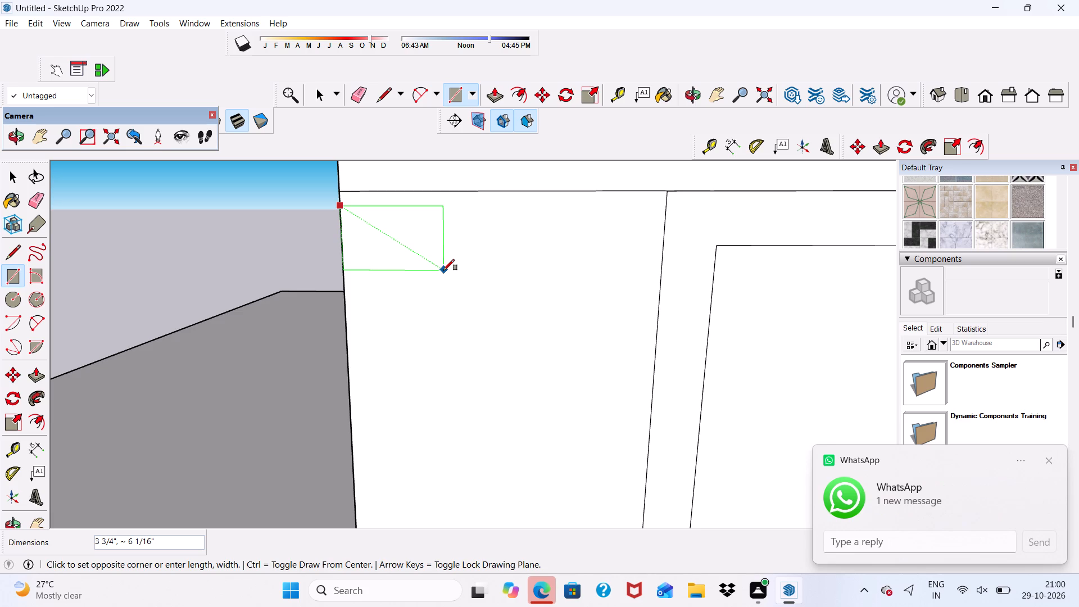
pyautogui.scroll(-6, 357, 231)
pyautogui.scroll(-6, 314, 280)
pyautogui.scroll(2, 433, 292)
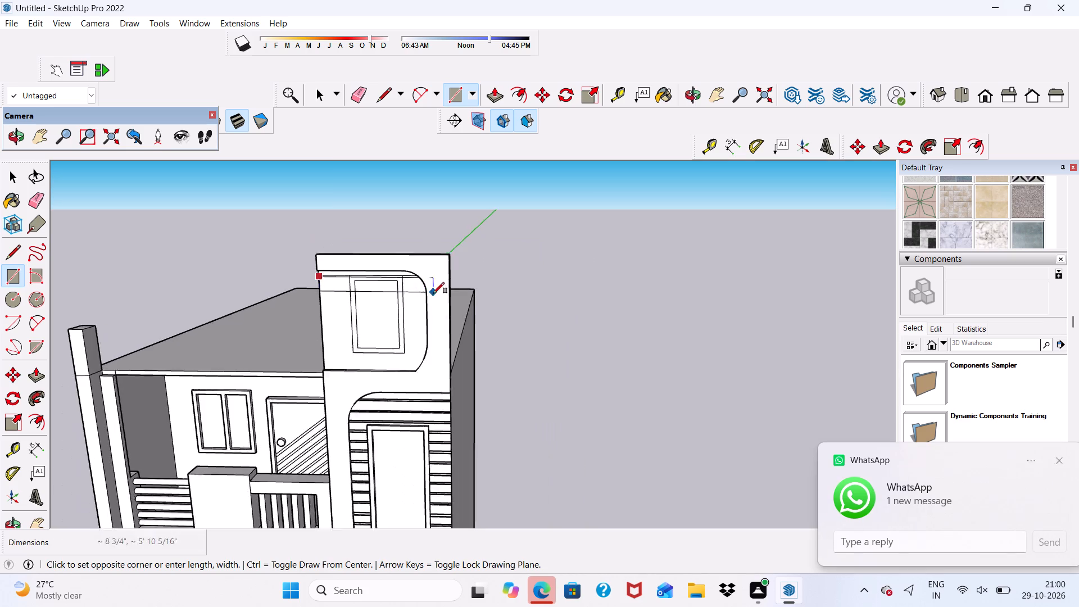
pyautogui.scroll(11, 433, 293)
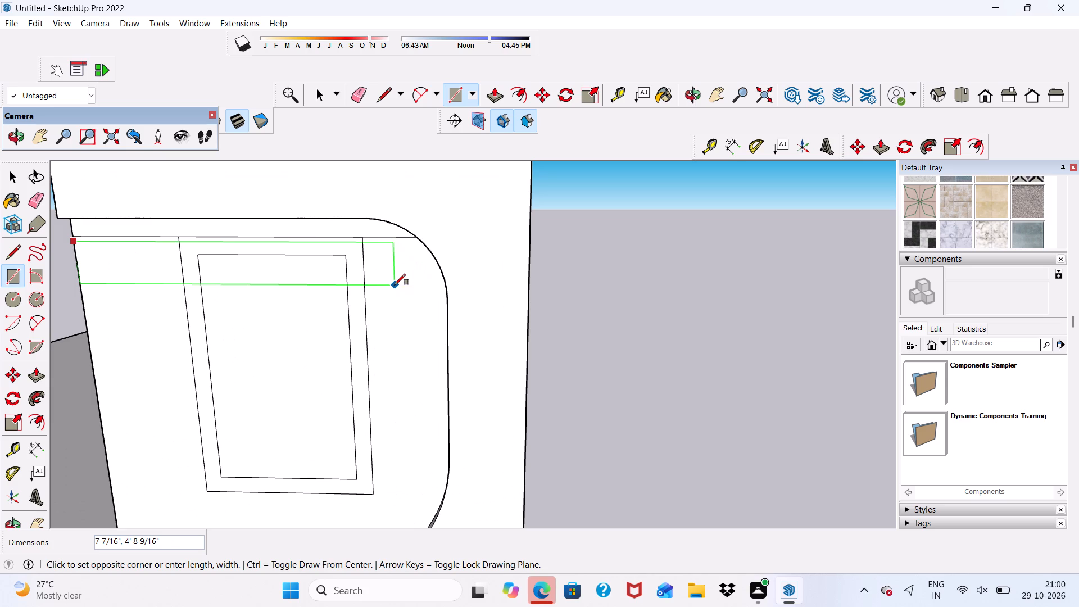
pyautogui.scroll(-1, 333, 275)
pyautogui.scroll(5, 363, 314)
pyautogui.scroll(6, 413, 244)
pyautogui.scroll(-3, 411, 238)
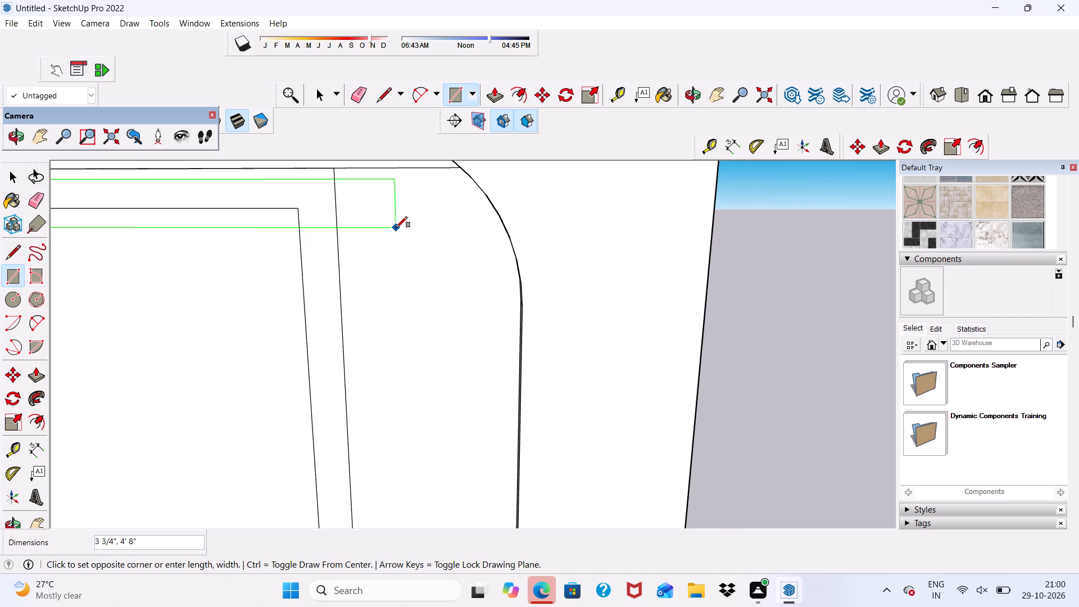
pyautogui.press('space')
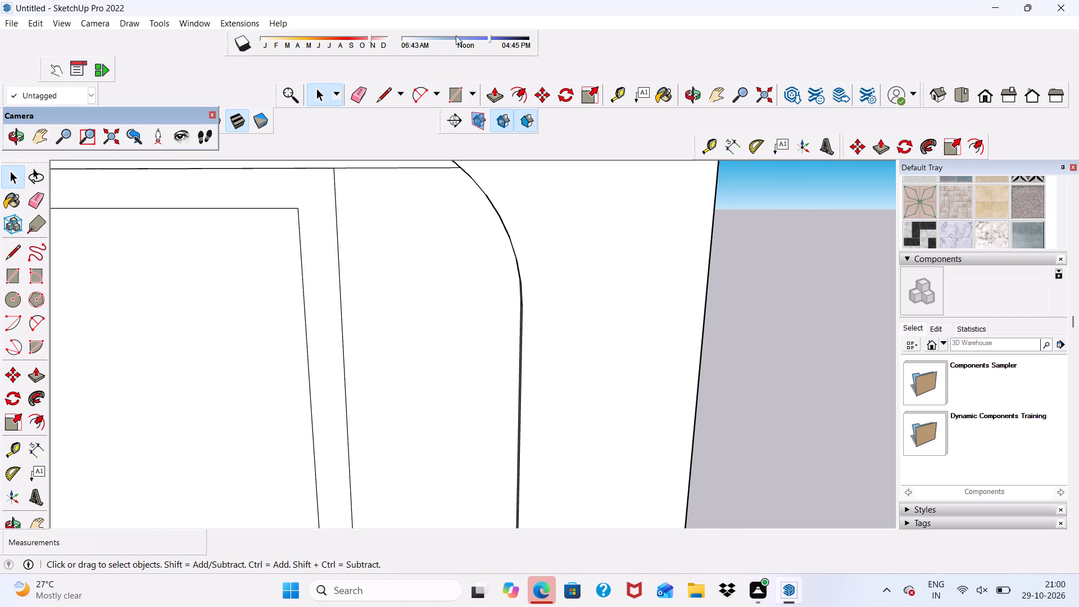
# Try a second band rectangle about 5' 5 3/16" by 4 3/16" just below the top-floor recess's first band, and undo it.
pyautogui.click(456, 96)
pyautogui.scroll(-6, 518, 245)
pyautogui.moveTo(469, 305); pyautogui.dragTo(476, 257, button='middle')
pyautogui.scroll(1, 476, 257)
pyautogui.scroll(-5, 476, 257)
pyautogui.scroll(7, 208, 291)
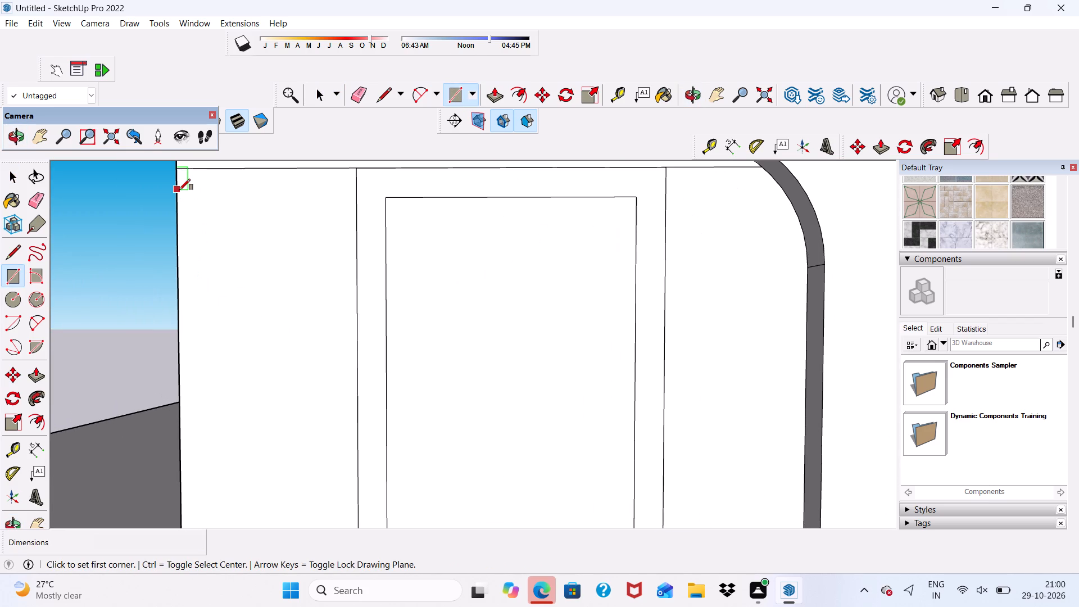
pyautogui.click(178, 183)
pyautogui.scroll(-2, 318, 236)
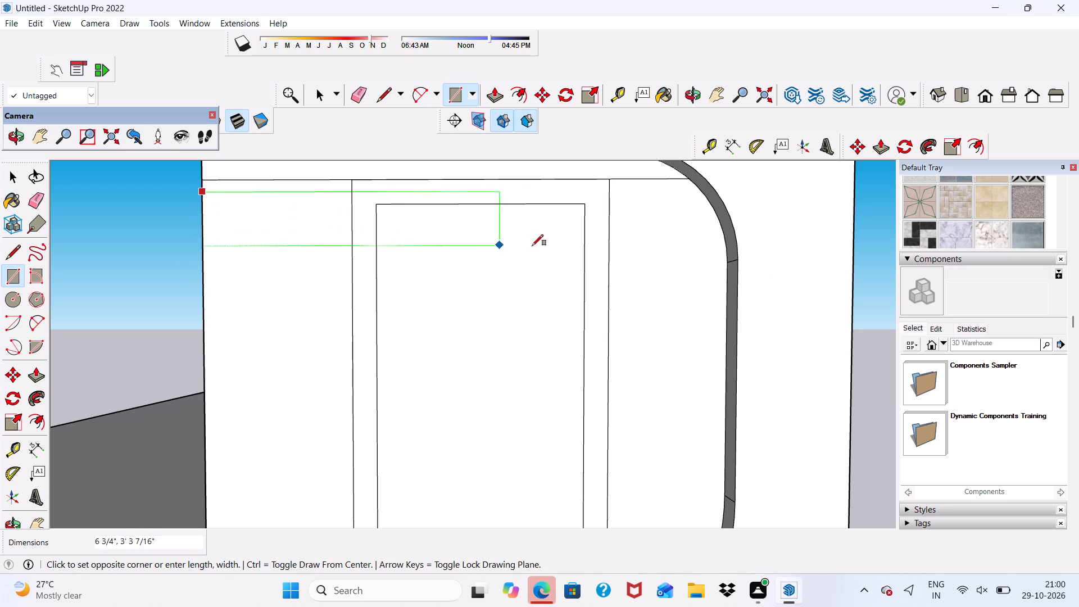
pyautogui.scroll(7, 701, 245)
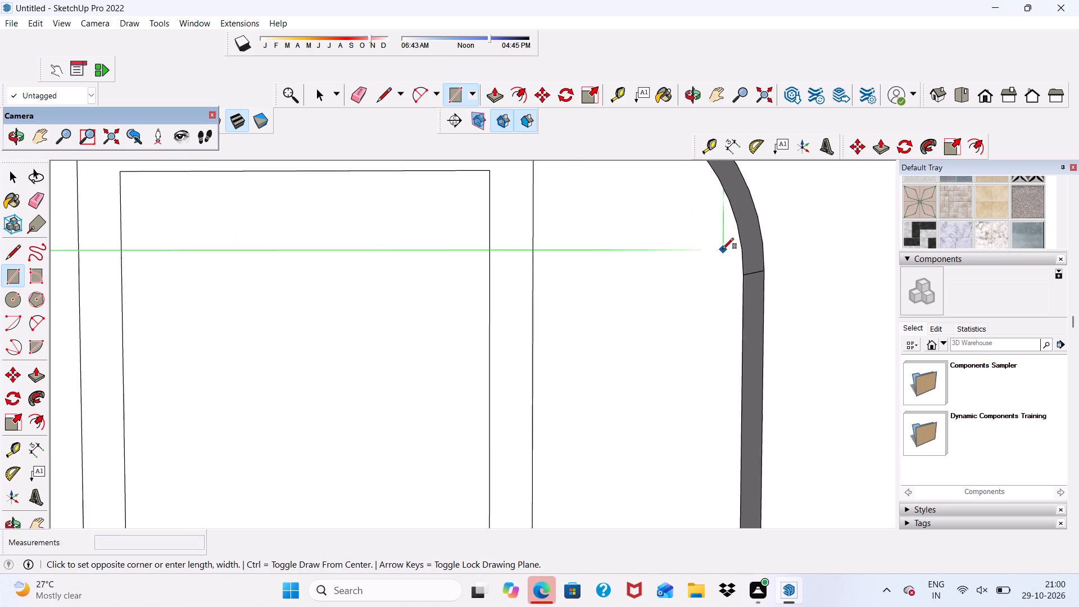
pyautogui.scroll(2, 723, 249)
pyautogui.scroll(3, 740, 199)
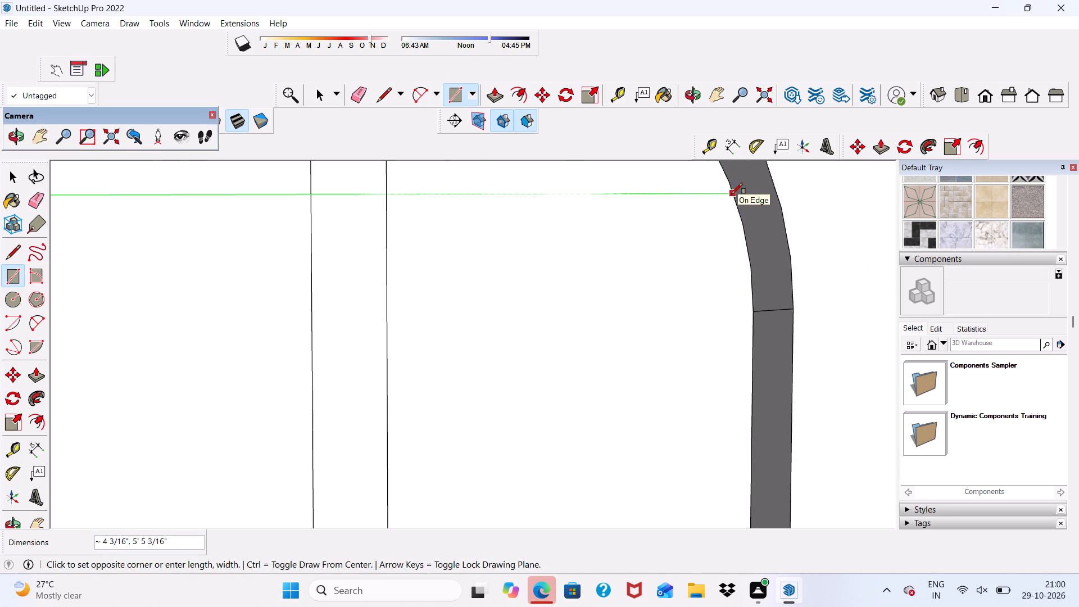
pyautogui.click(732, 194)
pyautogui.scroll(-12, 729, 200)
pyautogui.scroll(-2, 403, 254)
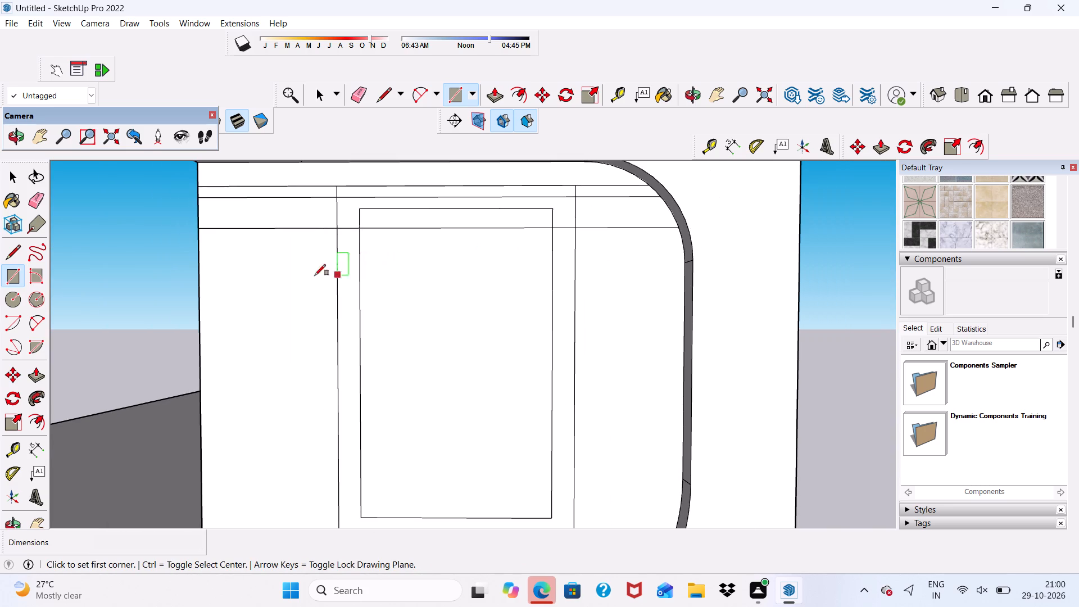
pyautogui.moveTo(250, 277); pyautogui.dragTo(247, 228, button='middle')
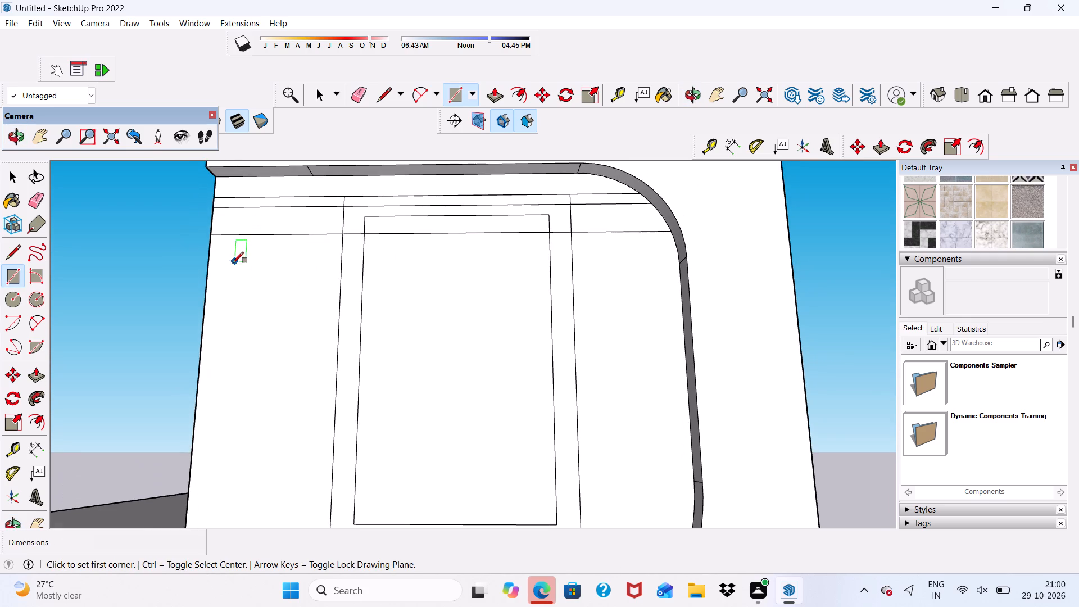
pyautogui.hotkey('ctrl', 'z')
# Draw a second band rectangle about 5' 5 5/16" by 3 3/4" from the recess's left edge to its curved edge, slightly below the first band.
pyautogui.scroll(3, 224, 203)
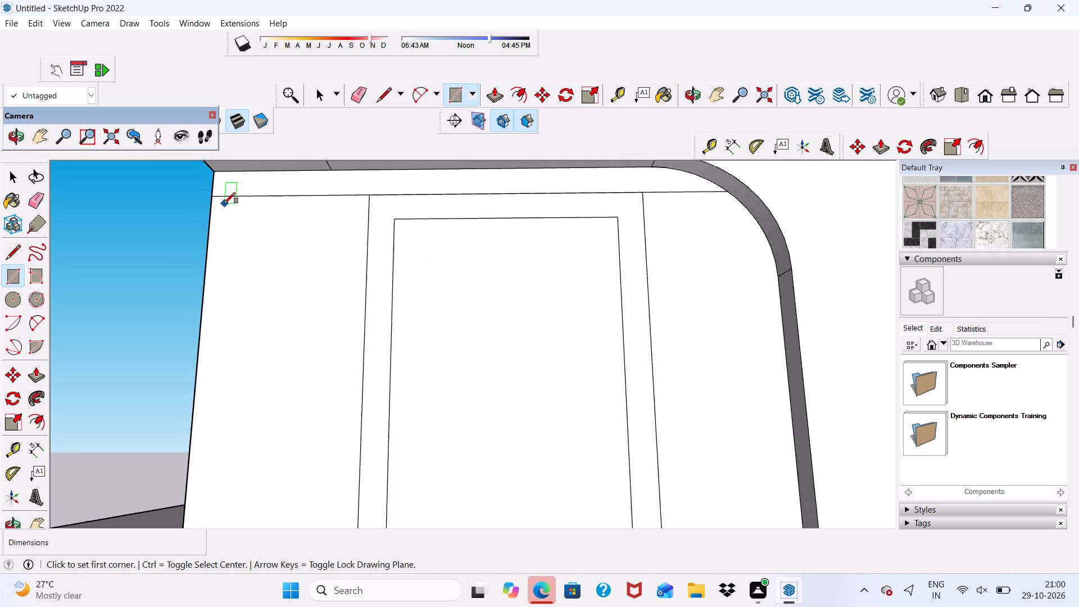
pyautogui.scroll(3, 224, 203)
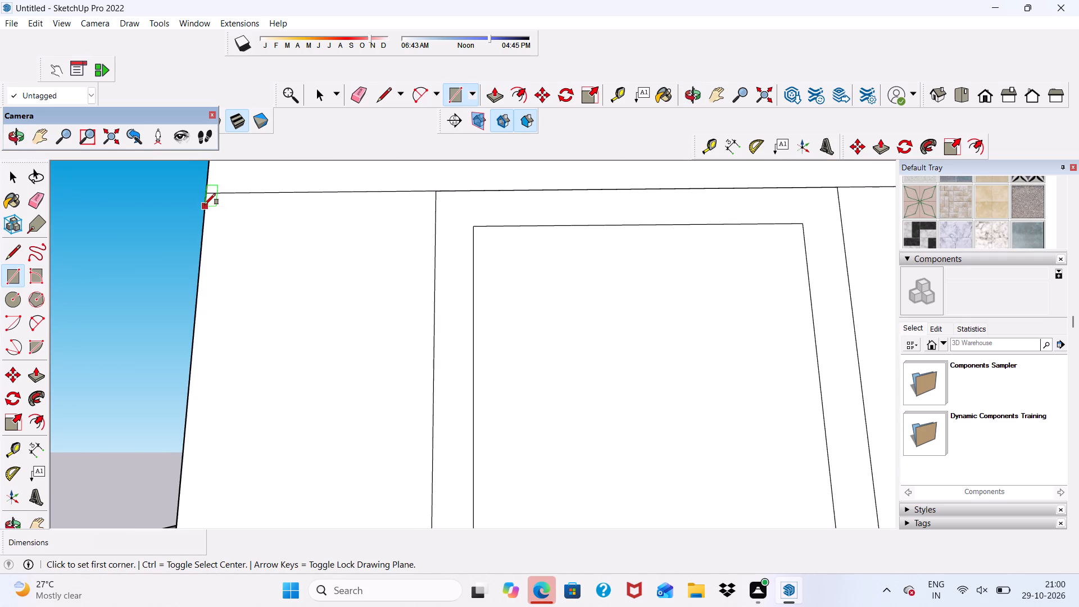
pyautogui.scroll(2, 205, 205)
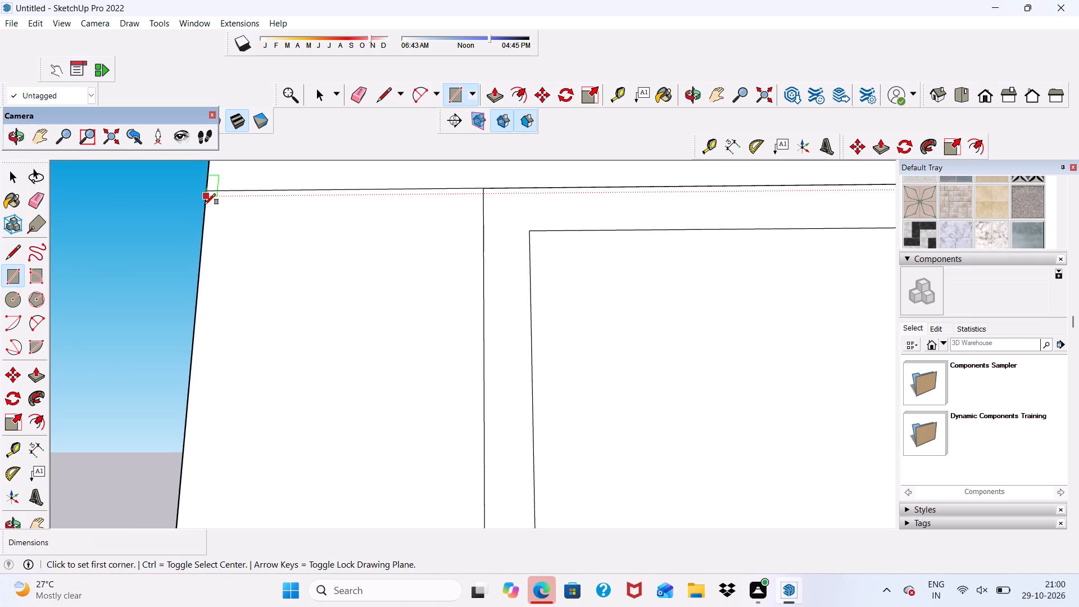
pyautogui.scroll(5, 209, 201)
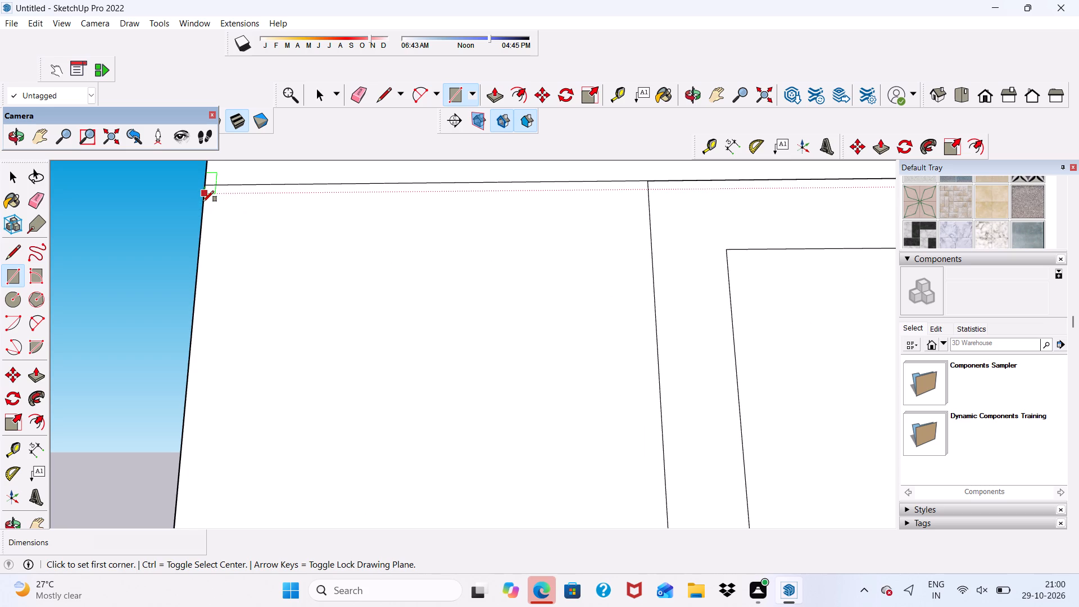
pyautogui.scroll(5, 203, 202)
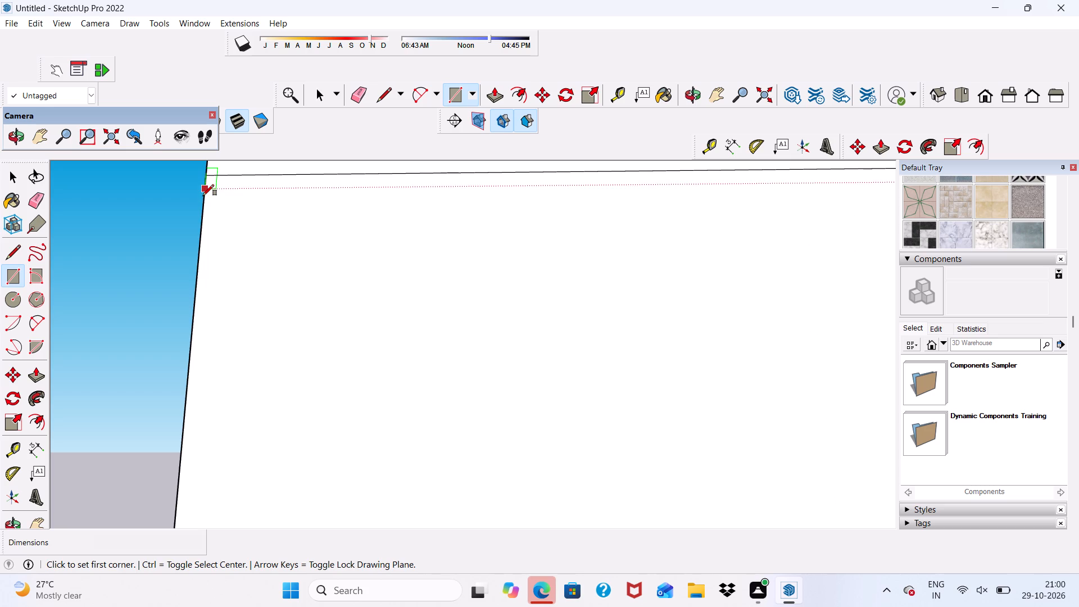
pyautogui.scroll(3, 203, 196)
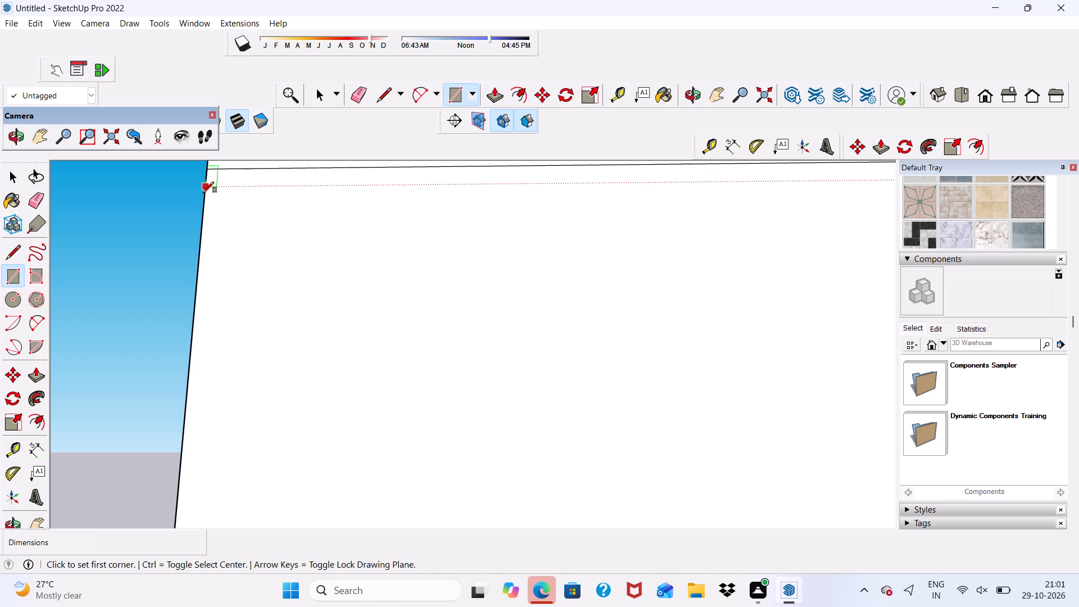
pyautogui.scroll(4, 203, 193)
pyautogui.scroll(-6, 203, 215)
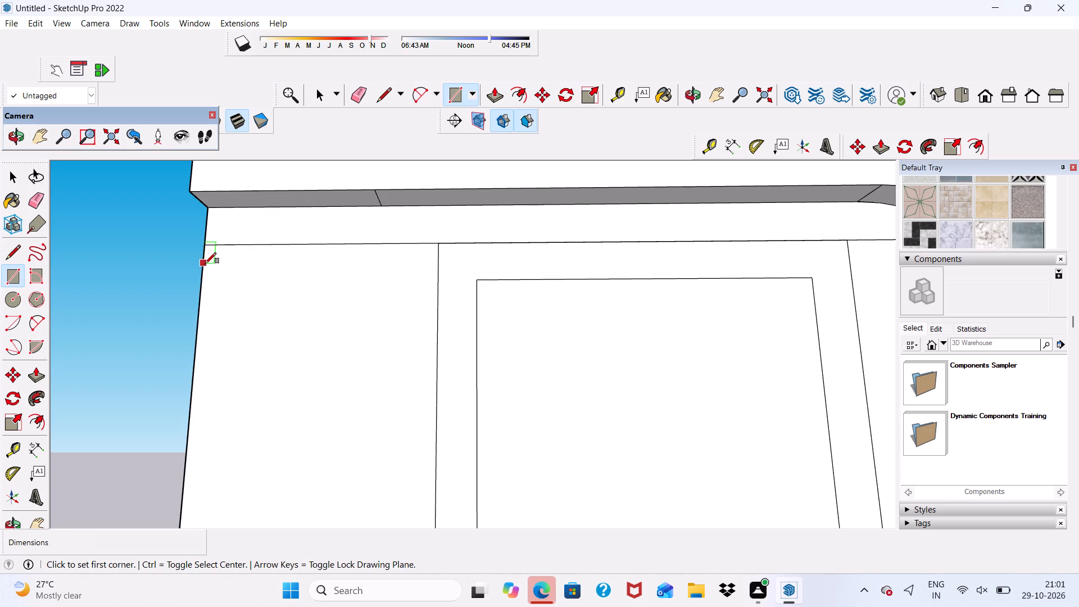
pyautogui.click(204, 264)
pyautogui.scroll(-5, 204, 257)
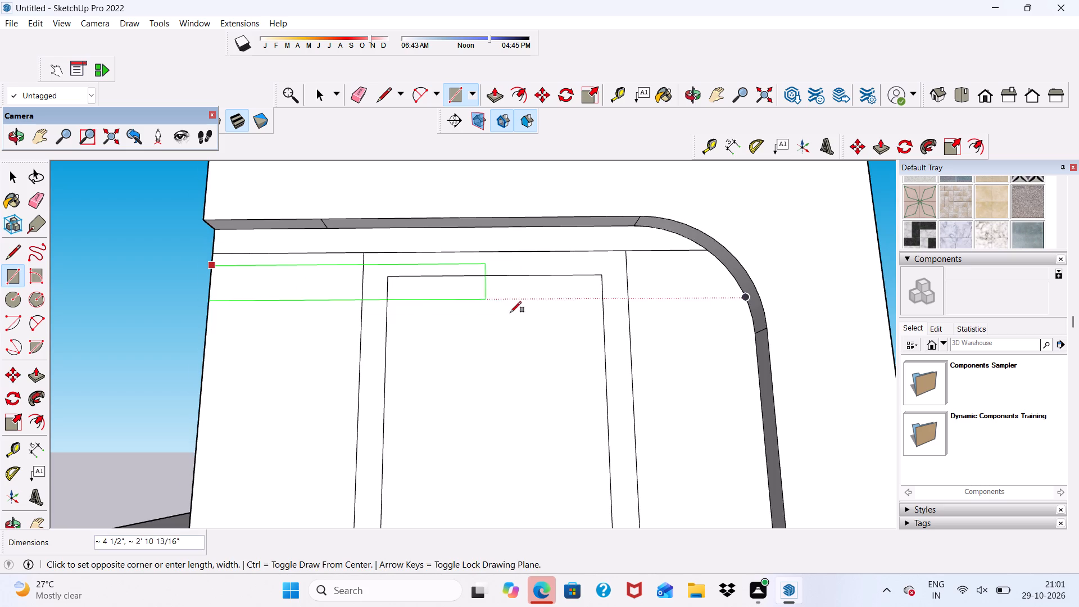
pyautogui.scroll(2, 733, 310)
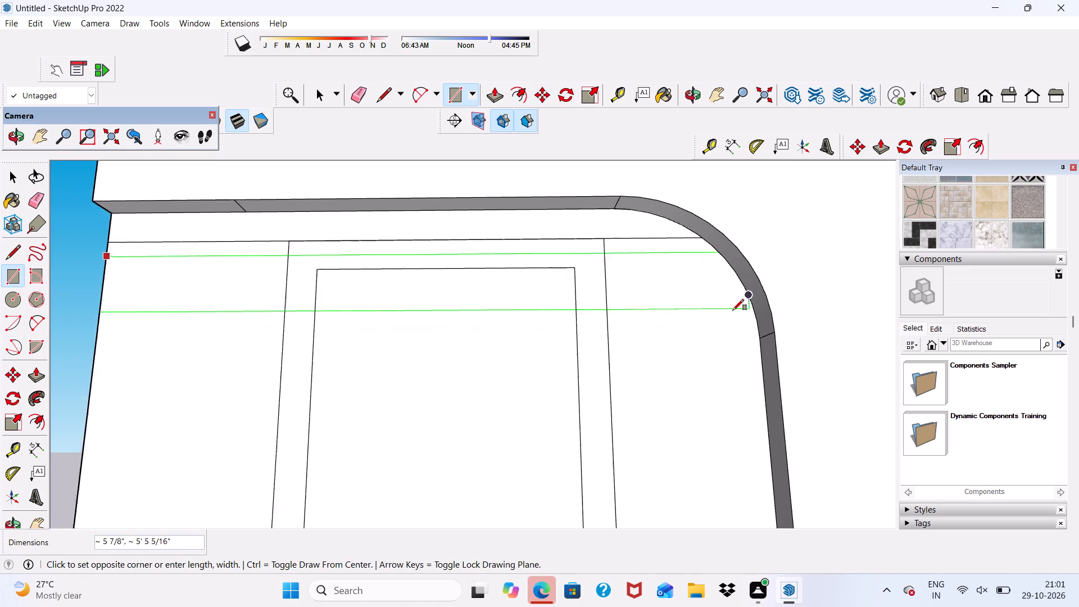
pyautogui.scroll(1, 733, 310)
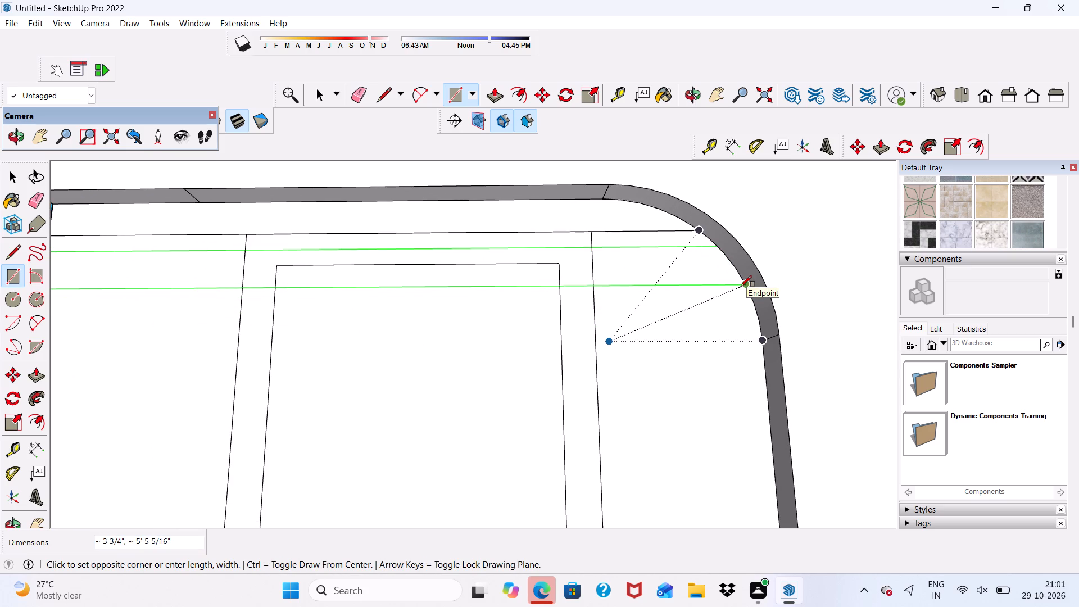
pyautogui.click(741, 287)
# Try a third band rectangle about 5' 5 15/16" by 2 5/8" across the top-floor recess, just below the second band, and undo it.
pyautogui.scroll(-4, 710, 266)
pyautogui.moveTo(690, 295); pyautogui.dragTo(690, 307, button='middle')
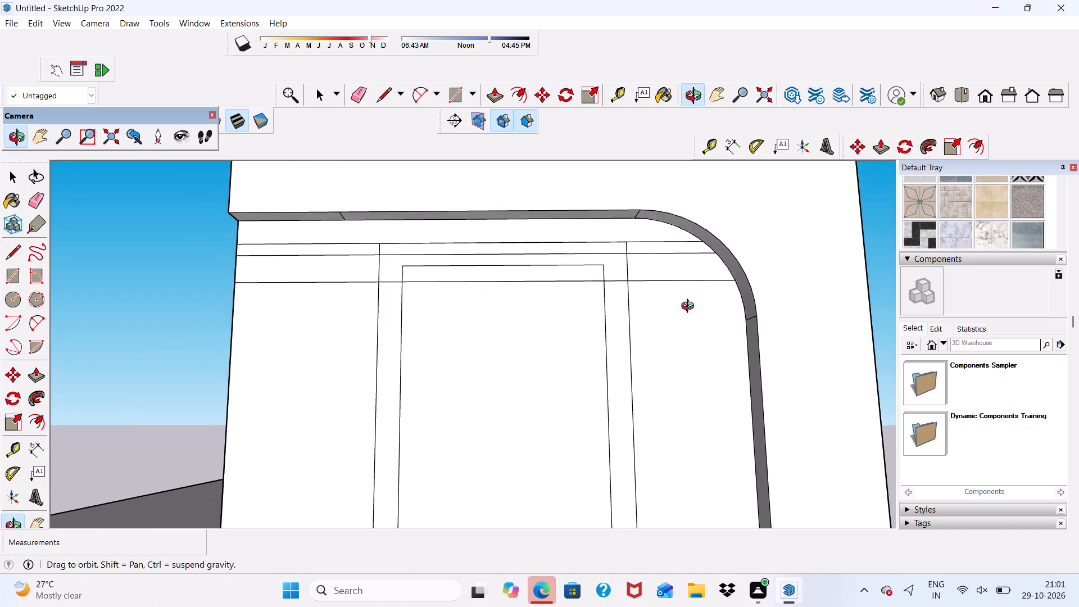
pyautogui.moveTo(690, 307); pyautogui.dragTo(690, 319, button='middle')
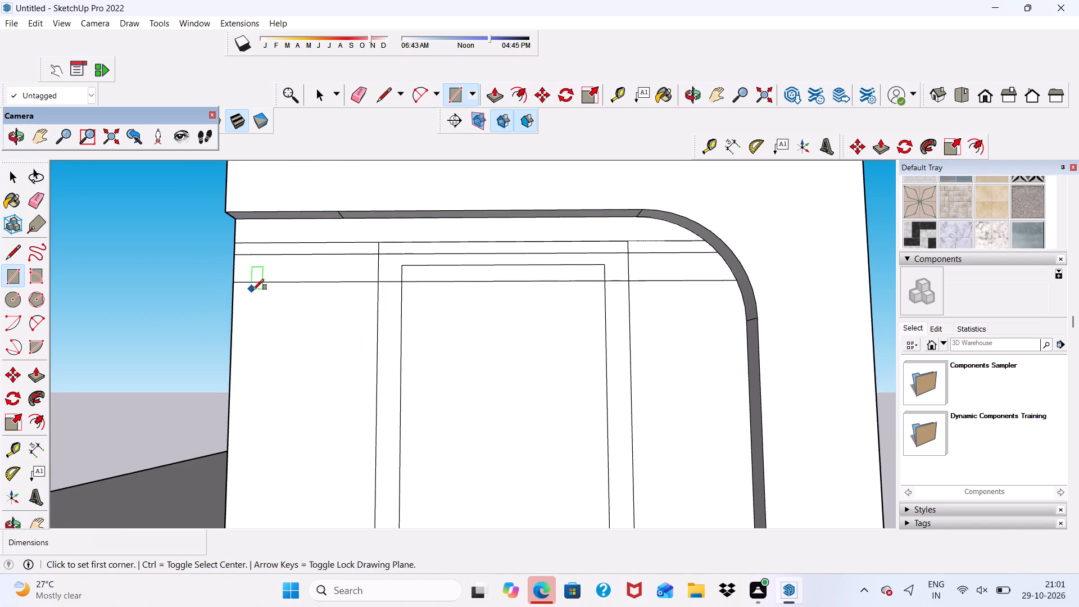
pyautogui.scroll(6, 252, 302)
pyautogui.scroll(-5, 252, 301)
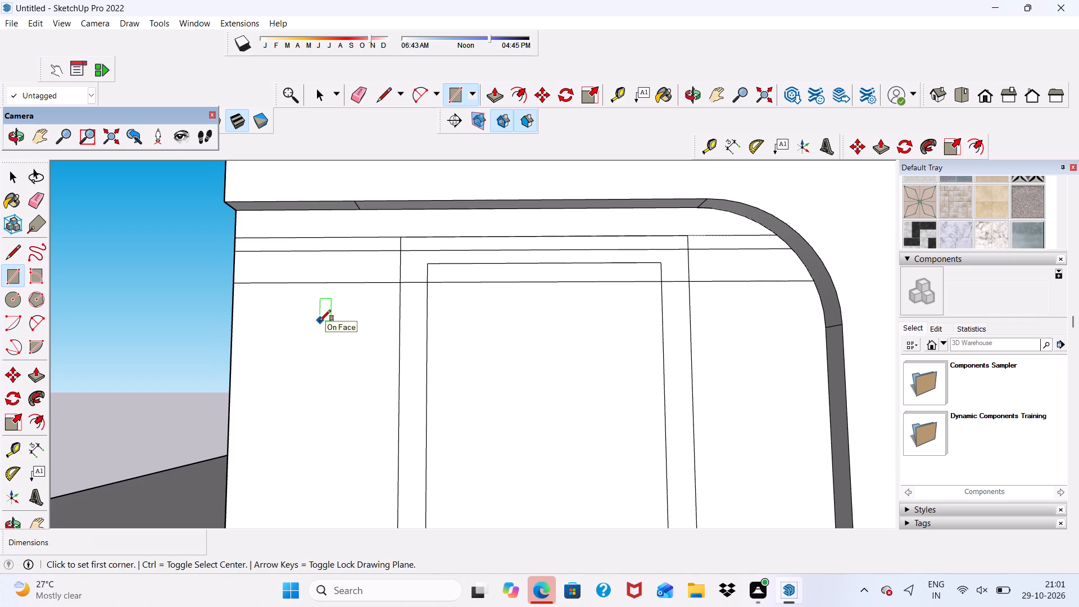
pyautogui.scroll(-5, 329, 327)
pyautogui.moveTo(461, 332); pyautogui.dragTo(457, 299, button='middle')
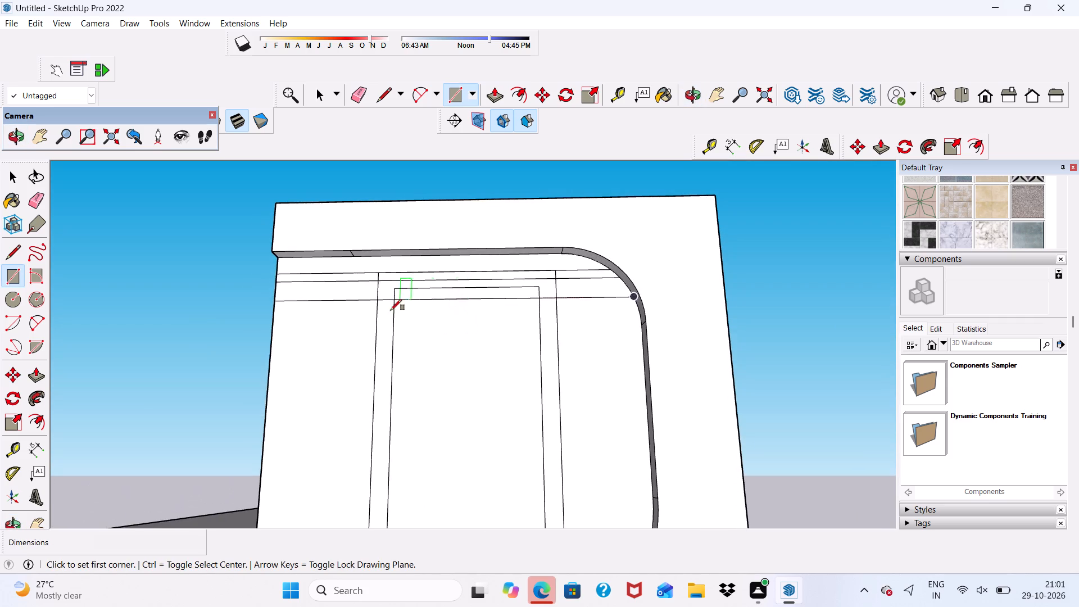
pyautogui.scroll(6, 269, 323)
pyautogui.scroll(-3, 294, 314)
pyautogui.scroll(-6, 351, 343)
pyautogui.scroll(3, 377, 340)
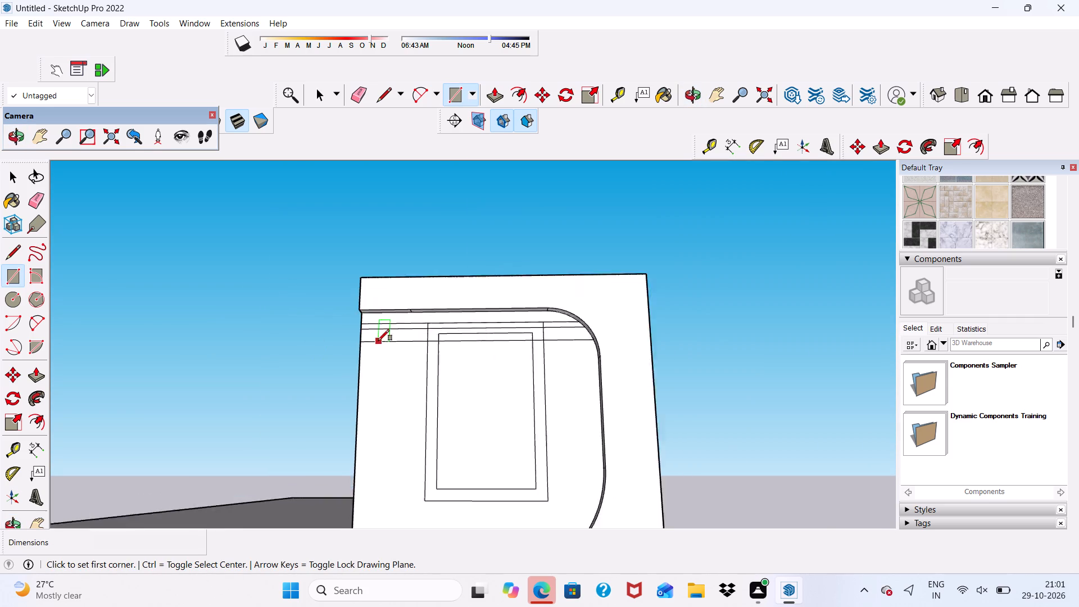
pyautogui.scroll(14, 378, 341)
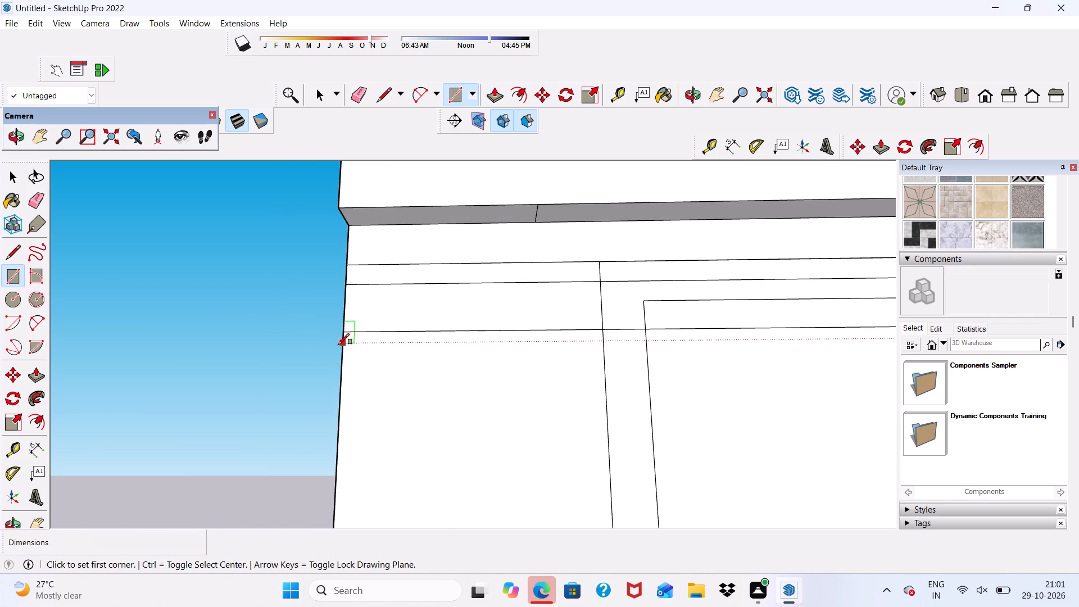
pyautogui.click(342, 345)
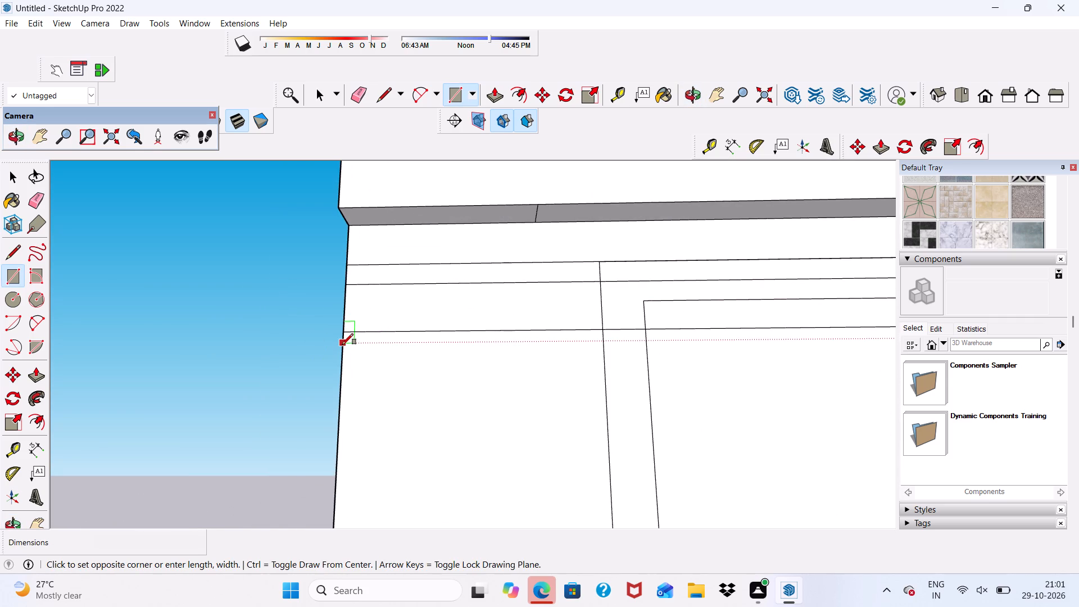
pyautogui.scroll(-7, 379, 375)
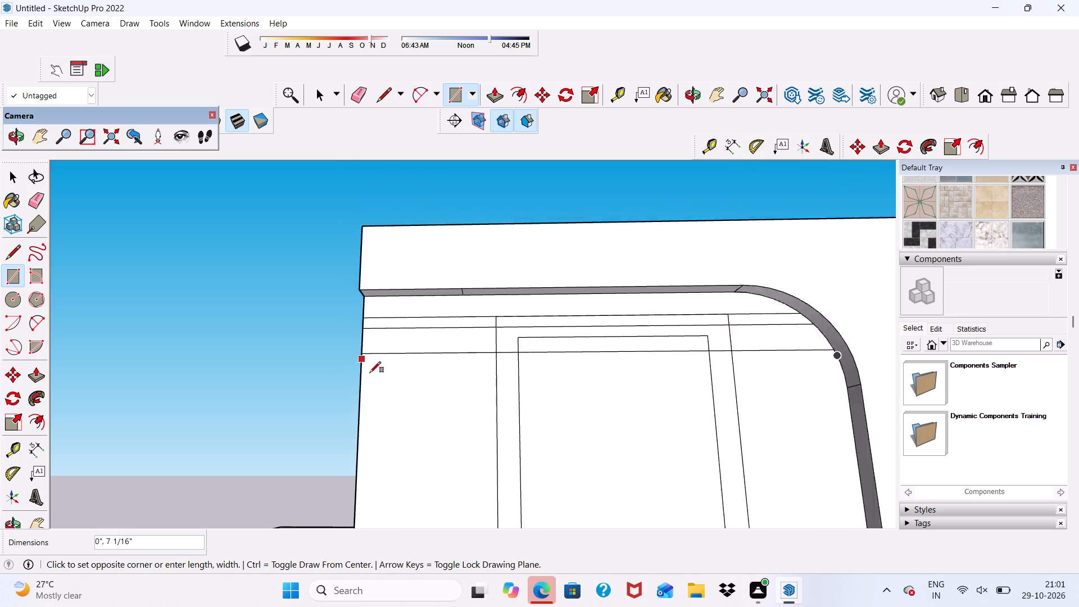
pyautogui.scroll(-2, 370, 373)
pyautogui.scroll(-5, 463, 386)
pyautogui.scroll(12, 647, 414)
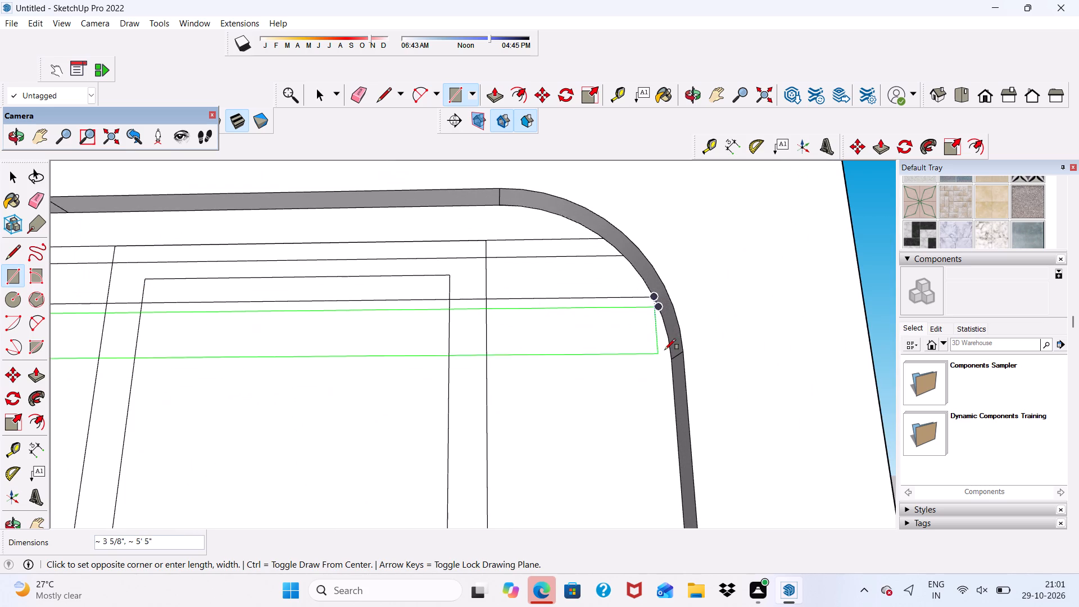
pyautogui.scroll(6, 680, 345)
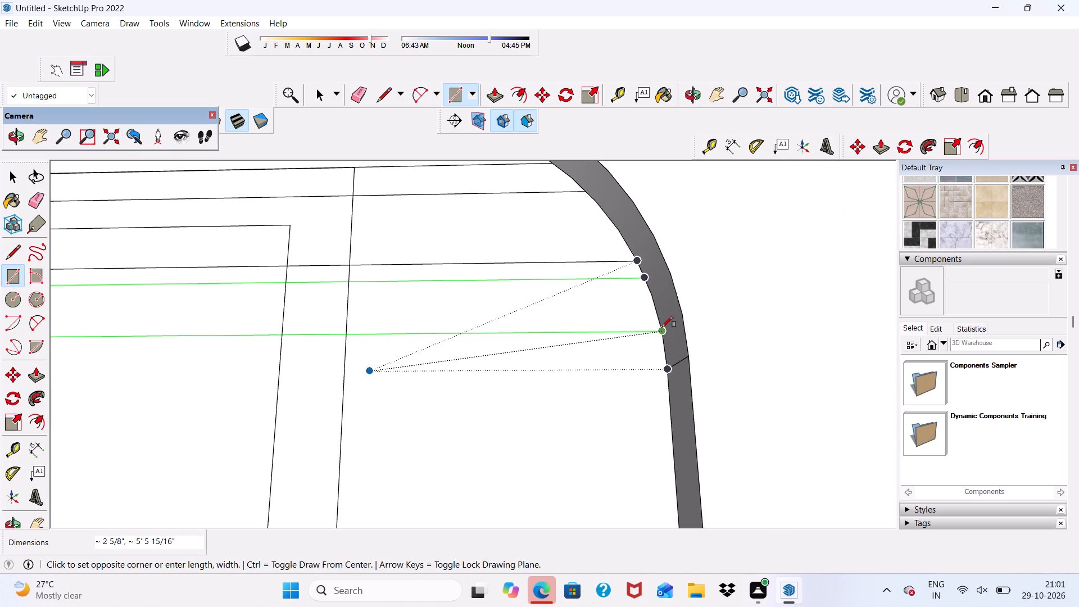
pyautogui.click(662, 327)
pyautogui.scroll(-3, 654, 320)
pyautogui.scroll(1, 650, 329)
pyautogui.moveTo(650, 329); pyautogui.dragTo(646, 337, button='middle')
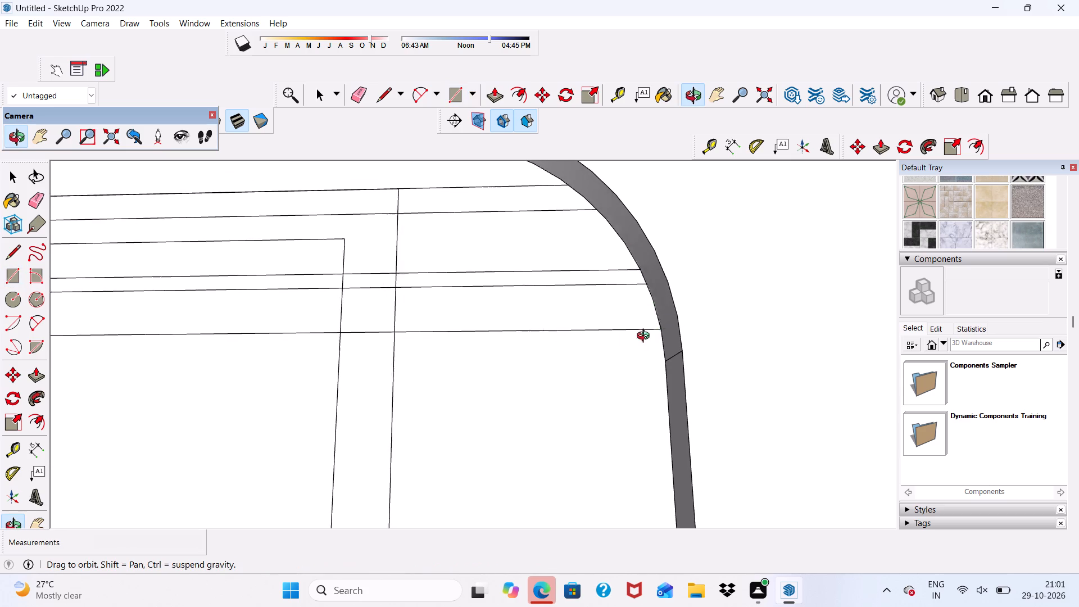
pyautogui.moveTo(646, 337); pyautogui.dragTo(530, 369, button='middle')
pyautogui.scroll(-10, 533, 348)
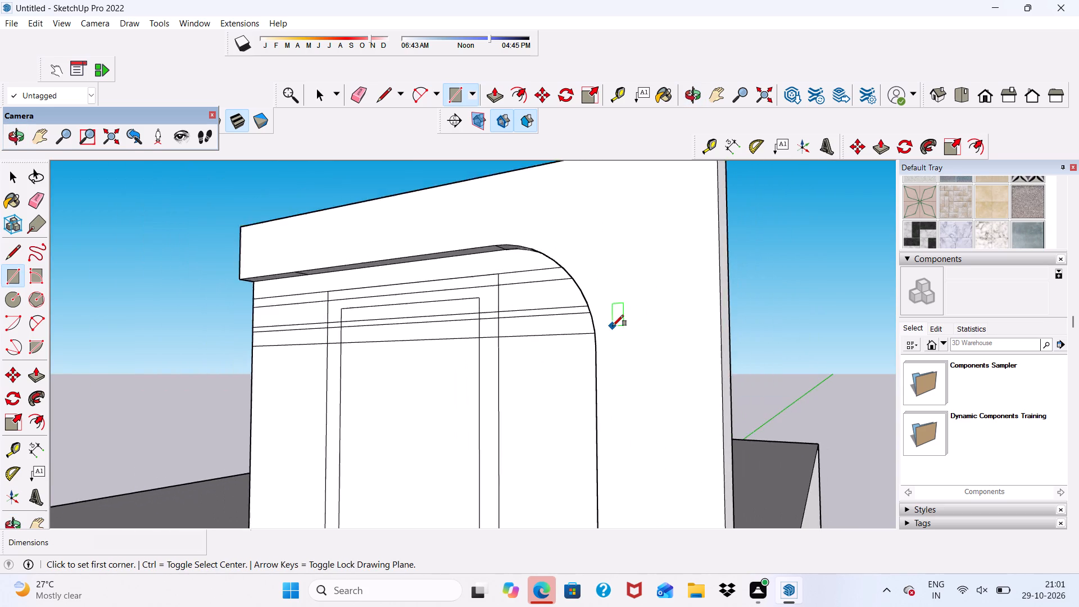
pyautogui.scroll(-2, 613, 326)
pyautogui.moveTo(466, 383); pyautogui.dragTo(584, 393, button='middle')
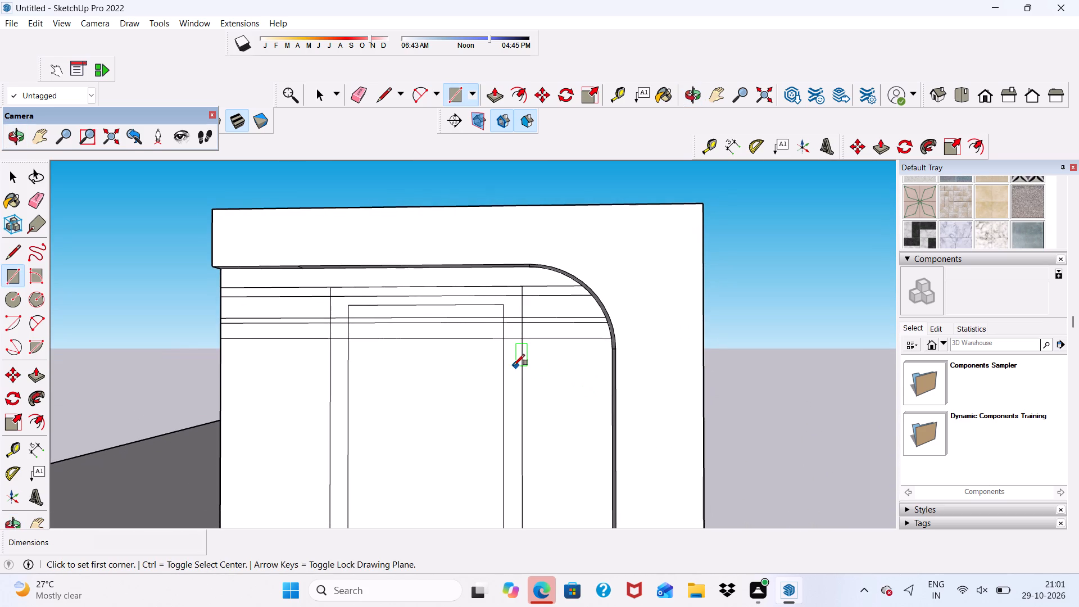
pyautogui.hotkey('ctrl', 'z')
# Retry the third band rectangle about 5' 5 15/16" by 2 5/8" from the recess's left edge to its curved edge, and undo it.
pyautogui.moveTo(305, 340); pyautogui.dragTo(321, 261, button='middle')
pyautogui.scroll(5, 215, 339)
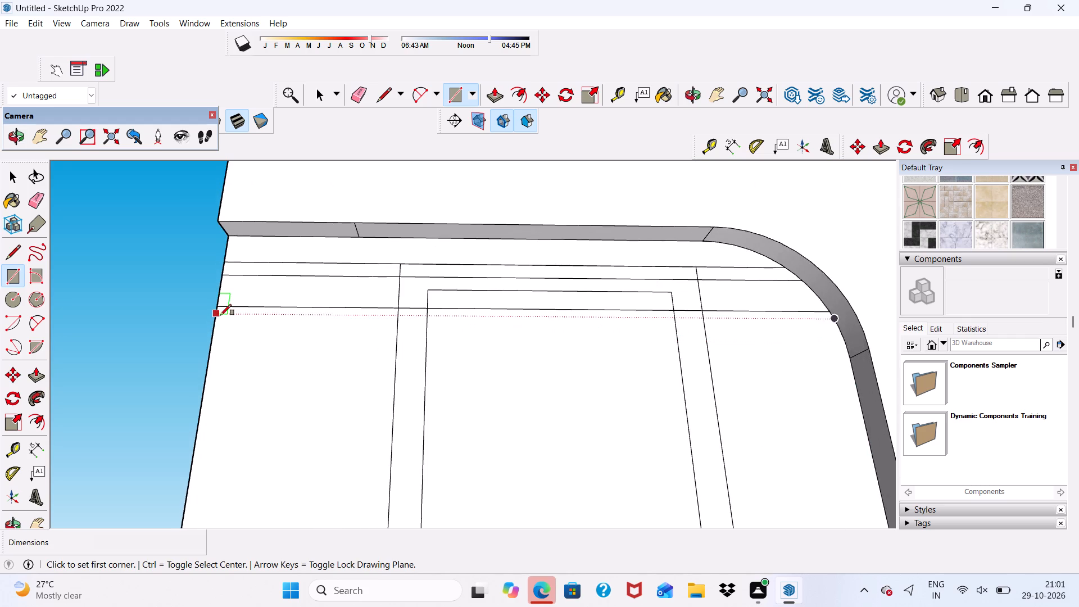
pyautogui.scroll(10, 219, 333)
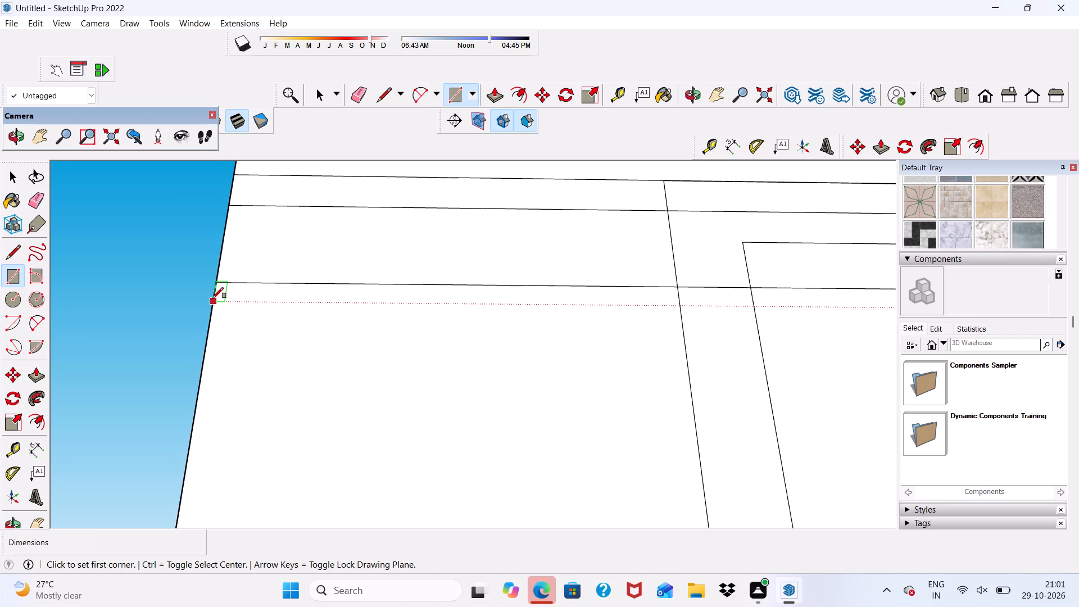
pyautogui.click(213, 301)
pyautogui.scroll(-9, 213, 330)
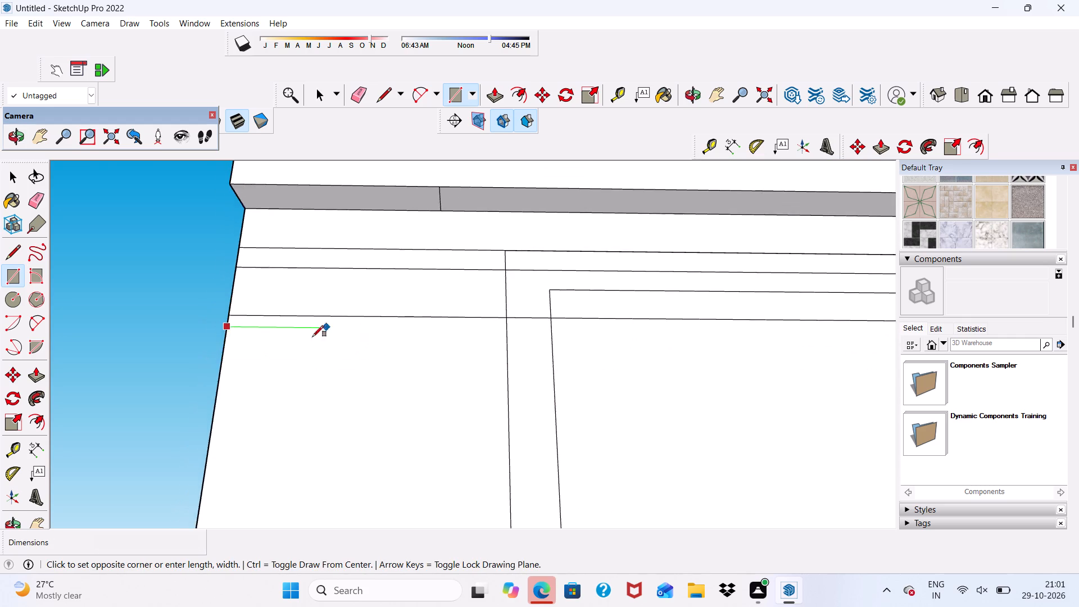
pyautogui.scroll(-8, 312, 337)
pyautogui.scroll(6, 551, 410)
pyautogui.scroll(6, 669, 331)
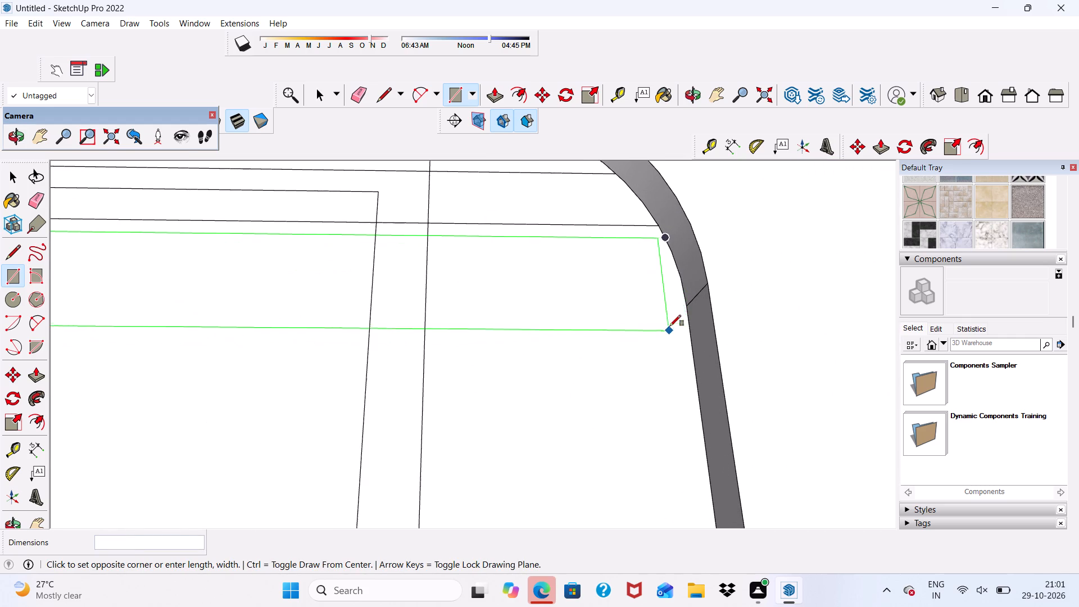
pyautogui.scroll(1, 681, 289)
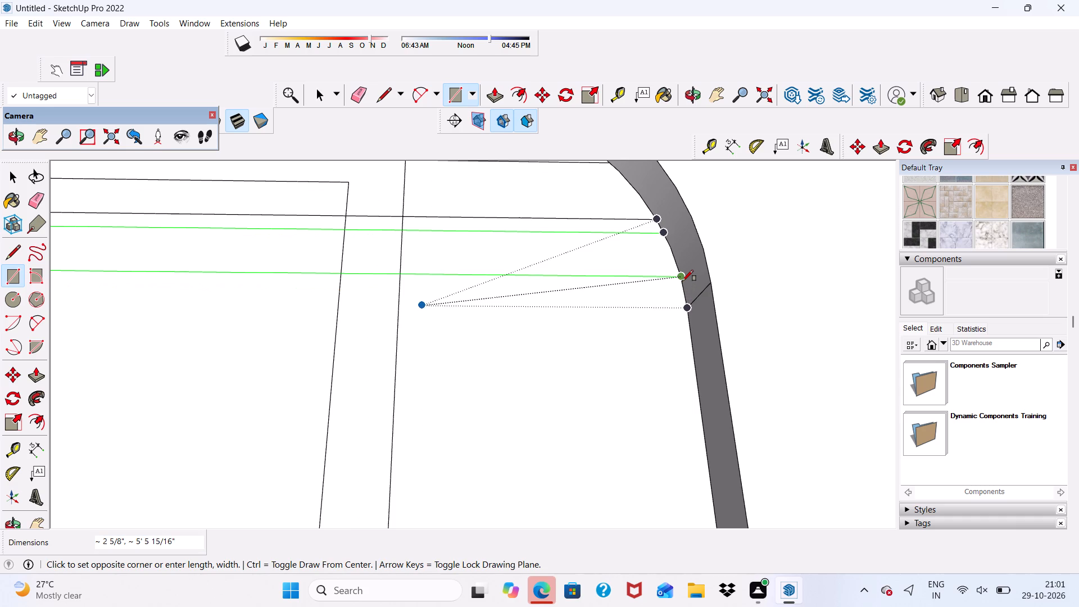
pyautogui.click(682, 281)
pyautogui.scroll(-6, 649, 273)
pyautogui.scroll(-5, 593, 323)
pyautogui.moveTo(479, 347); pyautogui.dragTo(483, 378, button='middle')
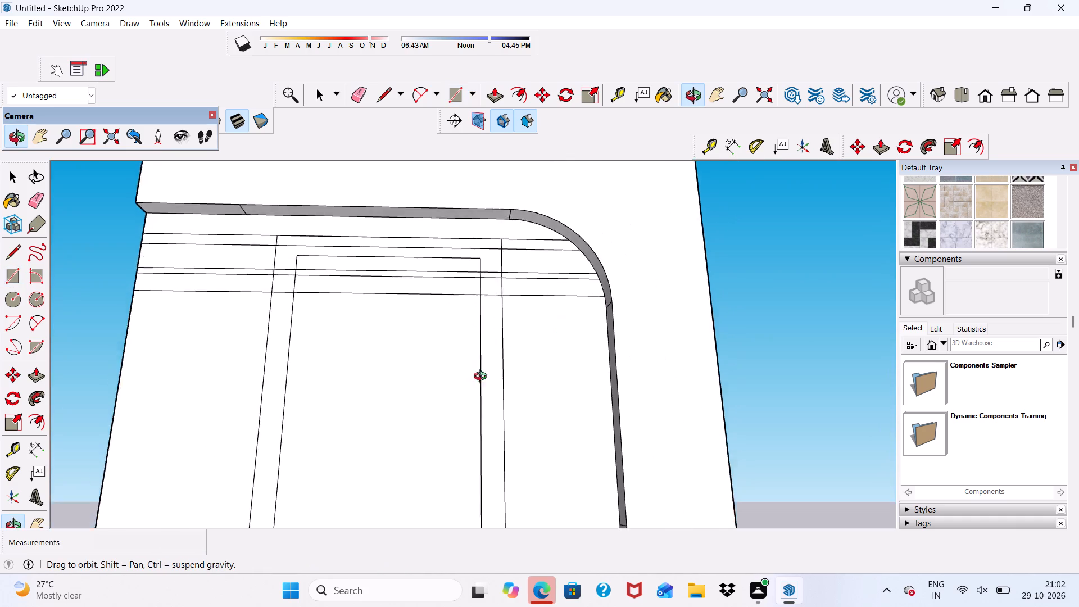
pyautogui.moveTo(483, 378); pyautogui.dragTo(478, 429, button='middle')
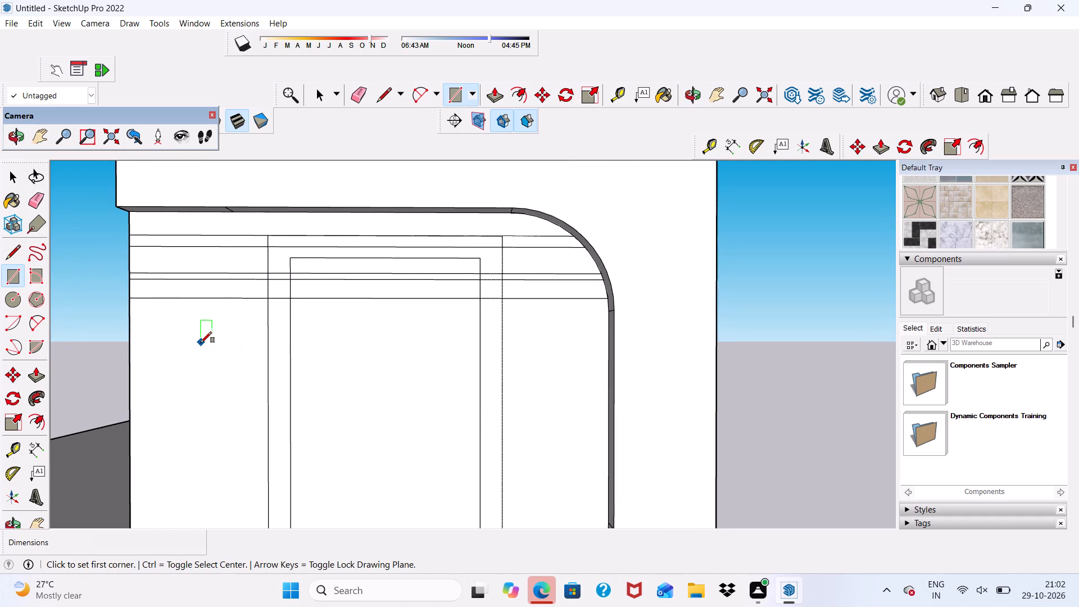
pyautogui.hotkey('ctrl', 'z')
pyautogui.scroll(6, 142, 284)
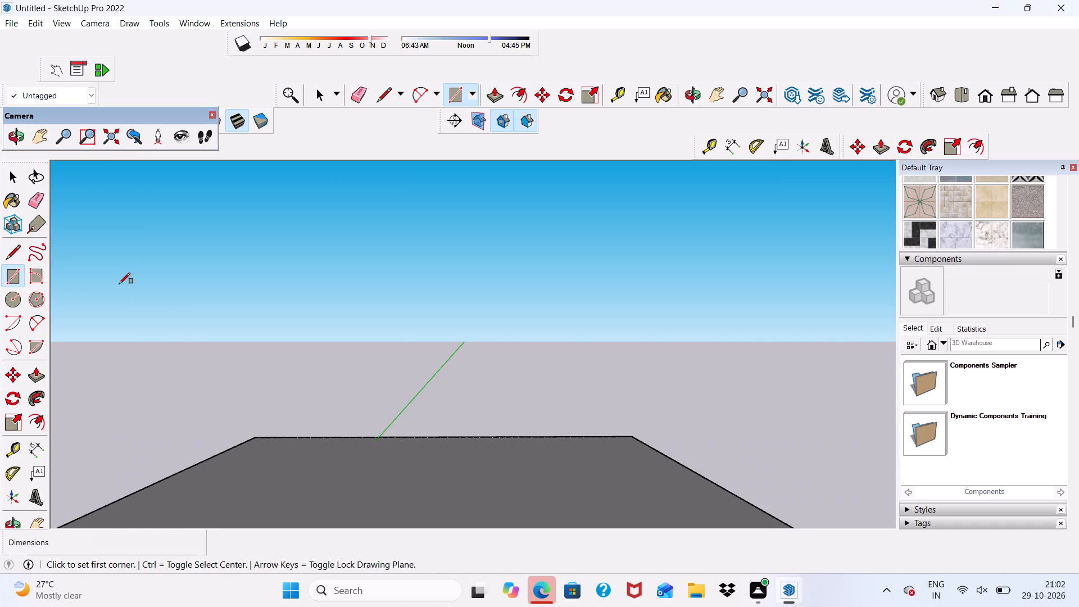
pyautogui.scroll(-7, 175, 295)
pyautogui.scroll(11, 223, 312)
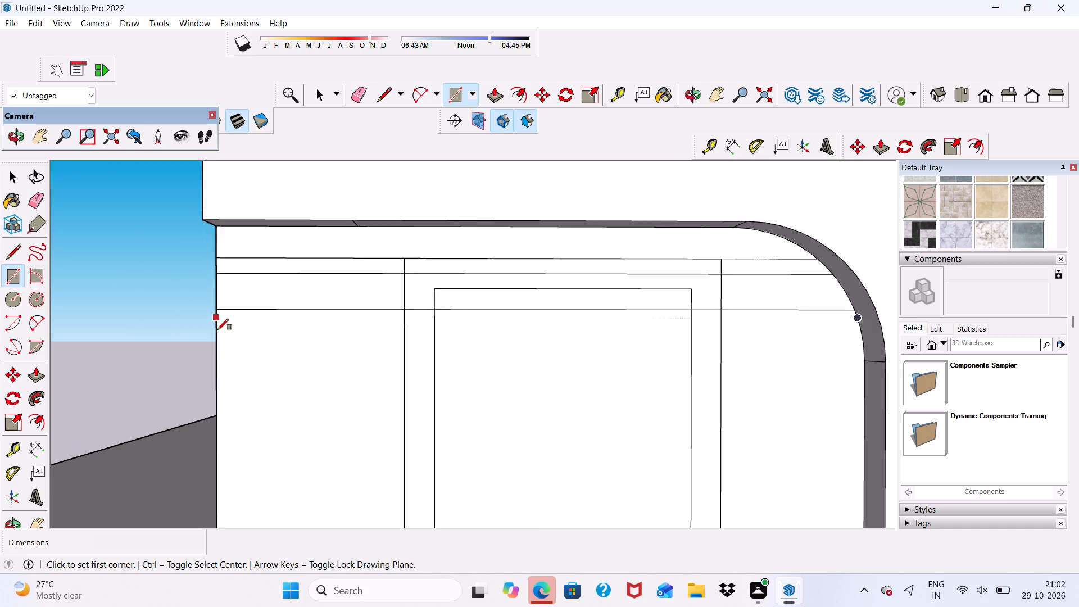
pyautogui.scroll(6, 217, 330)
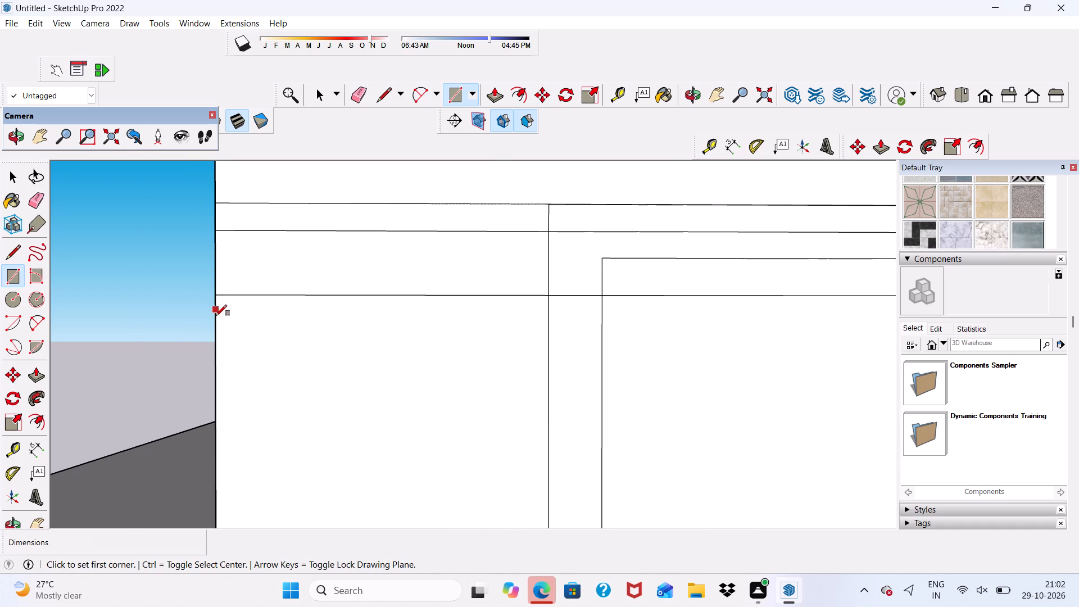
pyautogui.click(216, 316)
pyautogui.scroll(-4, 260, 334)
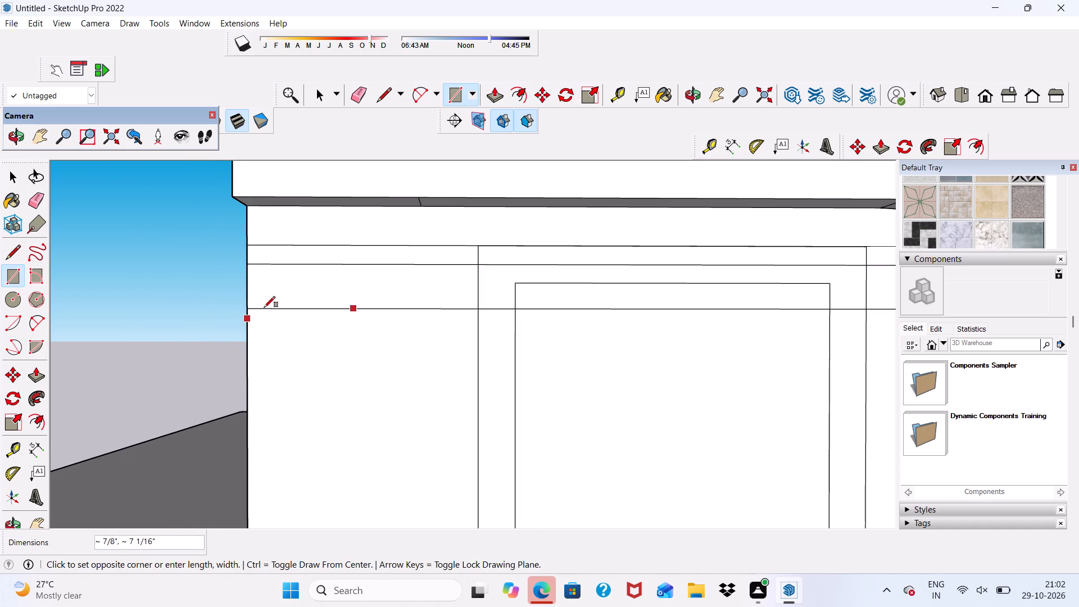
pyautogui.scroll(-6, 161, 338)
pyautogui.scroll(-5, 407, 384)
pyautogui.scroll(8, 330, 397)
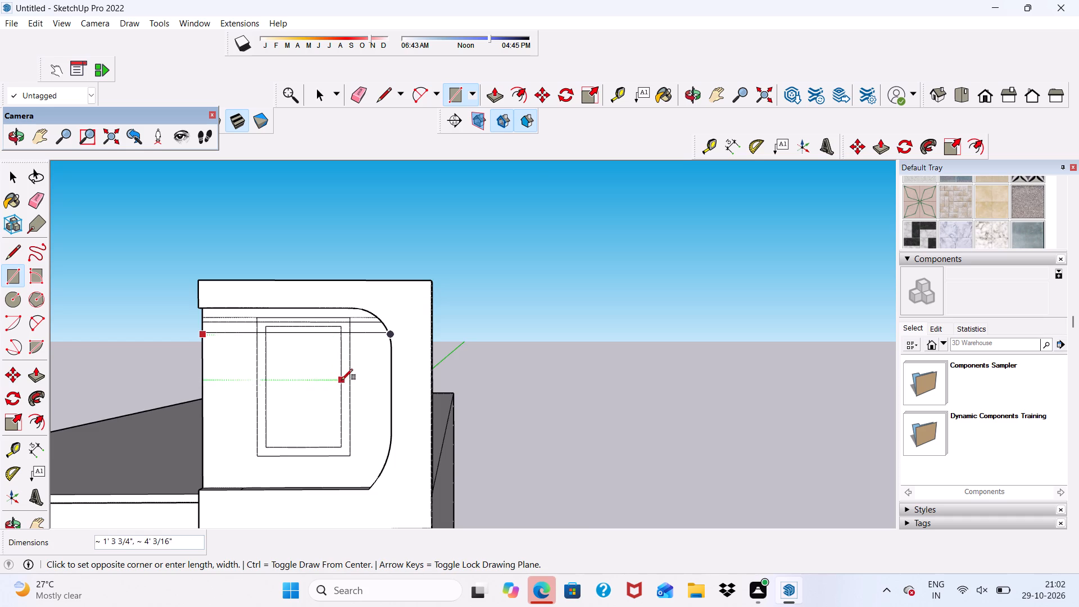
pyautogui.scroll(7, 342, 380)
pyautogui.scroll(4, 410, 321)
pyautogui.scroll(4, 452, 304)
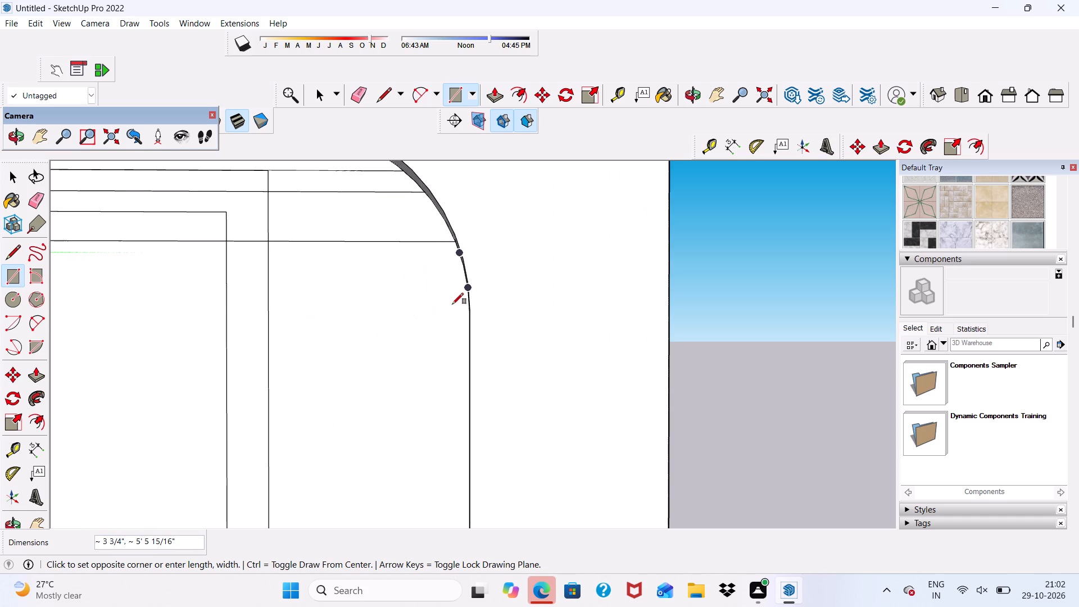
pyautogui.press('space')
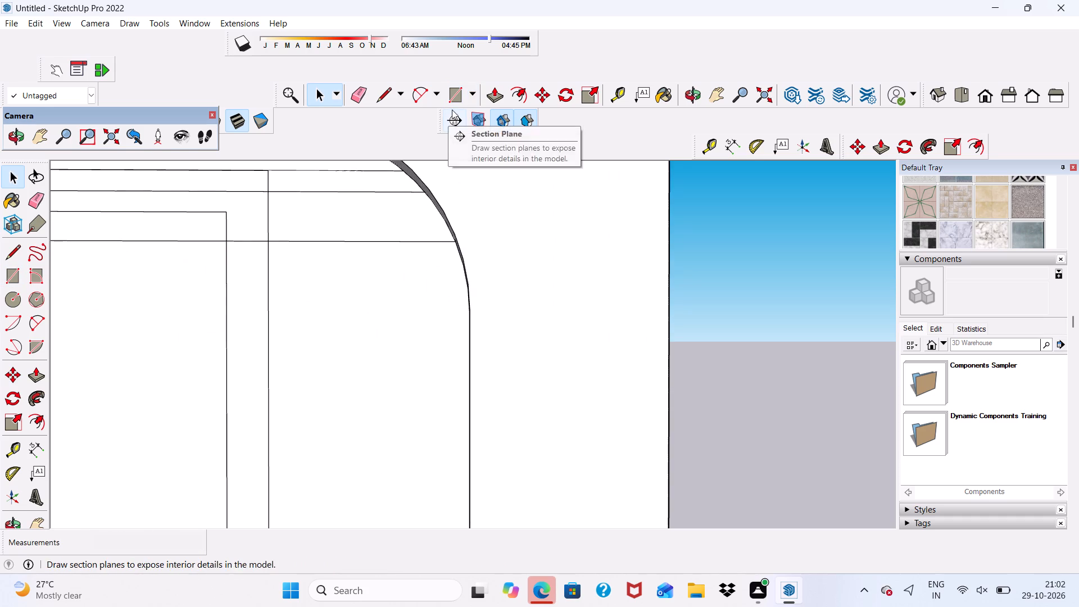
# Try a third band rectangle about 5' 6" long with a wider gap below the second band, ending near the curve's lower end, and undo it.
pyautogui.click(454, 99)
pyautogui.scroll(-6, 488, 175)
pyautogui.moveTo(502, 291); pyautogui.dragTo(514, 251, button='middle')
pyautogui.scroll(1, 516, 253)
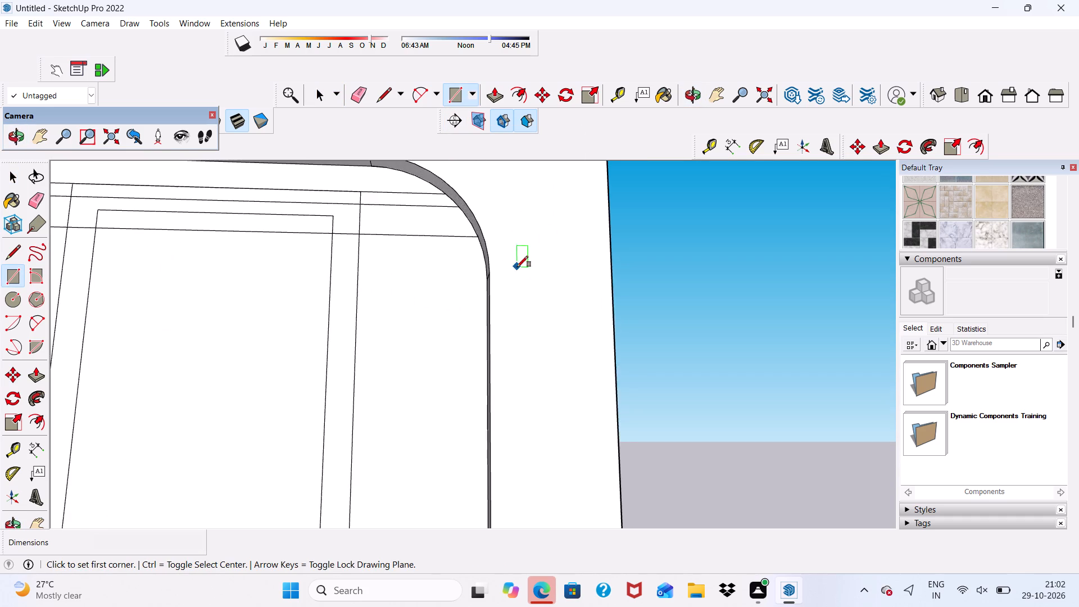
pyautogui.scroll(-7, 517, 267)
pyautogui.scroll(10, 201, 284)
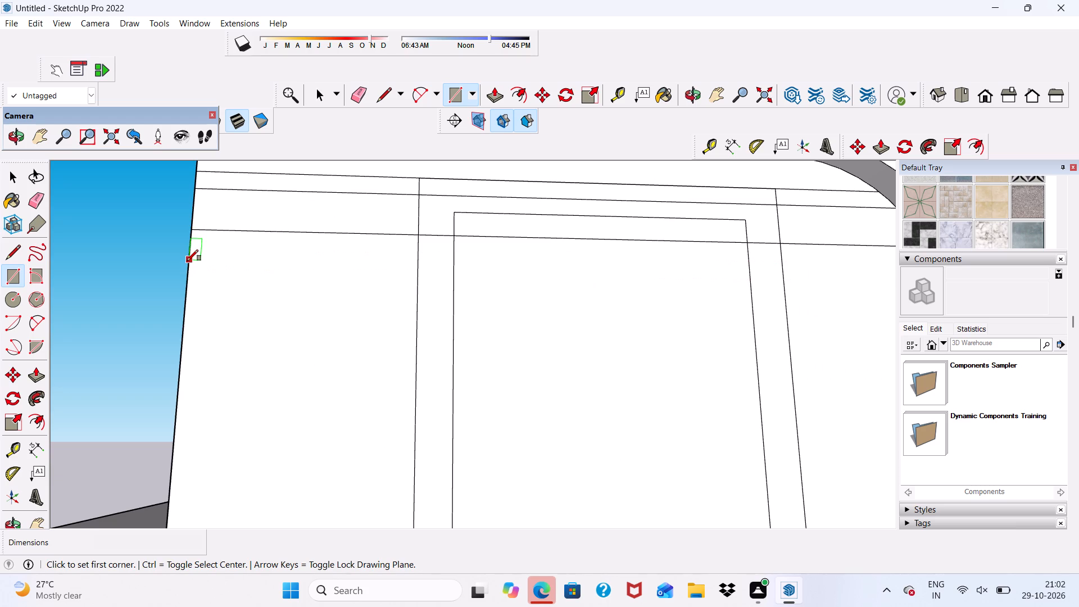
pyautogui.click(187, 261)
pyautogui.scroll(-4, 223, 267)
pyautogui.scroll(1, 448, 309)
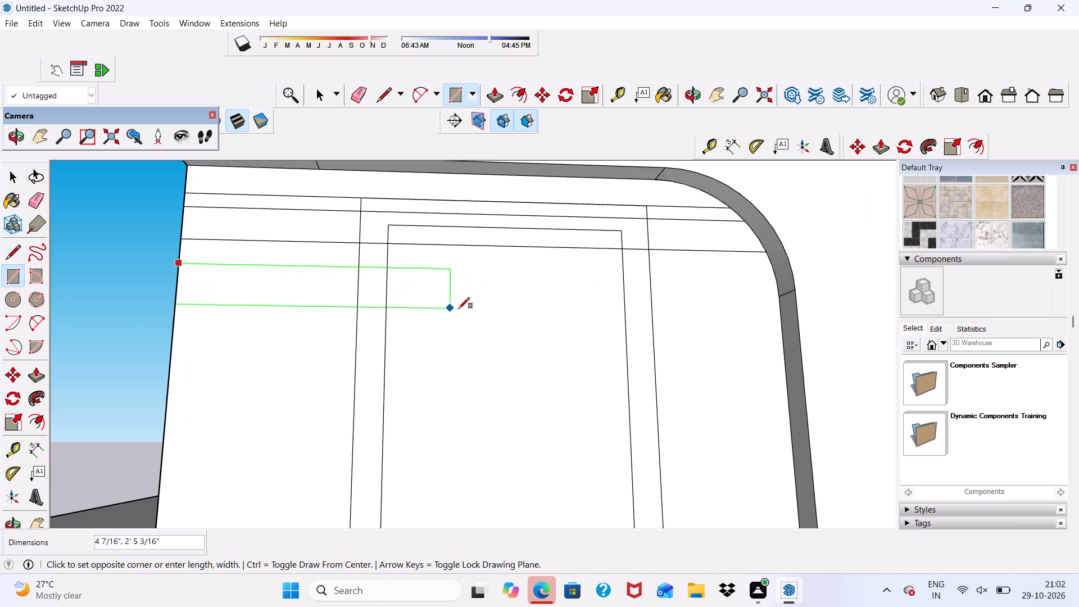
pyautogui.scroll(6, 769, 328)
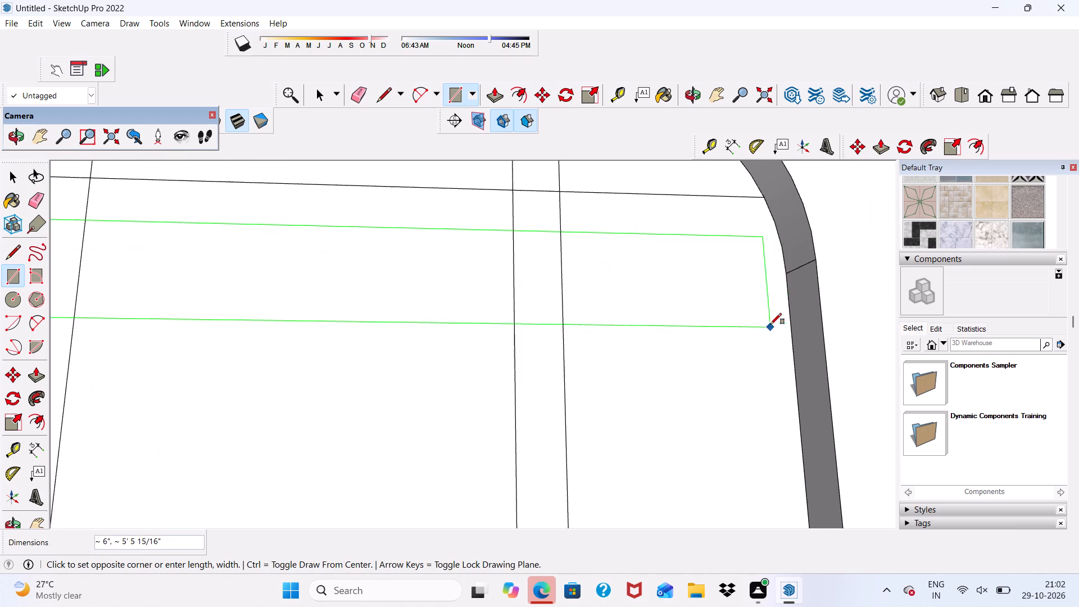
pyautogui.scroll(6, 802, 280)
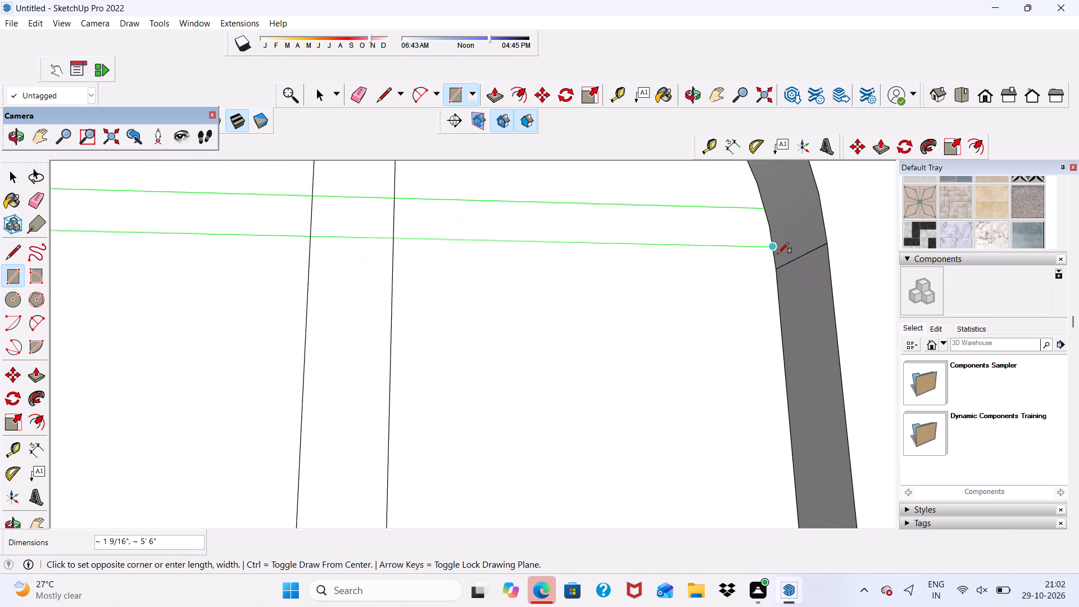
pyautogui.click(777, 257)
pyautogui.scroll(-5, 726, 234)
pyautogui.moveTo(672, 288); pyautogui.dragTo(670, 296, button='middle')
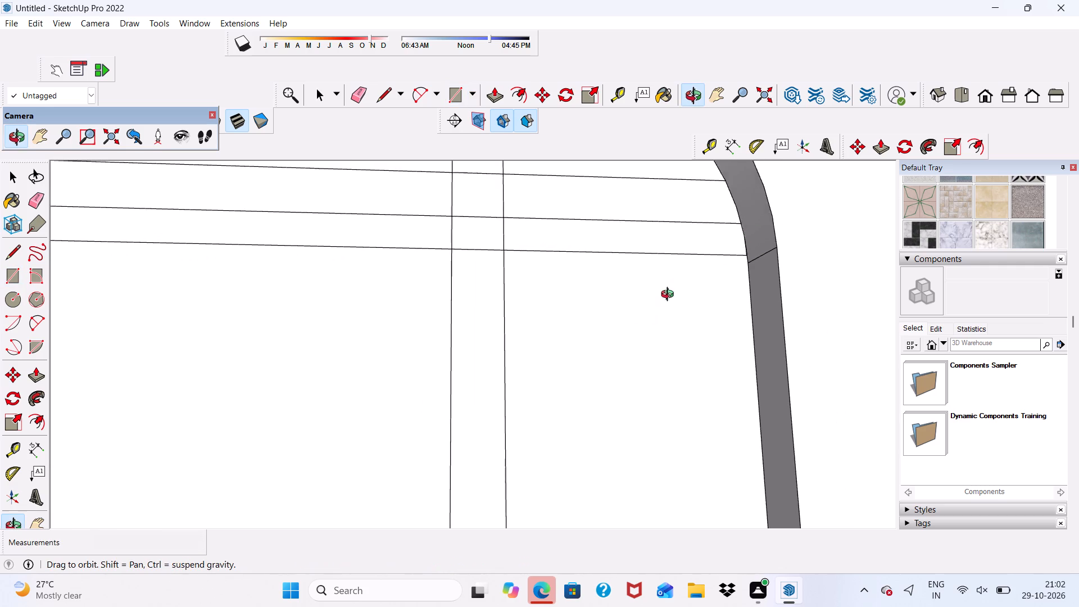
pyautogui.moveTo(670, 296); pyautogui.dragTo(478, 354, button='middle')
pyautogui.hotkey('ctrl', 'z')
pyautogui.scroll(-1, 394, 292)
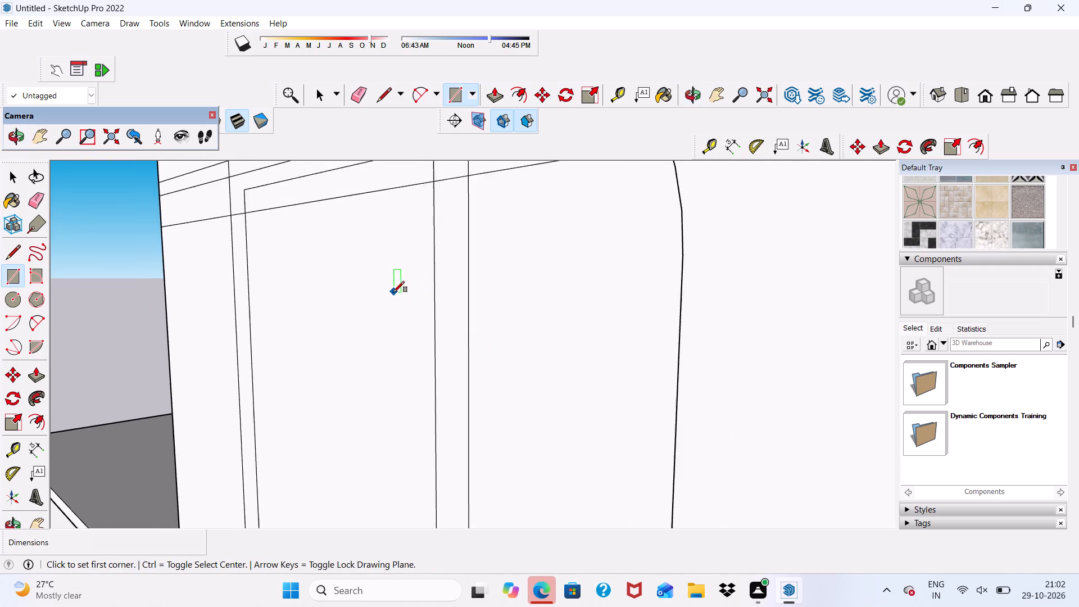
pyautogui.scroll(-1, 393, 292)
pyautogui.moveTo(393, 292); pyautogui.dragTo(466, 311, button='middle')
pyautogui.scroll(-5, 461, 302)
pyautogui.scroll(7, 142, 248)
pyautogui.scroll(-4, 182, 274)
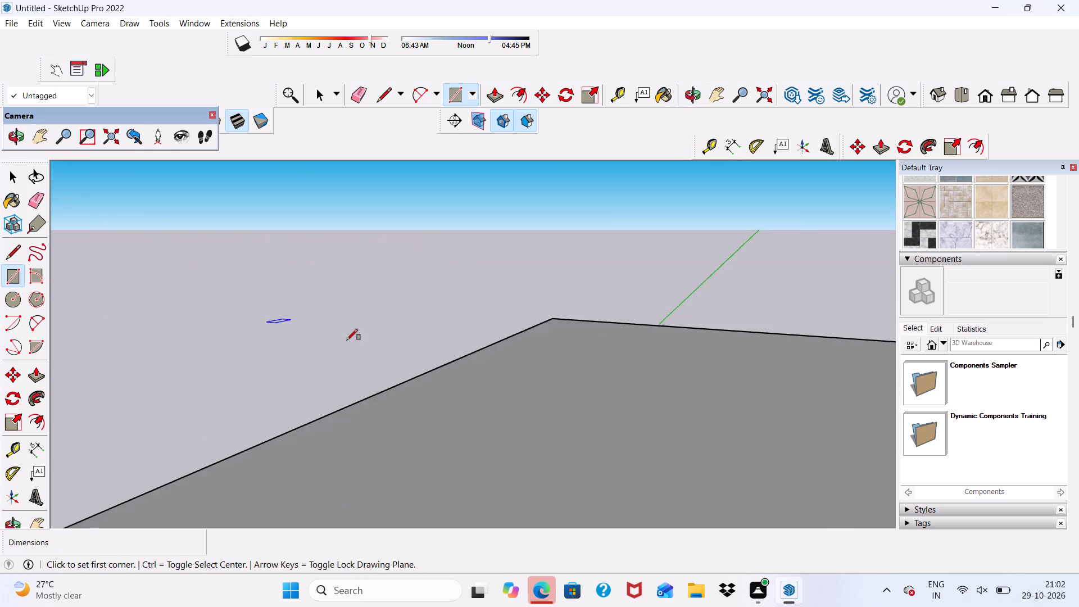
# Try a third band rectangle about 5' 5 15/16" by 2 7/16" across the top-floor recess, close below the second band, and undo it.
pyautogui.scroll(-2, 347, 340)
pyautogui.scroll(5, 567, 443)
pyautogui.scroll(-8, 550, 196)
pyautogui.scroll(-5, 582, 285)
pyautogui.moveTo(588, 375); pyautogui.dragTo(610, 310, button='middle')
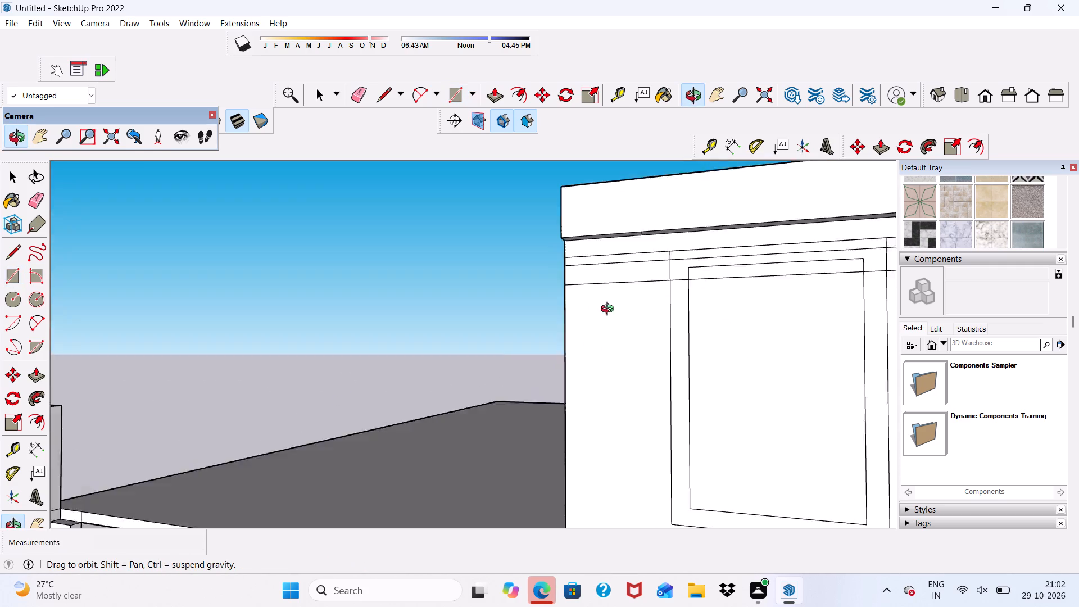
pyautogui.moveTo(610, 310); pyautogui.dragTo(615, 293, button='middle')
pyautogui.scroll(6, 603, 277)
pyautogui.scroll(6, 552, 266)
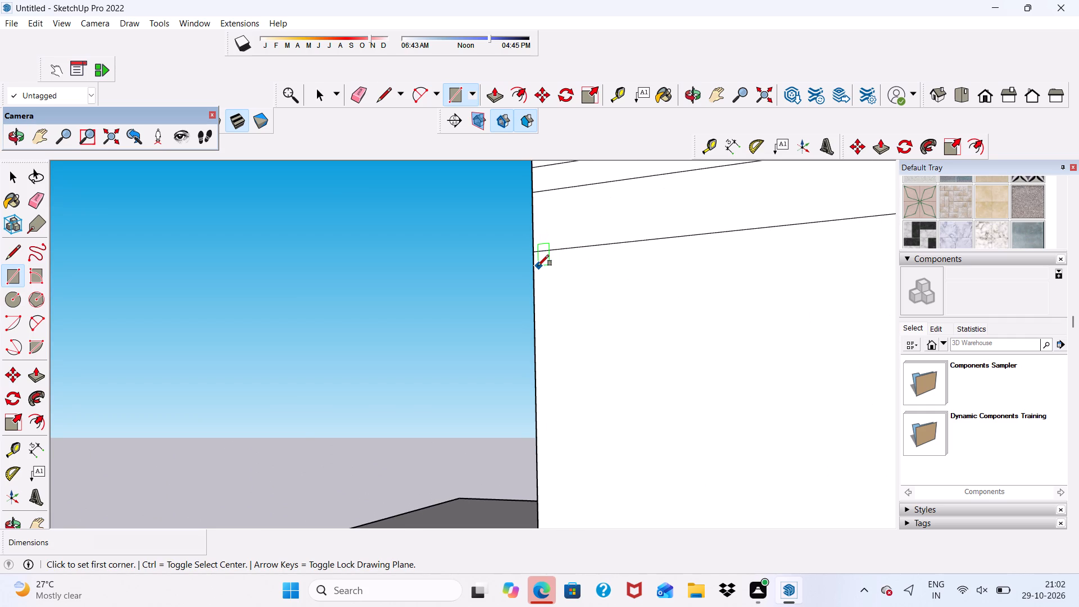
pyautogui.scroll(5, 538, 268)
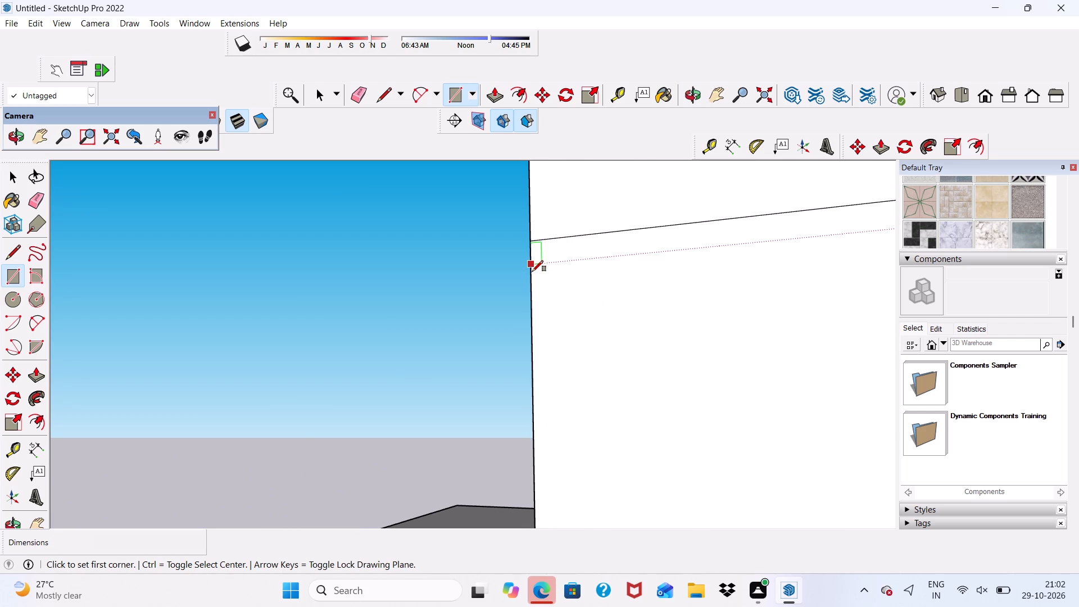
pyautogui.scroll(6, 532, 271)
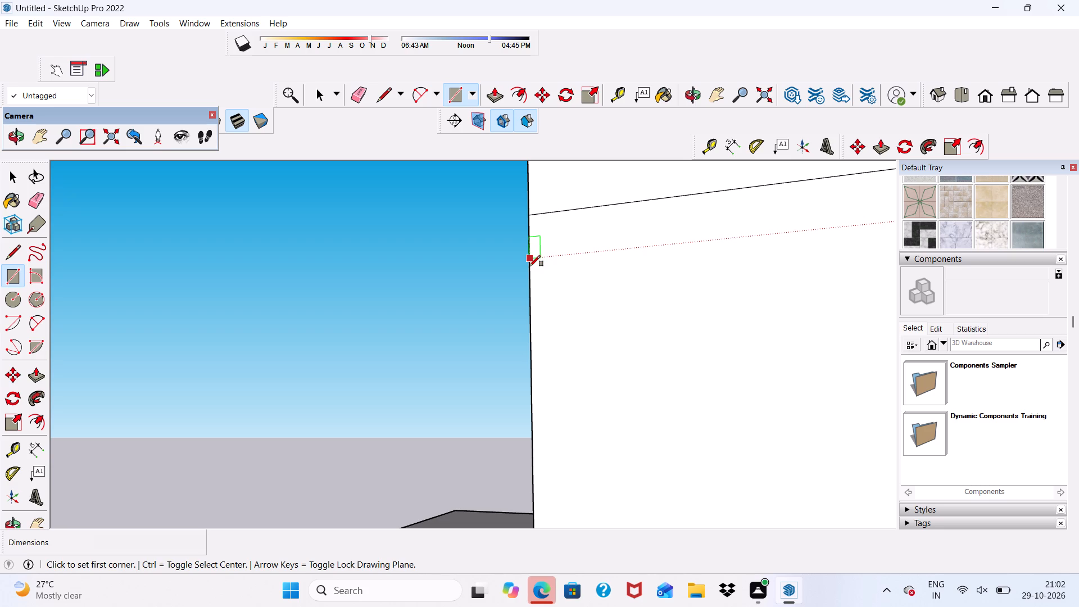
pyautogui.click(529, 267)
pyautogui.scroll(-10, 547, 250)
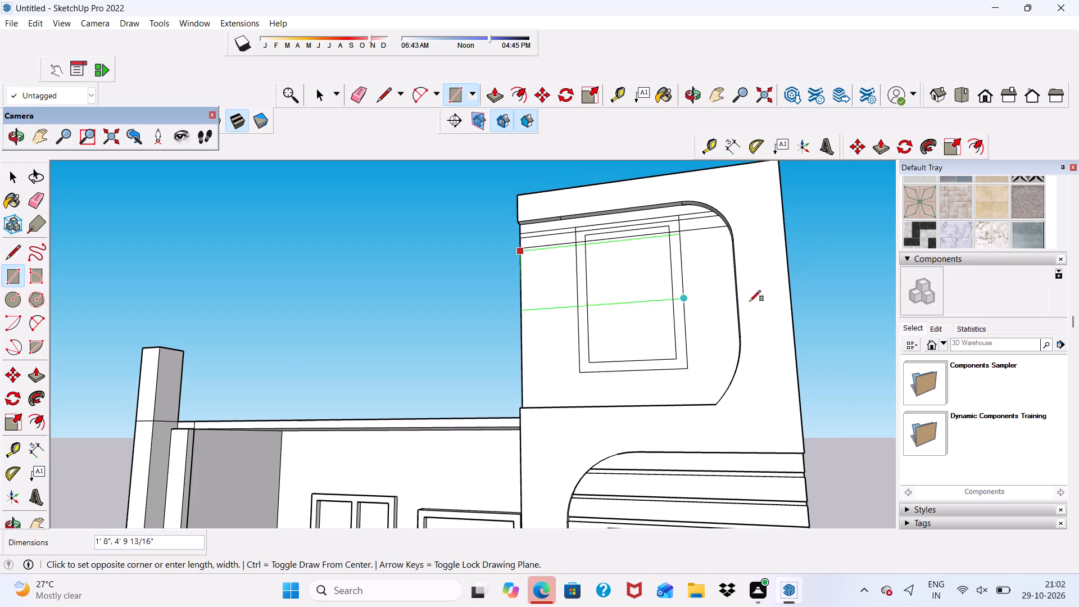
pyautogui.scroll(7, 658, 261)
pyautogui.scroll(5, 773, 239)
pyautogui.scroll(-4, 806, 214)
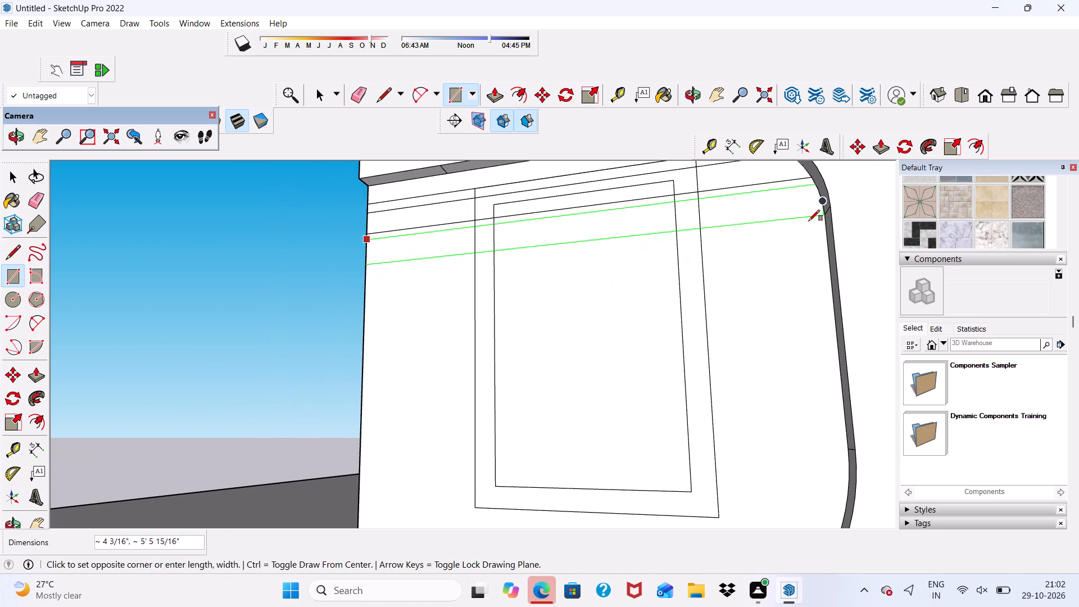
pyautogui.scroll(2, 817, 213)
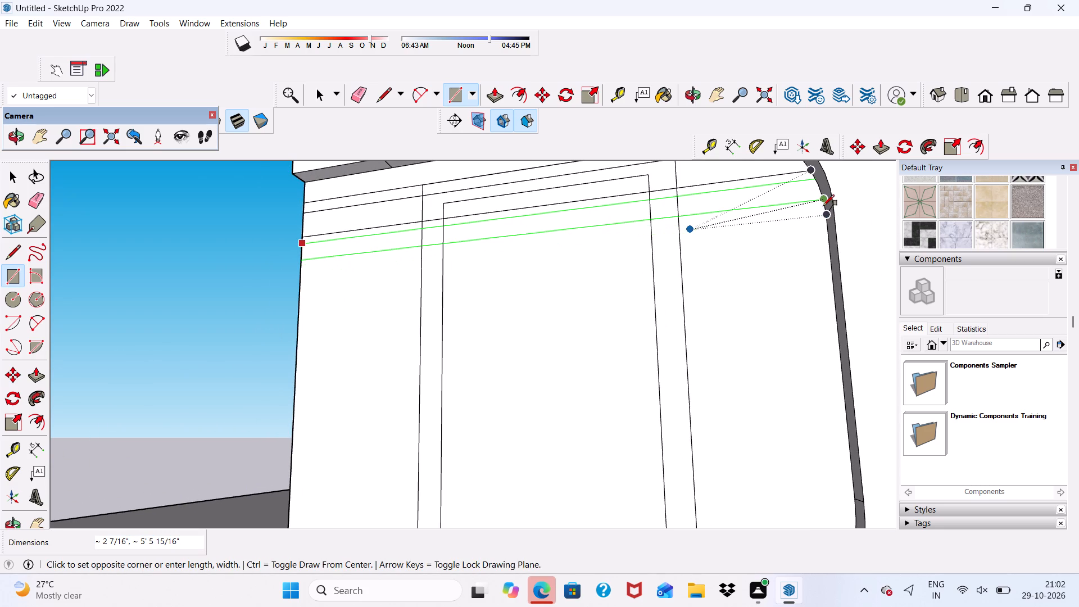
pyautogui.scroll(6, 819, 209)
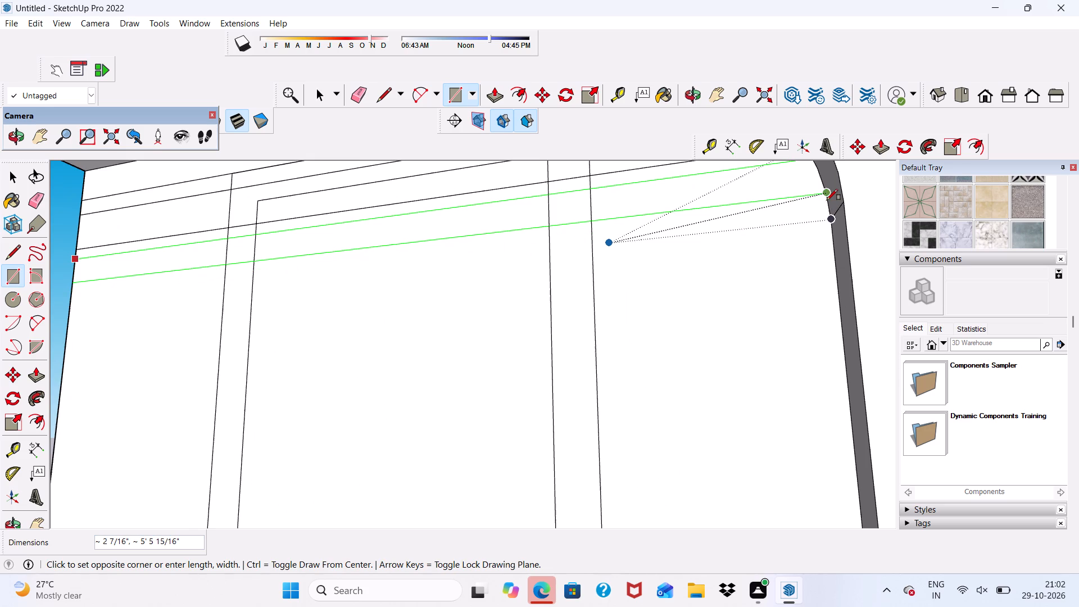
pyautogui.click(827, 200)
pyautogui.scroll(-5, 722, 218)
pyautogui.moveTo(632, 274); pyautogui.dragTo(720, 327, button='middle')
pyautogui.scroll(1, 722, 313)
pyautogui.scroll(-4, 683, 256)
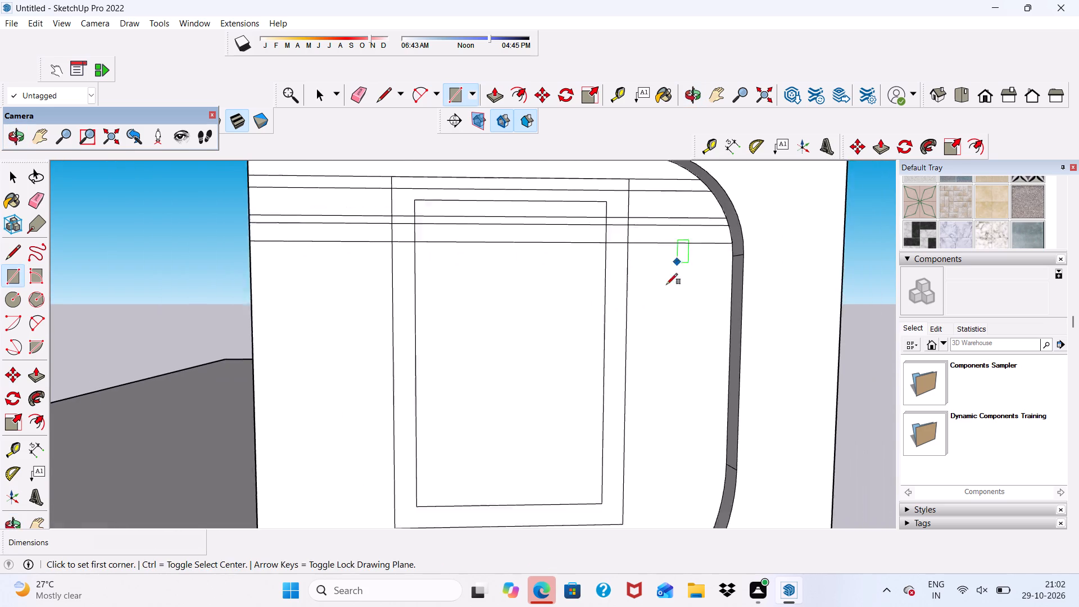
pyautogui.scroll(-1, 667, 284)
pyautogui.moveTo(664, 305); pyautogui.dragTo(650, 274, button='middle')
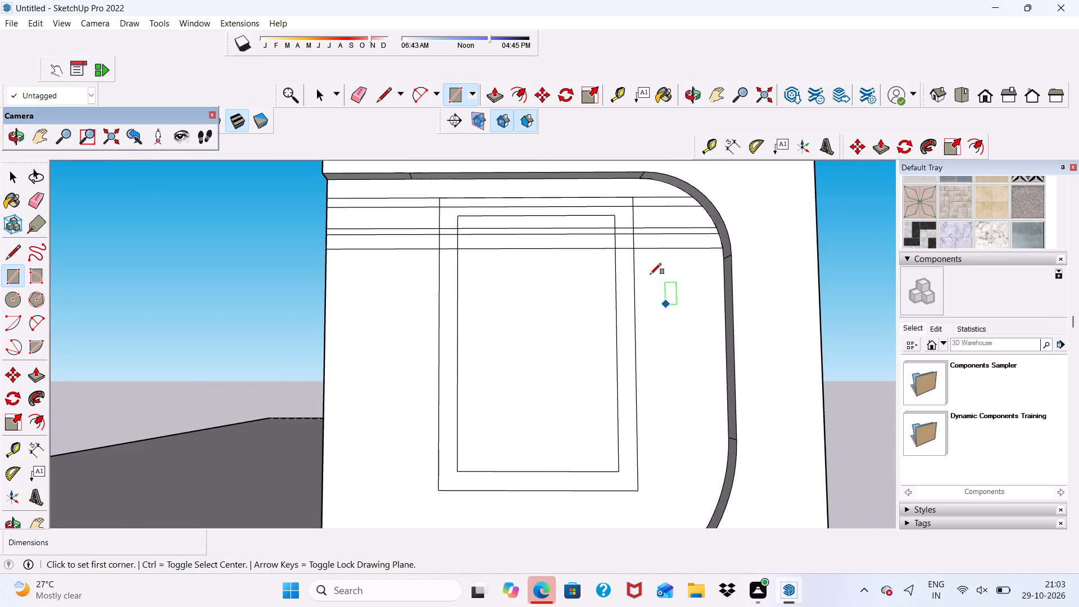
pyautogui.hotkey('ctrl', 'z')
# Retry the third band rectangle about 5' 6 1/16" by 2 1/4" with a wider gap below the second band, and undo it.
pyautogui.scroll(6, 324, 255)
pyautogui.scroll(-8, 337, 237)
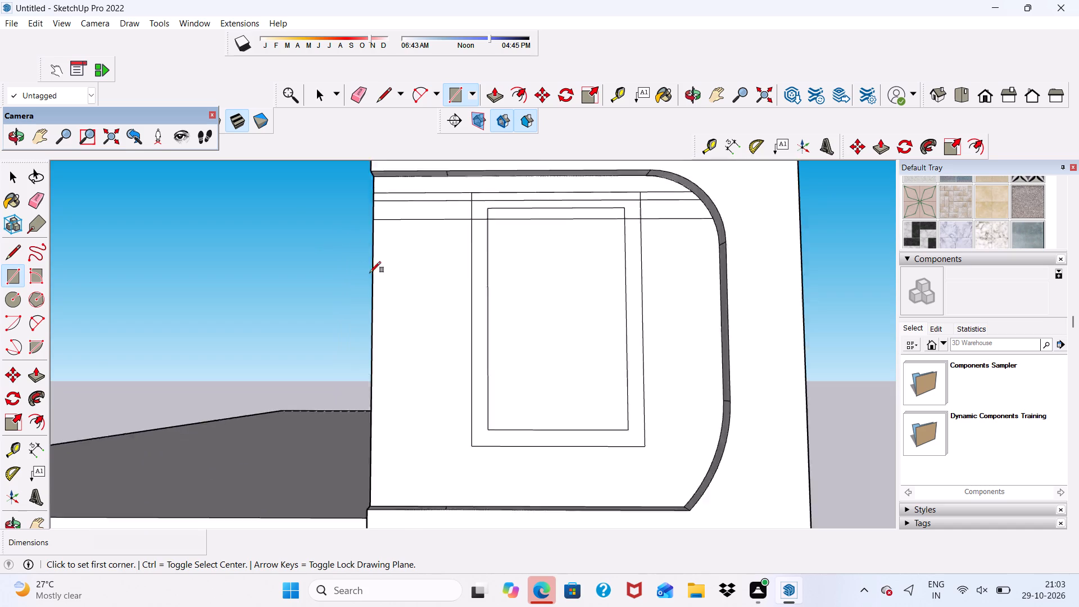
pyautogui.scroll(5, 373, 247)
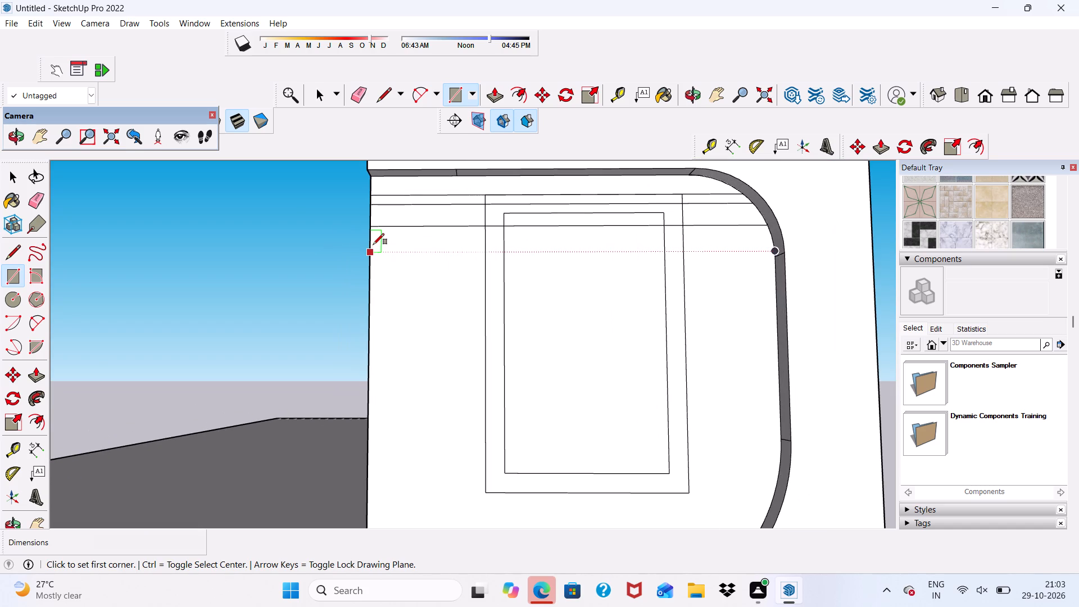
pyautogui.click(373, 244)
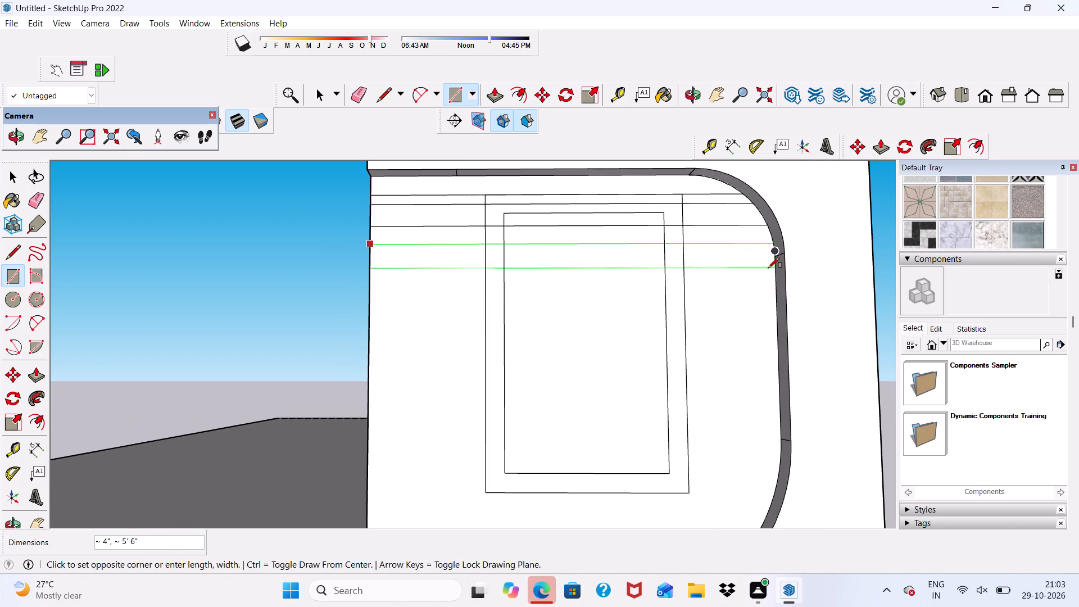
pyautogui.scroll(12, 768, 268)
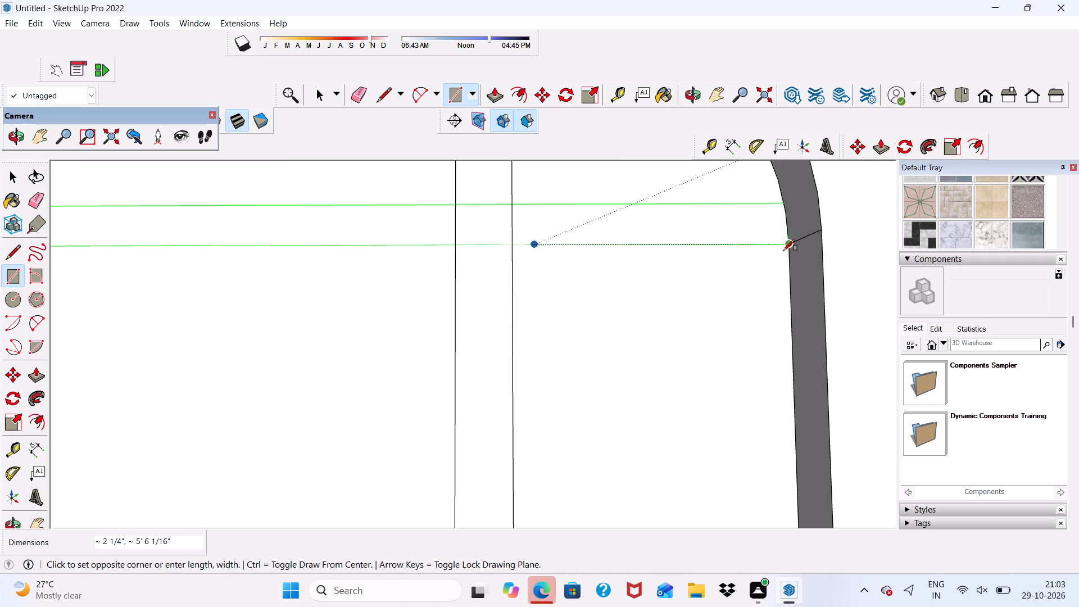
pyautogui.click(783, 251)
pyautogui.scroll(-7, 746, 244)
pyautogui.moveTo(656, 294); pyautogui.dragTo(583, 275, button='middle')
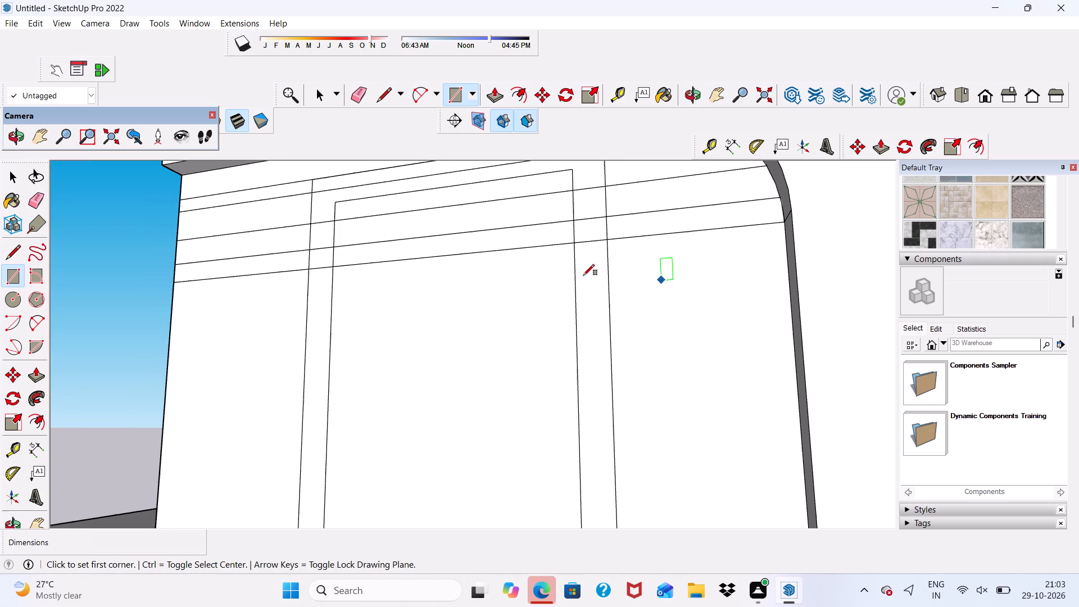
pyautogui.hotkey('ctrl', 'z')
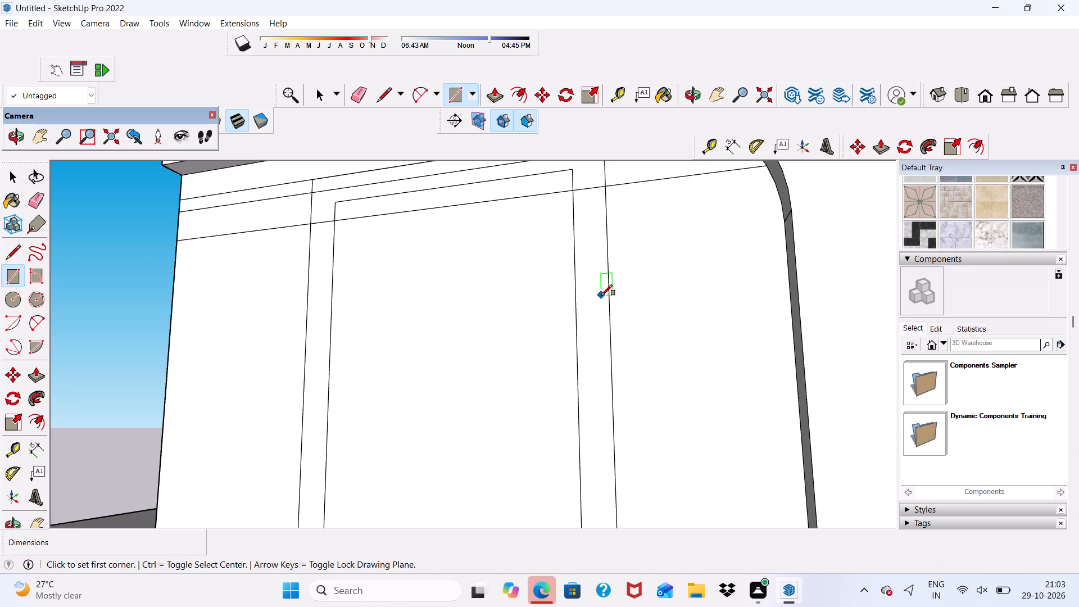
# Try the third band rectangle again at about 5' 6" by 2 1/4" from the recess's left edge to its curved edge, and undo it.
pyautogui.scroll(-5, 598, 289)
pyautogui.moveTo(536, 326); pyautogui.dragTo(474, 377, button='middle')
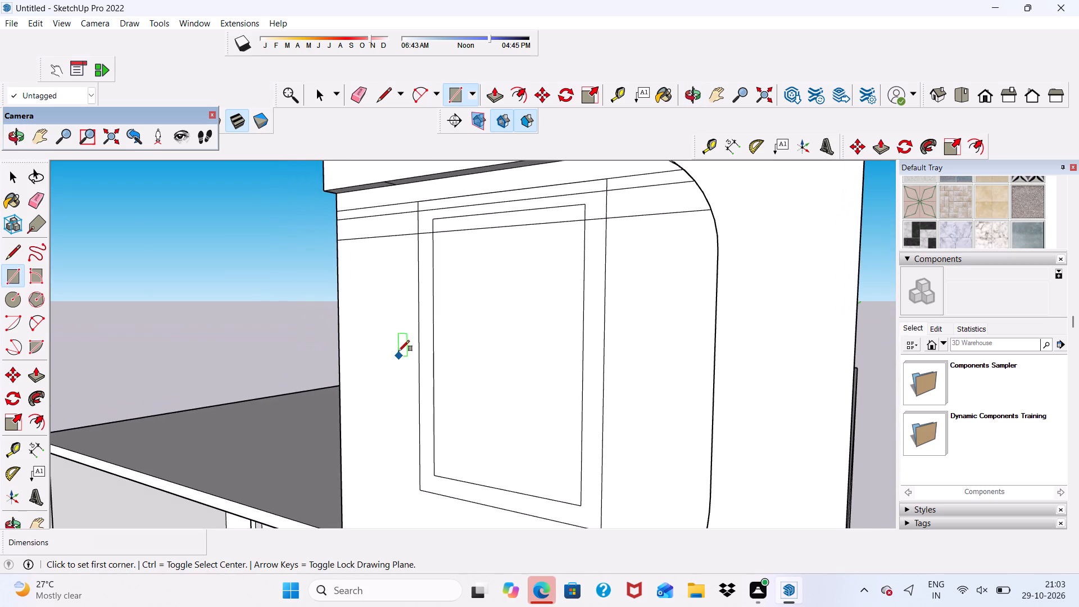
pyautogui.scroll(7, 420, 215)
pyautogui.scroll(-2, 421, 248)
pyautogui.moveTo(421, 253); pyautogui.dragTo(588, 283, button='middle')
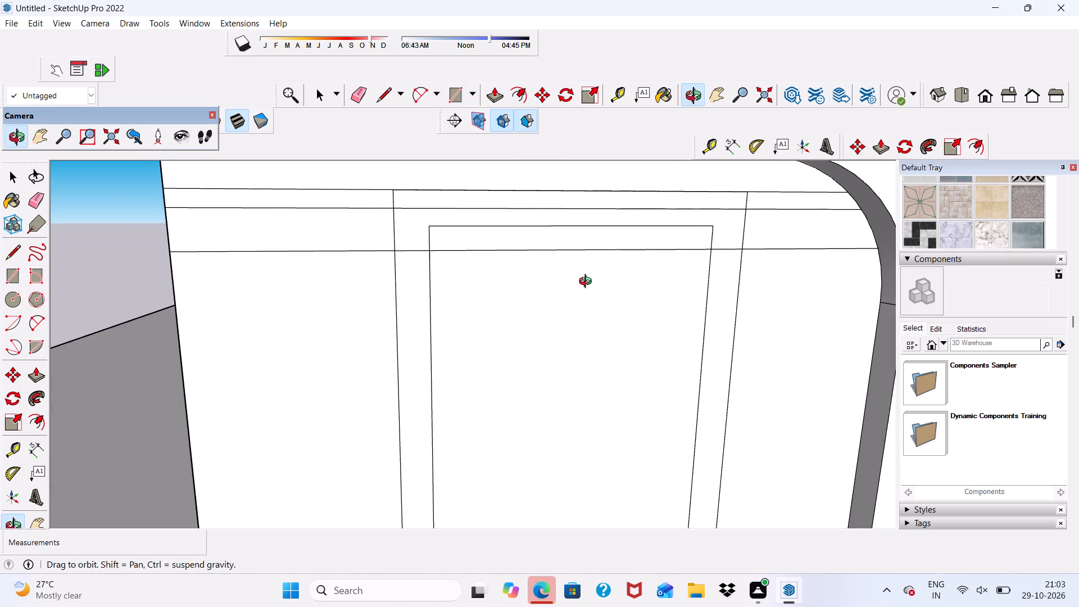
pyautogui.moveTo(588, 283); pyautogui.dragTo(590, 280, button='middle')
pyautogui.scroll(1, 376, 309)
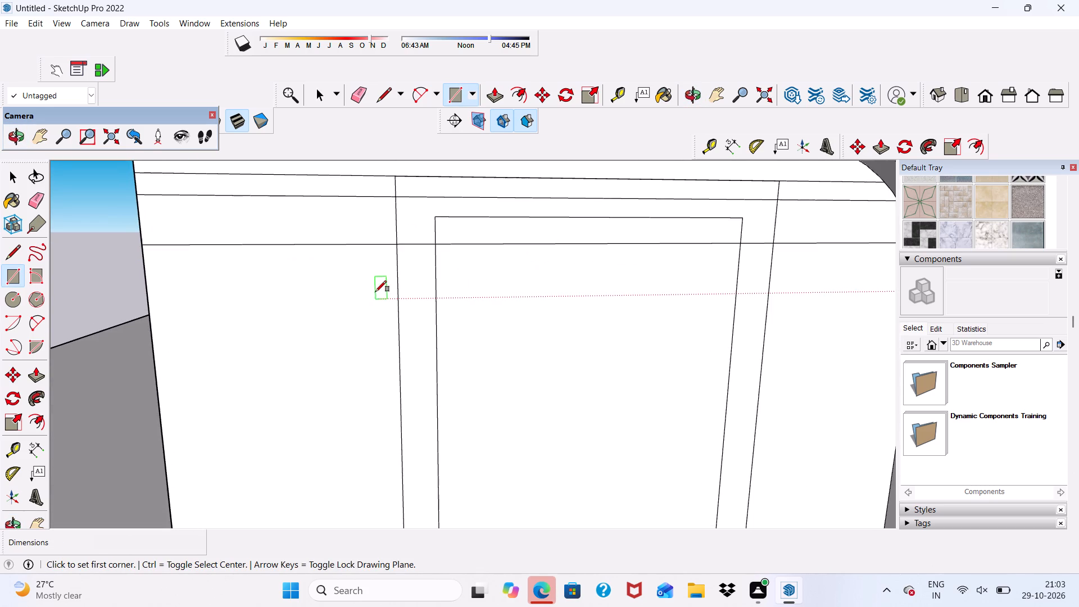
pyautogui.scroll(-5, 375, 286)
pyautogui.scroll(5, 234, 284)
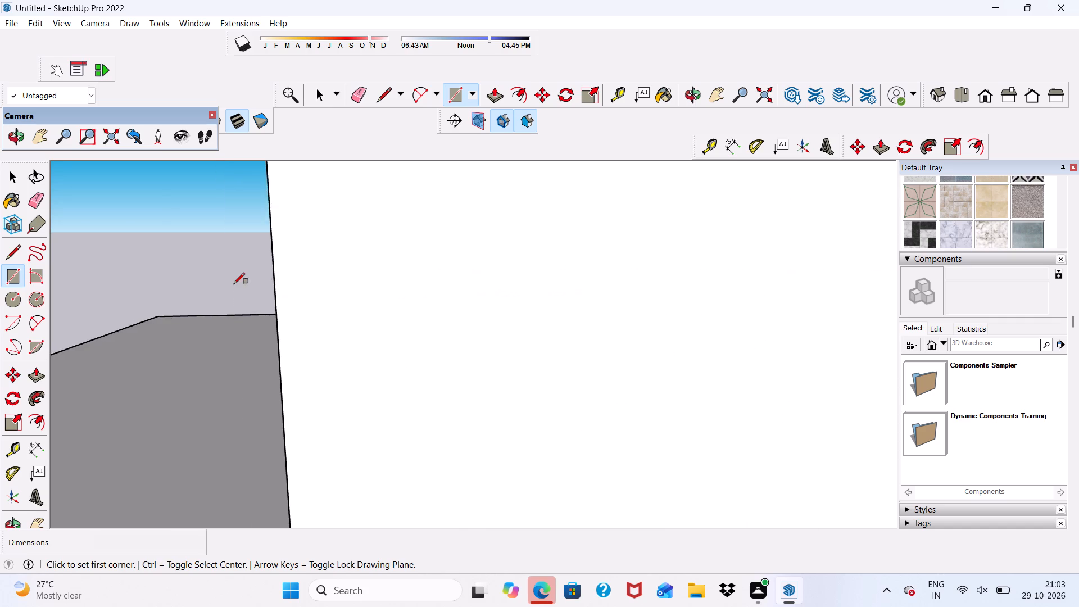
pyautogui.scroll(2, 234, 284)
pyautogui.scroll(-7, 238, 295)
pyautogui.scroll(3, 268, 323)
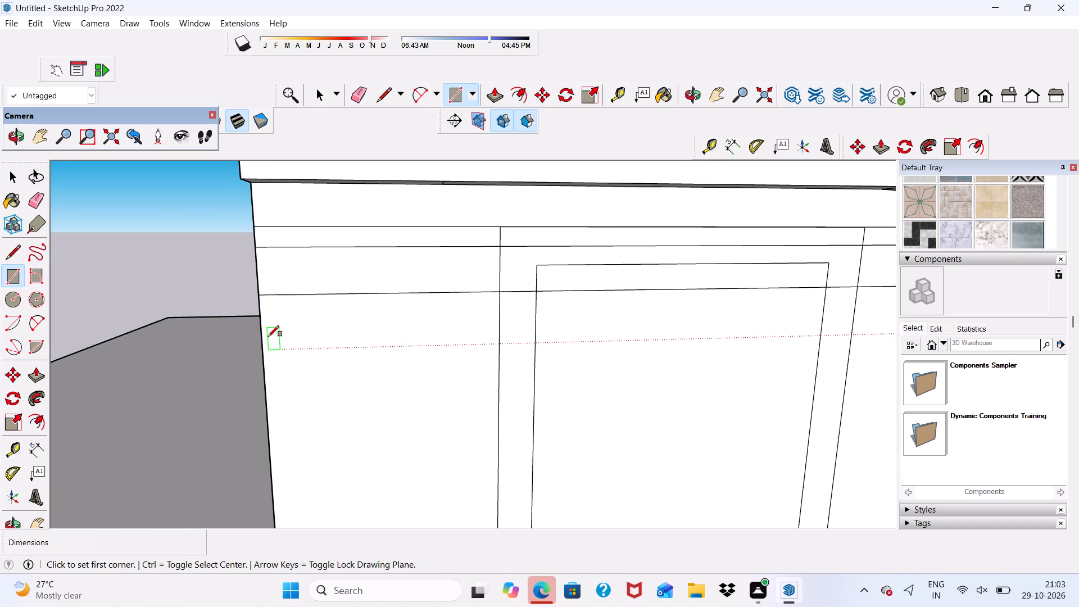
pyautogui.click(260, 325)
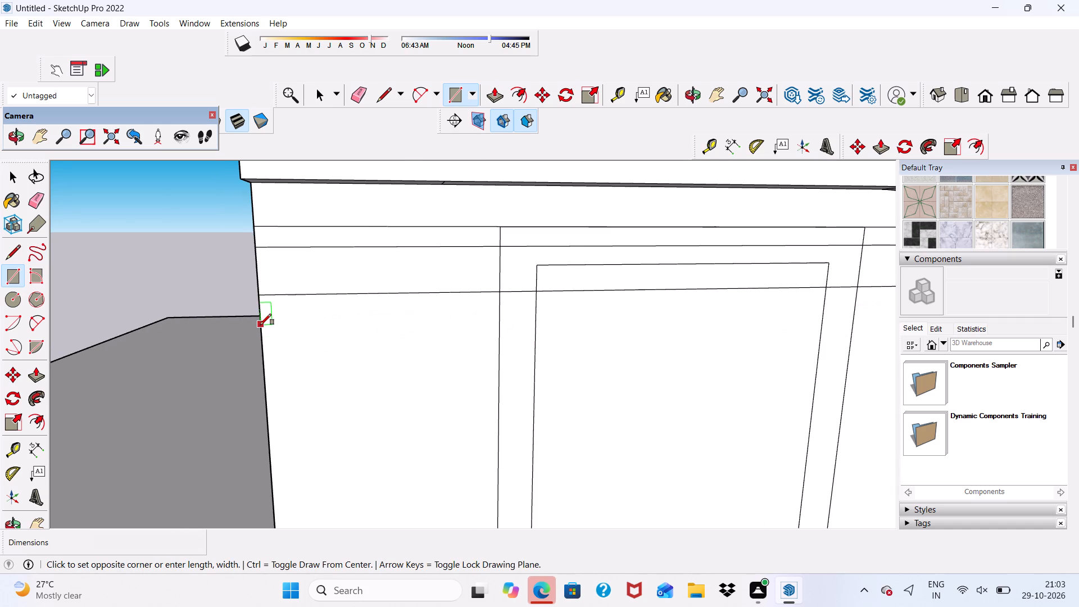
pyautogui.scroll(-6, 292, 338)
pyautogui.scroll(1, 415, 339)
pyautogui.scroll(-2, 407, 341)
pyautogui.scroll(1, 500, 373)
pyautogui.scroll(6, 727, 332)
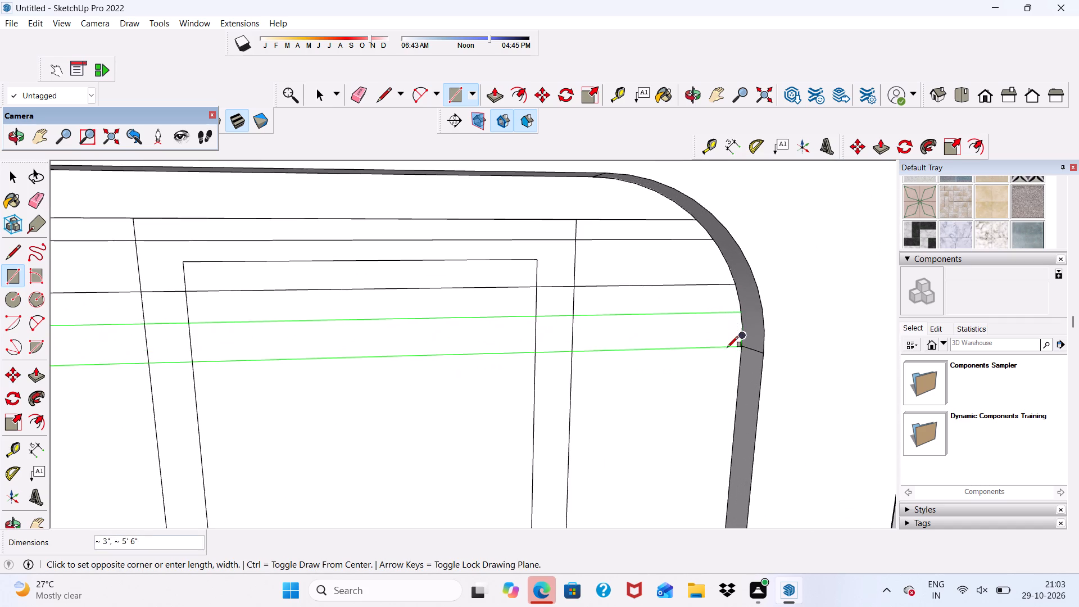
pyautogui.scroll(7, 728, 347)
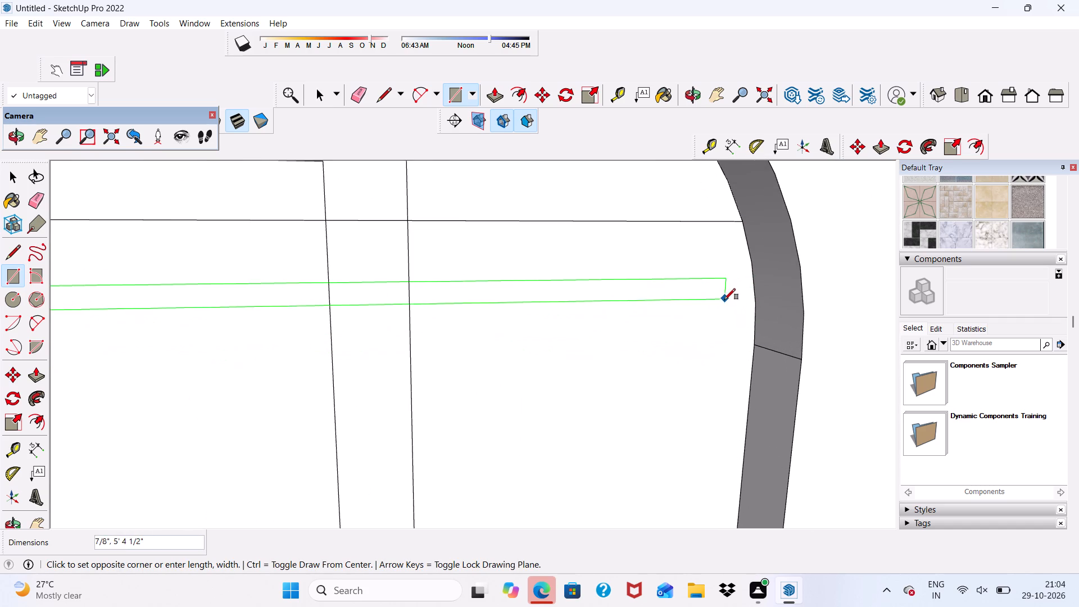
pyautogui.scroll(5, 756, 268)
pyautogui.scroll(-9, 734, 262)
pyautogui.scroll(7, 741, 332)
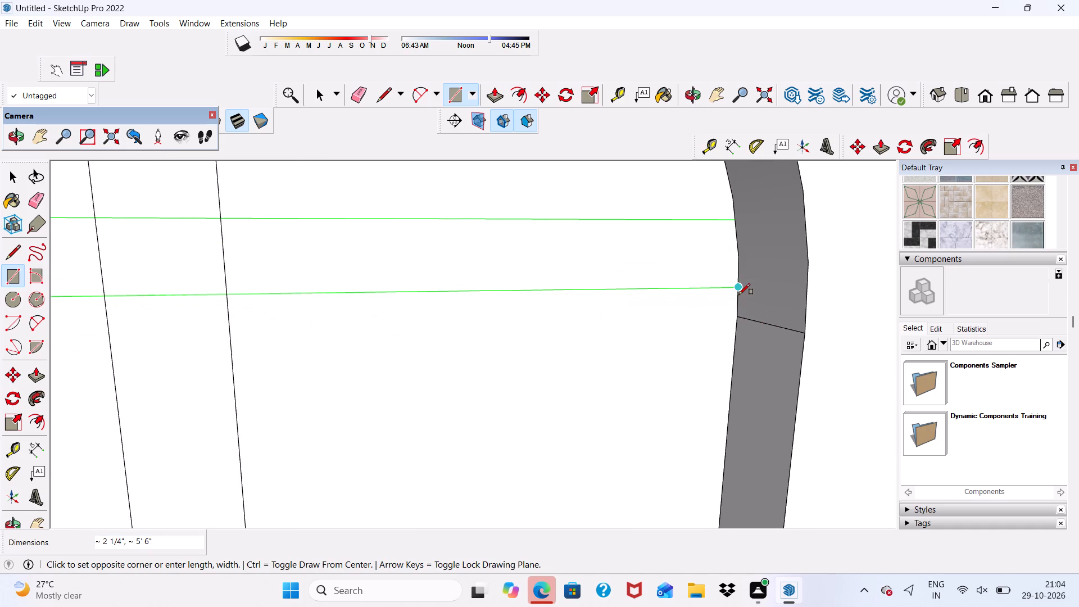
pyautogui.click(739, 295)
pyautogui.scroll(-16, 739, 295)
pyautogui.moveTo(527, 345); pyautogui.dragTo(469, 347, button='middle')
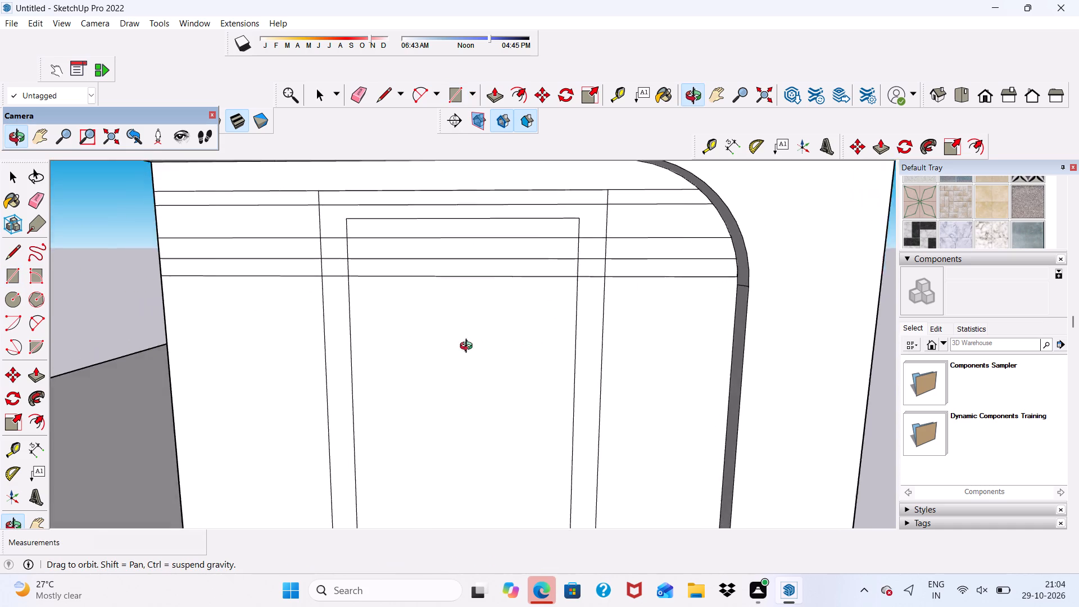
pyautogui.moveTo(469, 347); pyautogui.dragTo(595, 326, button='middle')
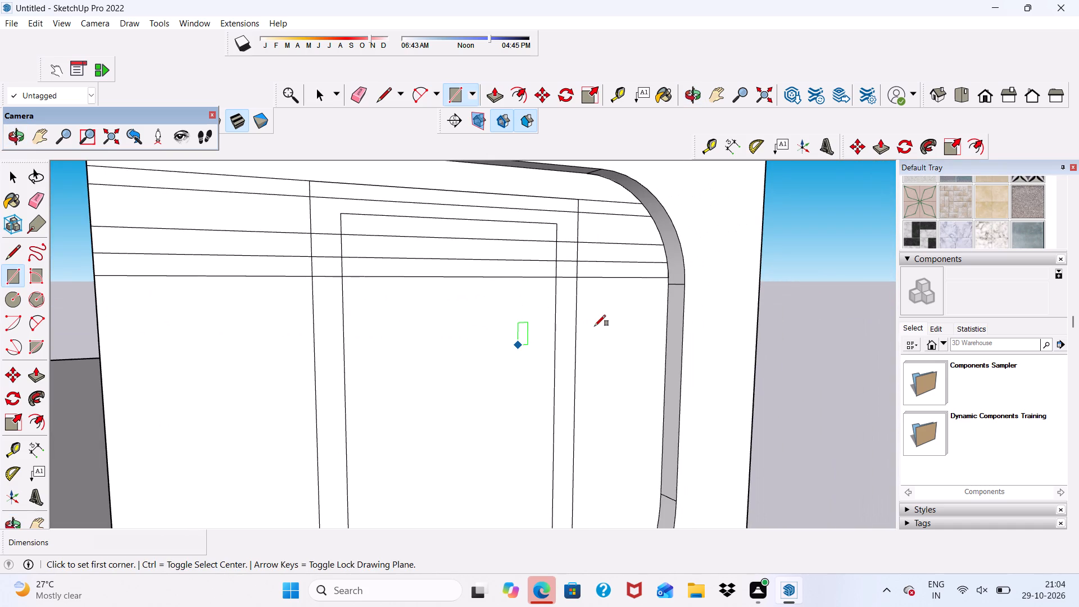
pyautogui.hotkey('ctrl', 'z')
# Draw the third band rectangle about 5' 6" by 2 3/4" from the recess's left edge to the curve's lower end, below the second band.
pyautogui.scroll(2, 595, 326)
pyautogui.scroll(-7, 595, 326)
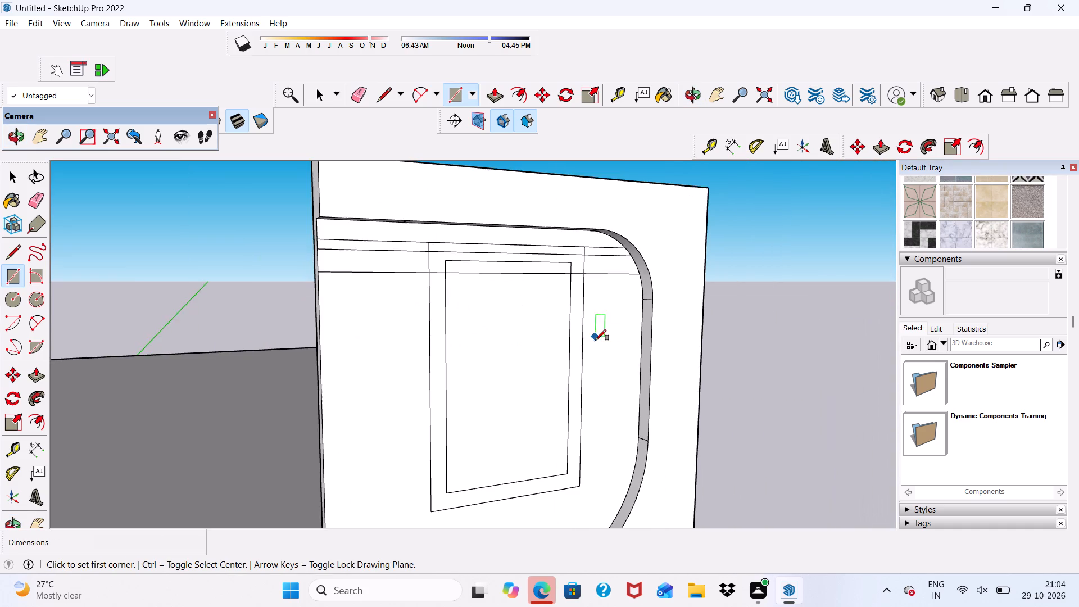
pyautogui.moveTo(559, 345); pyautogui.dragTo(475, 346, button='middle')
pyautogui.scroll(3, 302, 288)
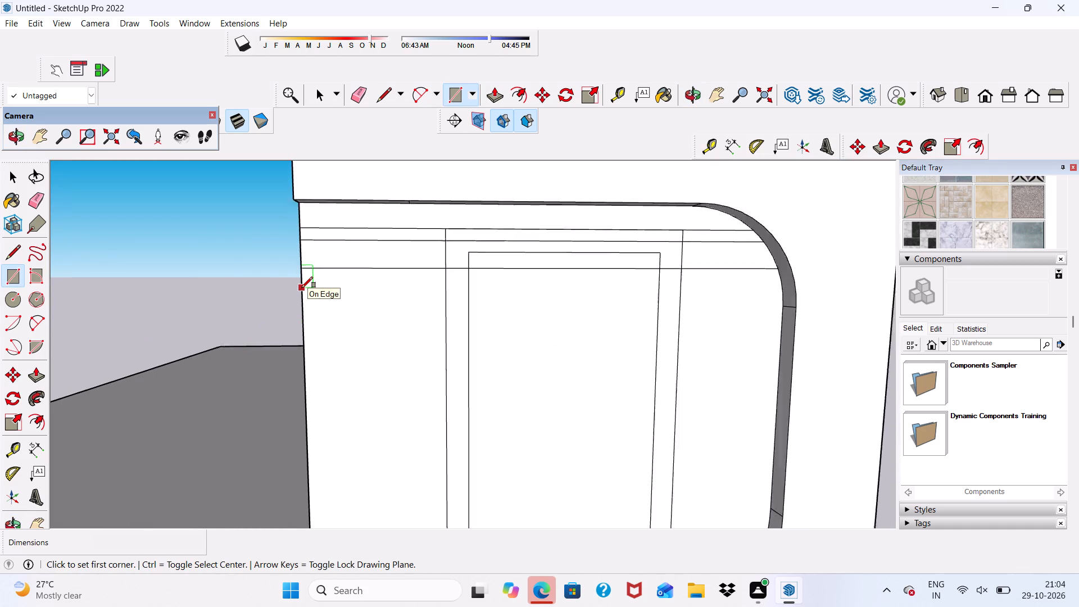
pyautogui.scroll(2, 302, 288)
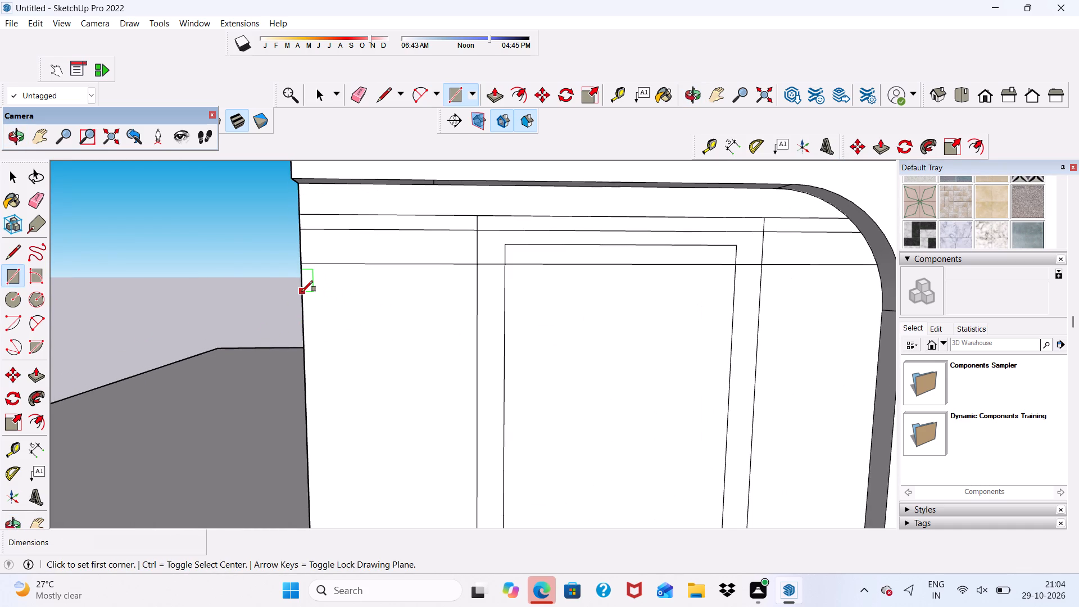
pyautogui.click(302, 292)
pyautogui.scroll(-4, 355, 347)
pyautogui.scroll(1, 623, 362)
pyautogui.scroll(4, 722, 352)
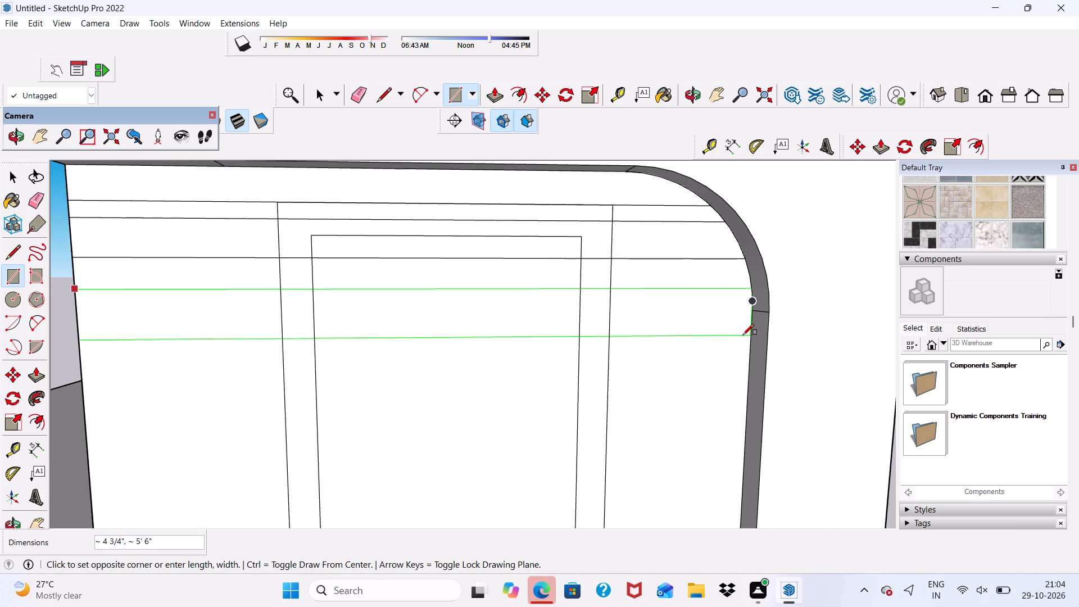
pyautogui.scroll(5, 745, 333)
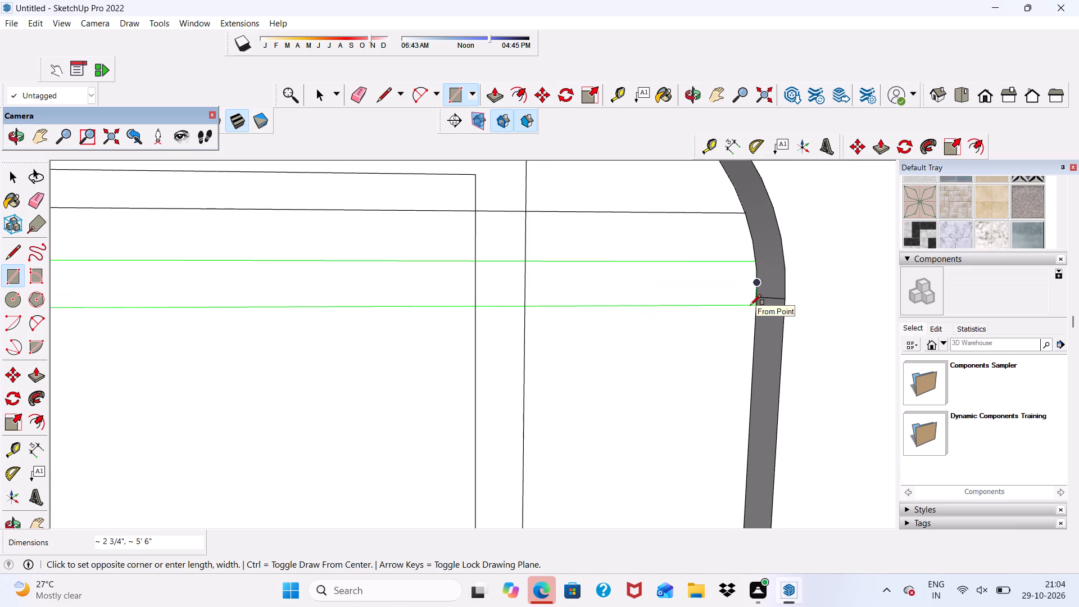
pyautogui.click(750, 305)
pyautogui.scroll(-6, 717, 256)
pyautogui.moveTo(704, 314); pyautogui.dragTo(643, 306, button='middle')
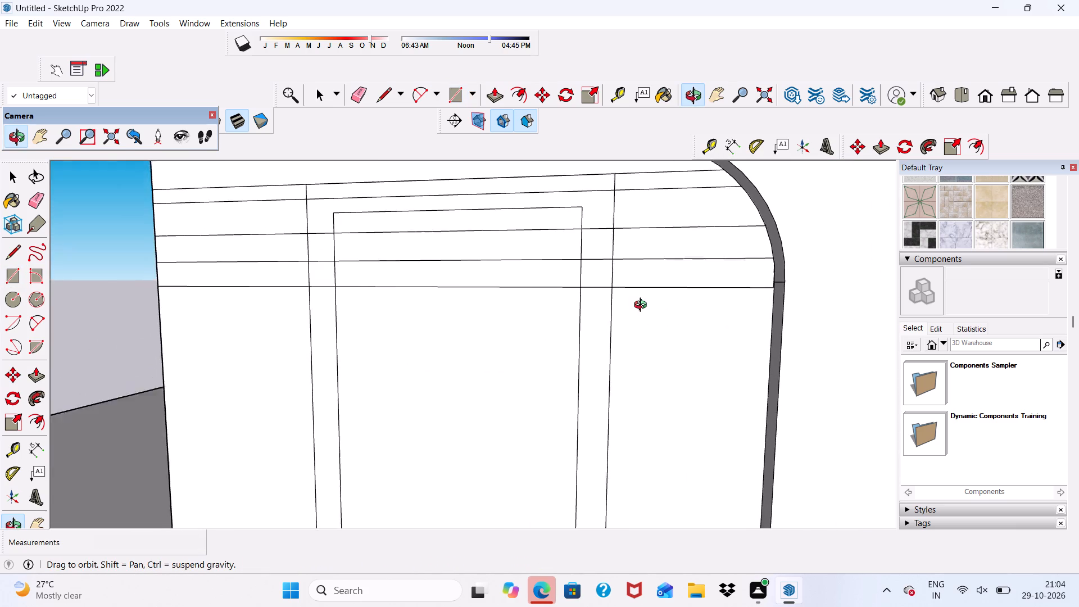
pyautogui.moveTo(643, 306); pyautogui.dragTo(643, 305, button='middle')
pyautogui.scroll(-5, 643, 304)
pyautogui.moveTo(649, 325); pyautogui.dragTo(740, 295, button='middle')
pyautogui.scroll(1, 559, 327)
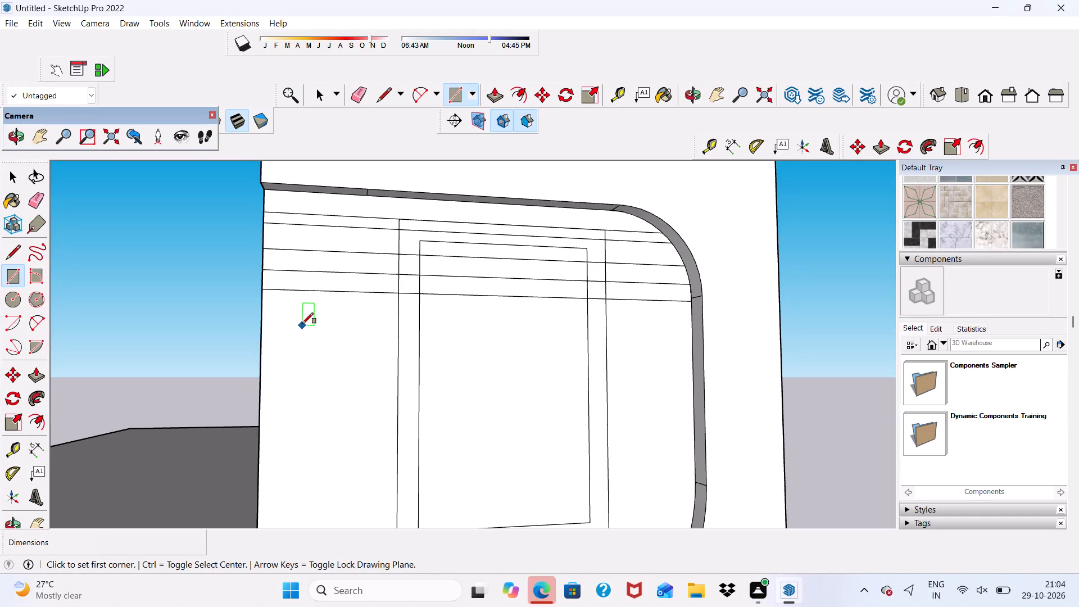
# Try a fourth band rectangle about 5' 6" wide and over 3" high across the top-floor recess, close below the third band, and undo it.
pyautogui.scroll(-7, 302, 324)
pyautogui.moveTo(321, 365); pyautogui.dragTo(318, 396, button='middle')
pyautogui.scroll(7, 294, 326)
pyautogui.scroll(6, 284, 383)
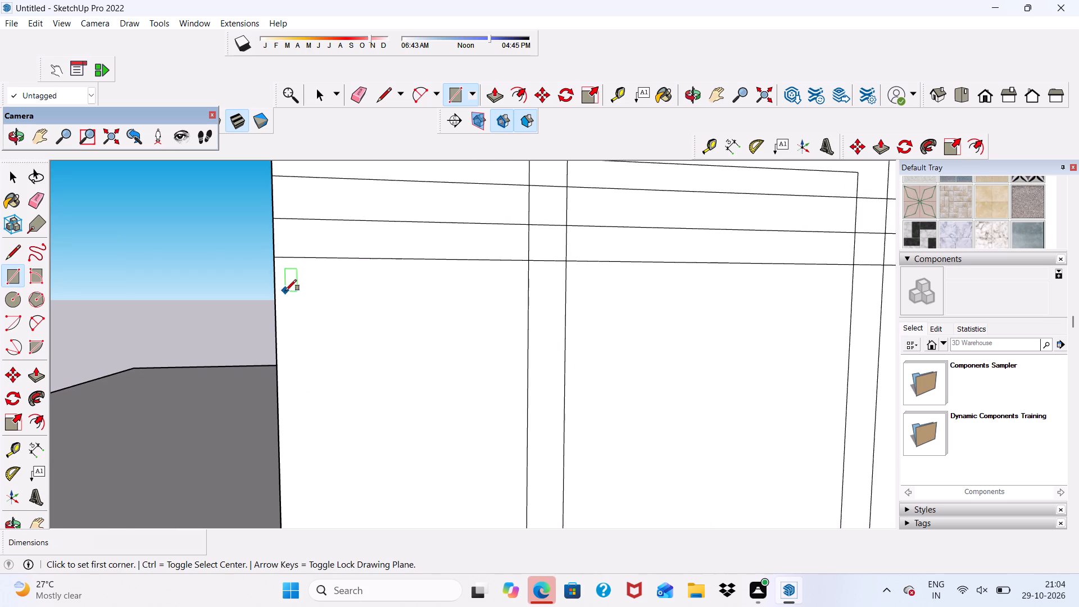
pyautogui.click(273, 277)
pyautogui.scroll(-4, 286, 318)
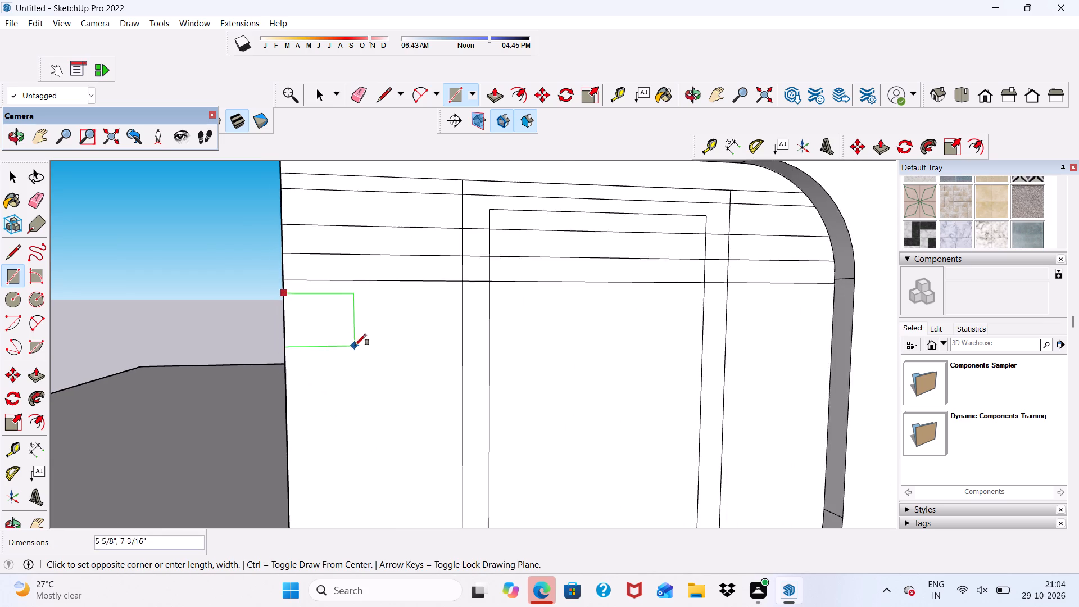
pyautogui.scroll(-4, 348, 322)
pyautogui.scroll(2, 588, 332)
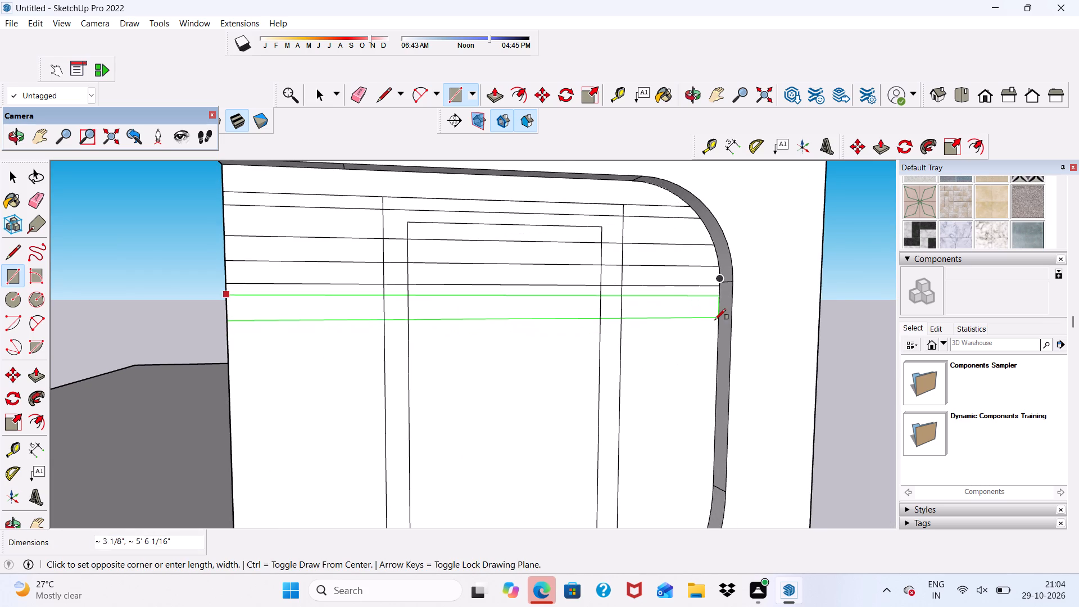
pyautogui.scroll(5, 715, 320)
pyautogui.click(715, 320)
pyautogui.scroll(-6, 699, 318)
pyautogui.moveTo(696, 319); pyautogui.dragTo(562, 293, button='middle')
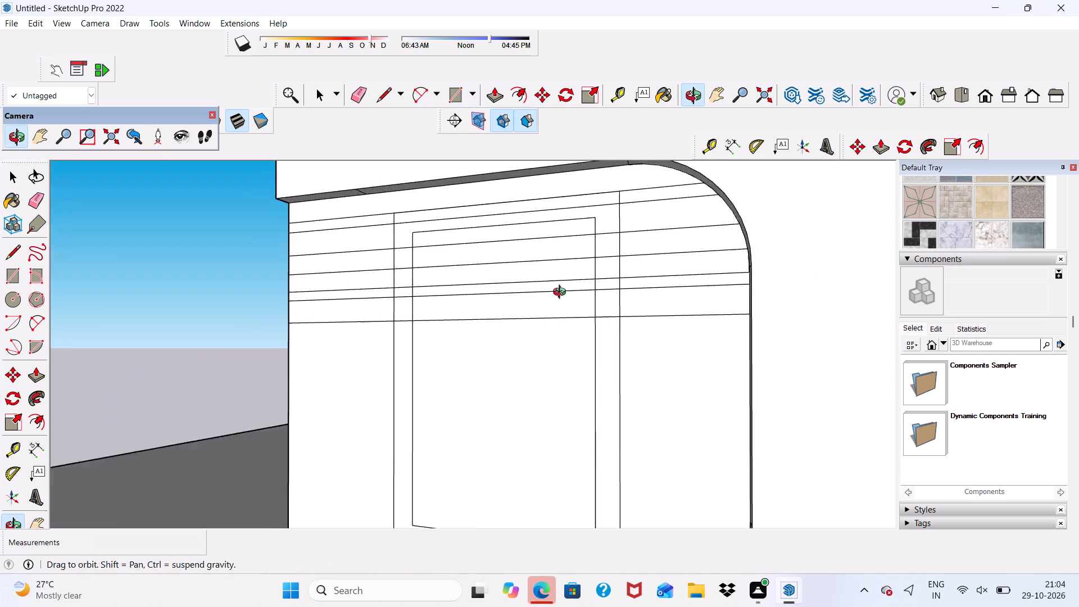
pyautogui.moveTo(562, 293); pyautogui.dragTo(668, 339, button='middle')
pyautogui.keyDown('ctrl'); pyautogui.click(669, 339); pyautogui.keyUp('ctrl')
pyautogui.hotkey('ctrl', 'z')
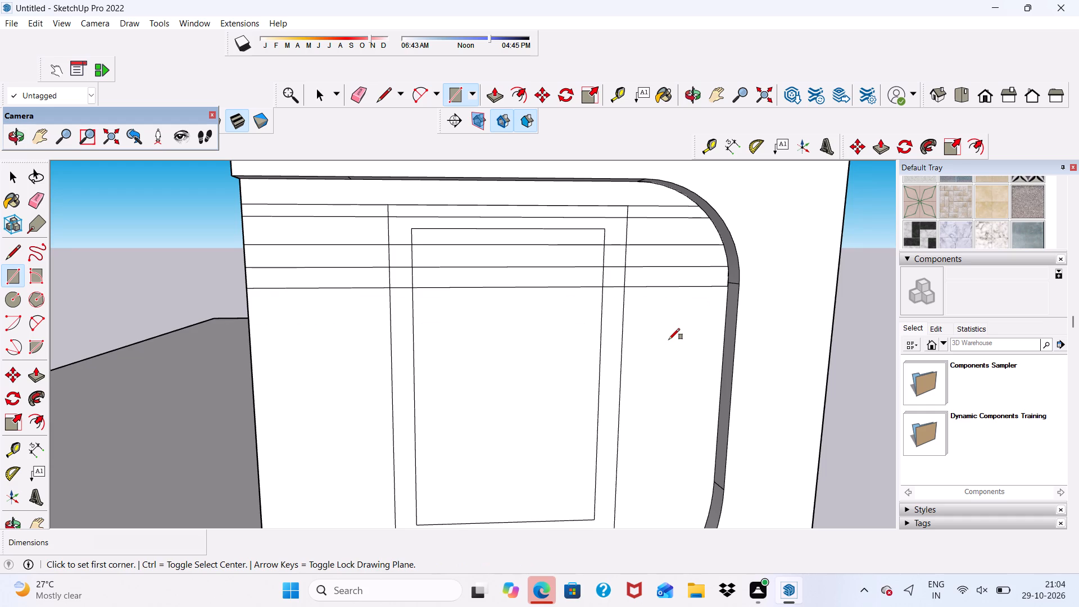
# Draw the fourth band rectangle about 5' 6" wide and over 2" high across the top-floor recess, leaving a gap below the third band.
pyautogui.scroll(-2, 650, 327)
pyautogui.moveTo(531, 284); pyautogui.dragTo(427, 301, button='middle')
pyautogui.scroll(7, 387, 321)
pyautogui.moveTo(543, 329); pyautogui.dragTo(627, 280, button='middle')
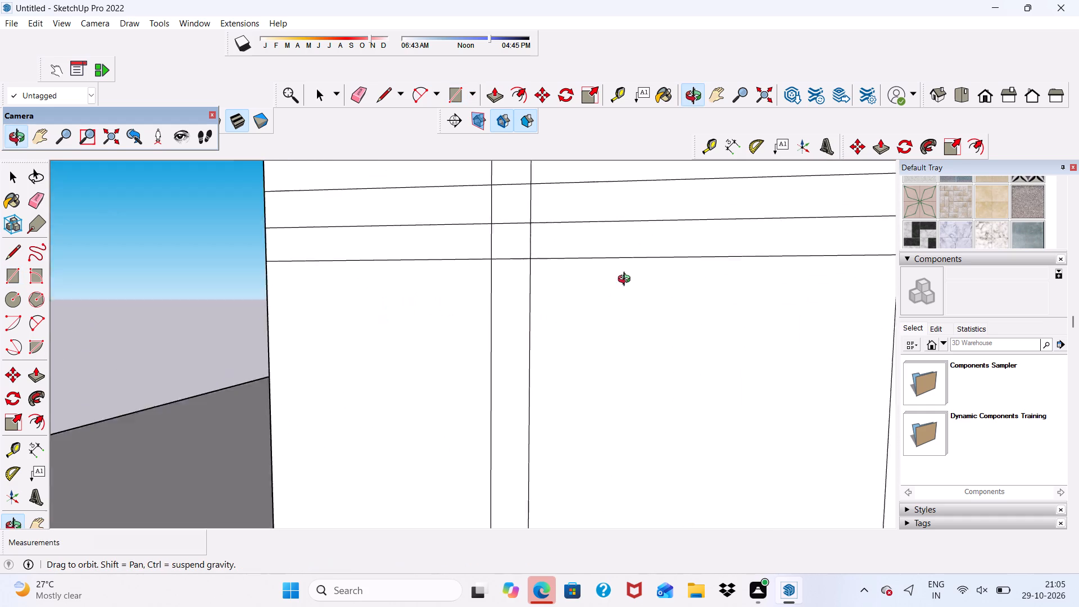
pyautogui.moveTo(627, 280); pyautogui.dragTo(644, 279, button='middle')
pyautogui.scroll(4, 240, 271)
pyautogui.scroll(-6, 285, 314)
pyautogui.scroll(7, 334, 352)
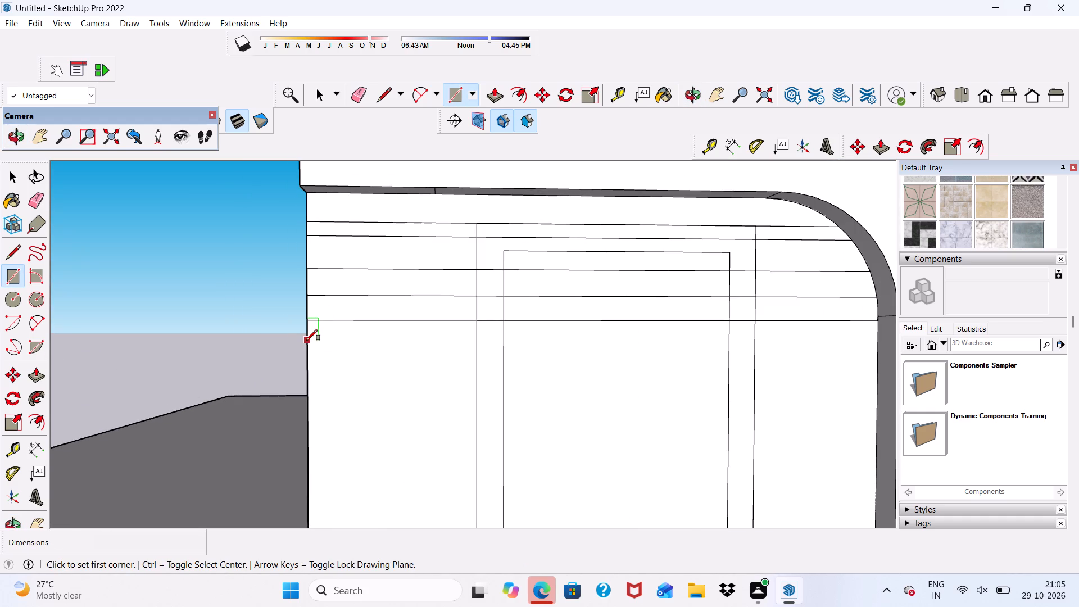
pyautogui.click(306, 341)
pyautogui.scroll(-7, 306, 339)
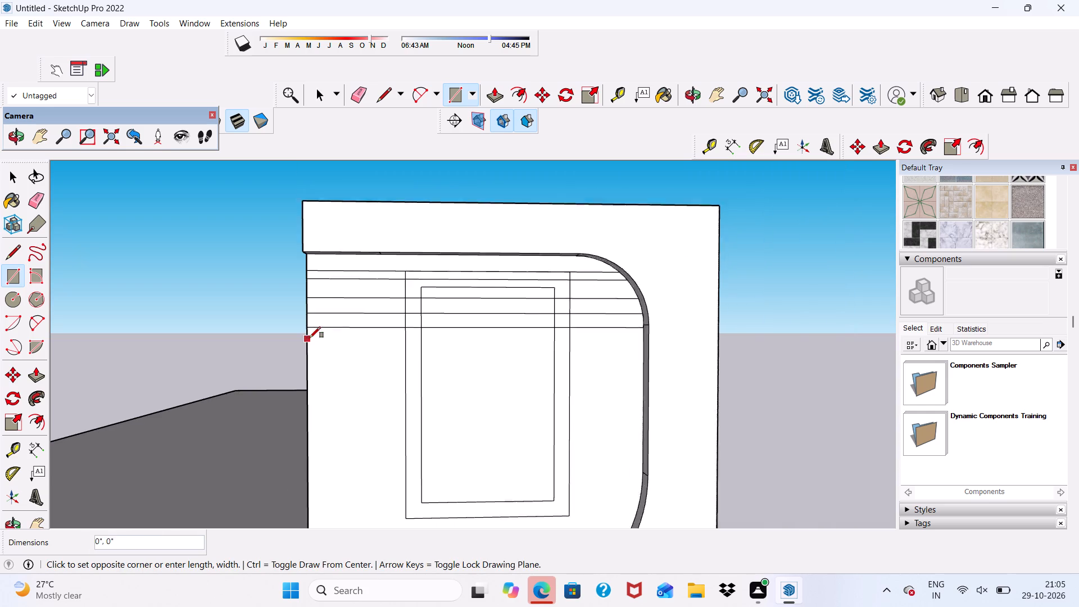
pyautogui.scroll(13, 593, 361)
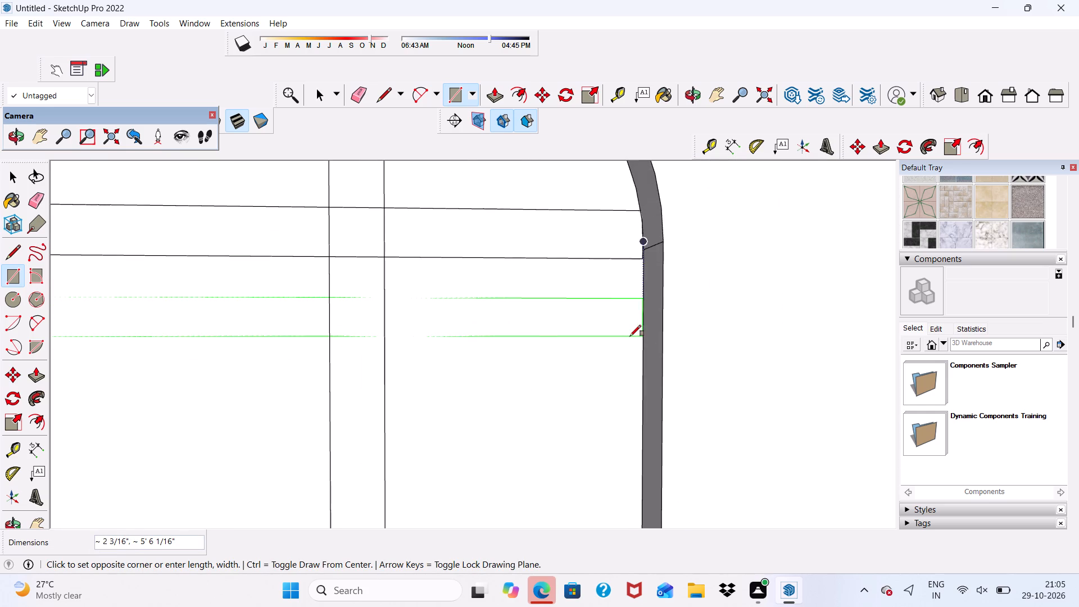
pyautogui.click(637, 345)
pyautogui.scroll(-8, 625, 282)
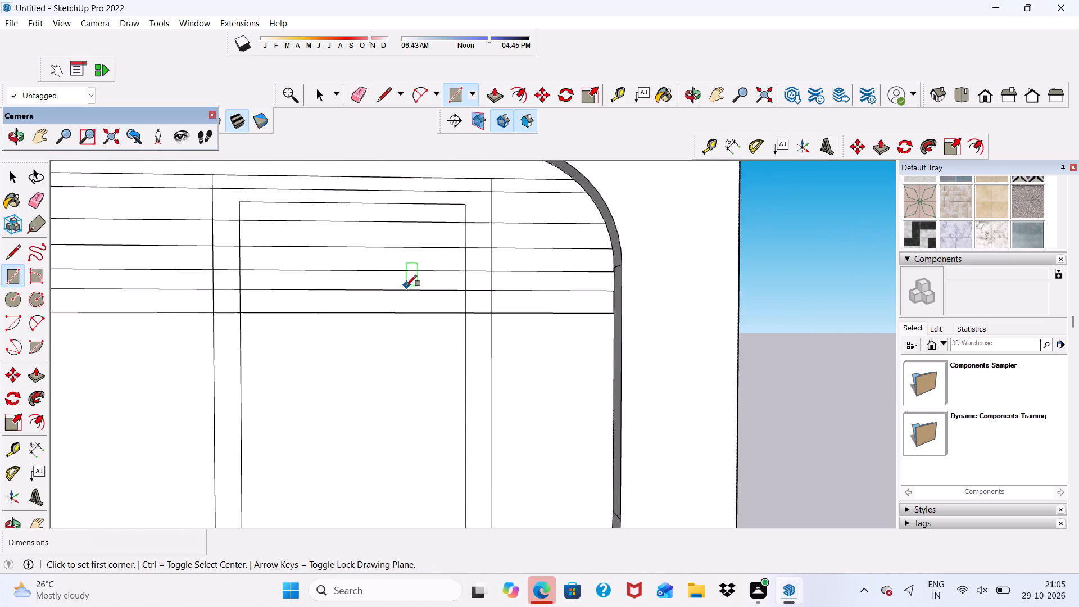
# Draw the fifth band rectangle about 5' 6" by 2 5/8" across the recess, with a narrow gap below the fourth band.
pyautogui.moveTo(406, 286); pyautogui.dragTo(294, 307, button='middle')
pyautogui.scroll(-6, 339, 227)
pyautogui.moveTo(440, 291); pyautogui.dragTo(607, 264, button='middle')
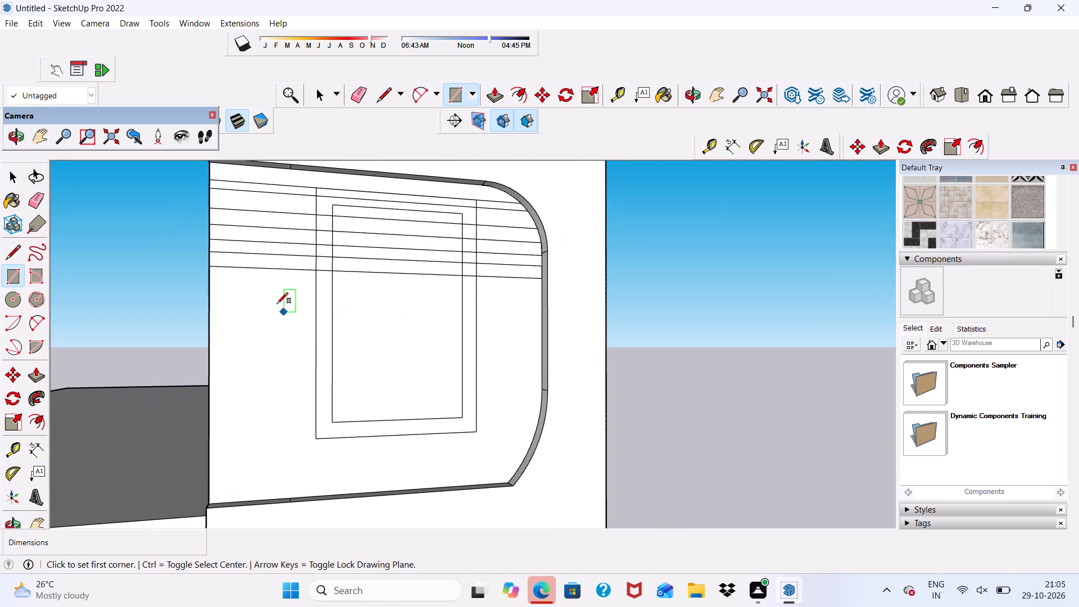
pyautogui.scroll(6, 255, 276)
pyautogui.scroll(5, 176, 284)
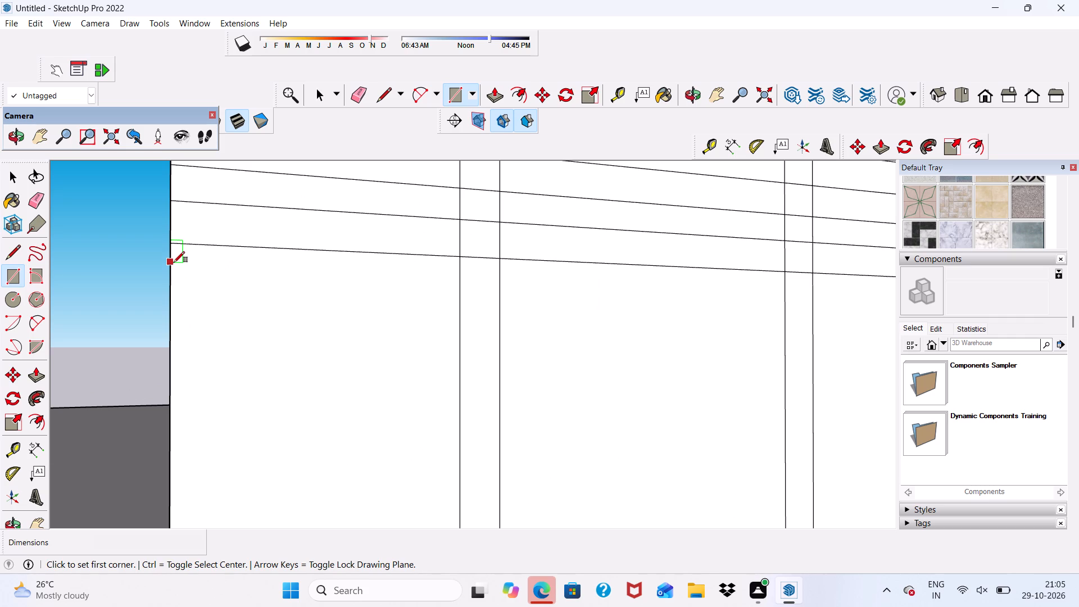
pyautogui.click(174, 262)
pyautogui.scroll(-5, 226, 294)
pyautogui.scroll(3, 758, 339)
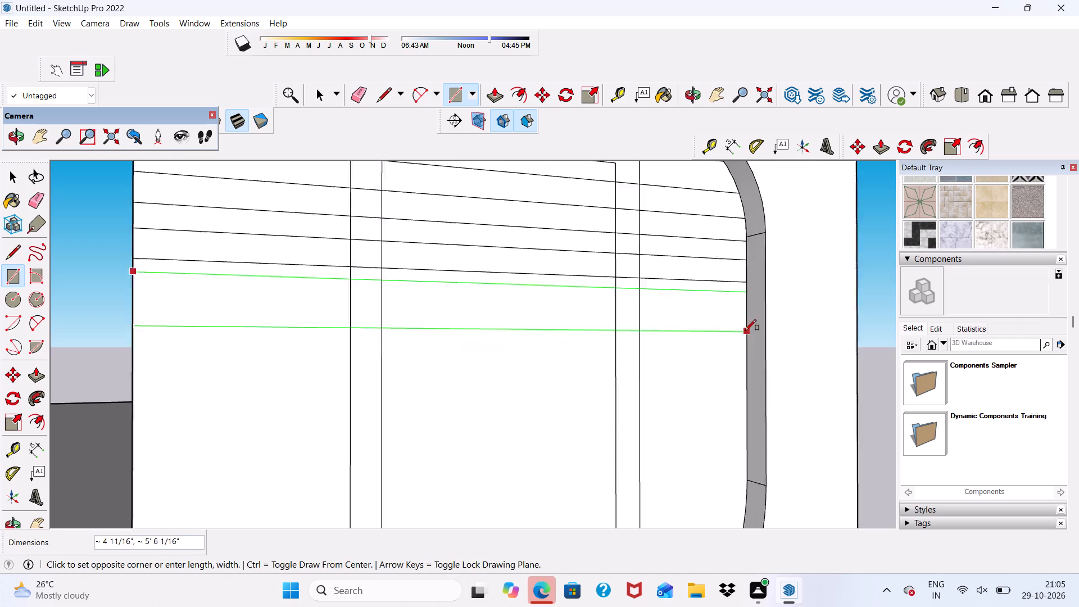
pyautogui.scroll(3, 745, 330)
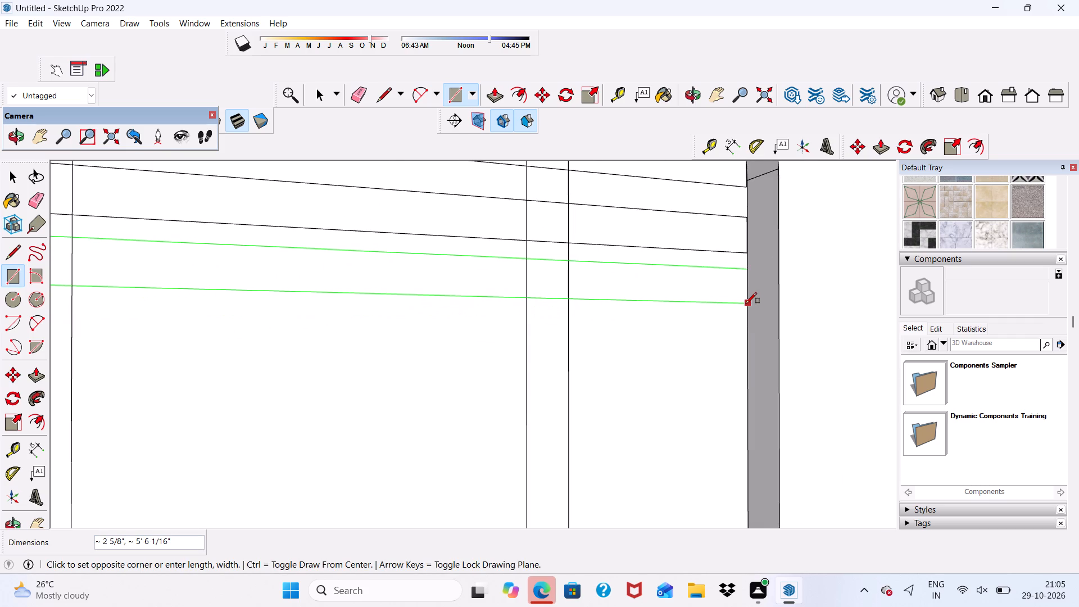
pyautogui.click(745, 304)
pyautogui.scroll(-6, 412, 235)
# Draw the sixth band rectangle about 5' 6" by 2 9/16" across the recess, with a narrow gap below the fifth band.
pyautogui.moveTo(401, 358); pyautogui.dragTo(299, 359, button='middle')
pyautogui.scroll(1, 325, 316)
pyautogui.scroll(-6, 418, 244)
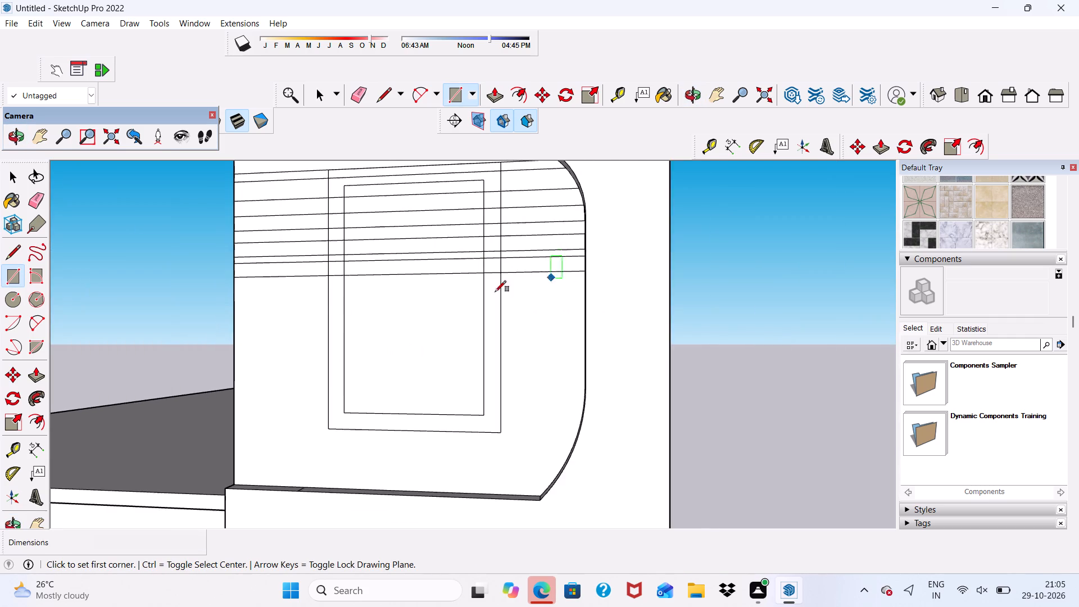
pyautogui.scroll(1, 283, 300)
pyautogui.scroll(5, 233, 286)
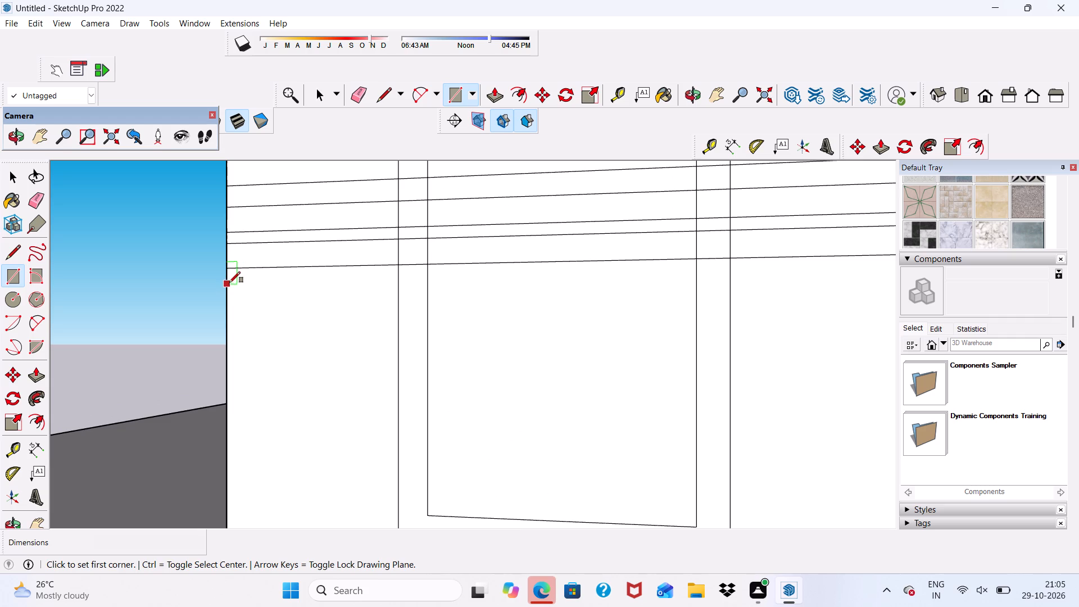
pyautogui.click(229, 280)
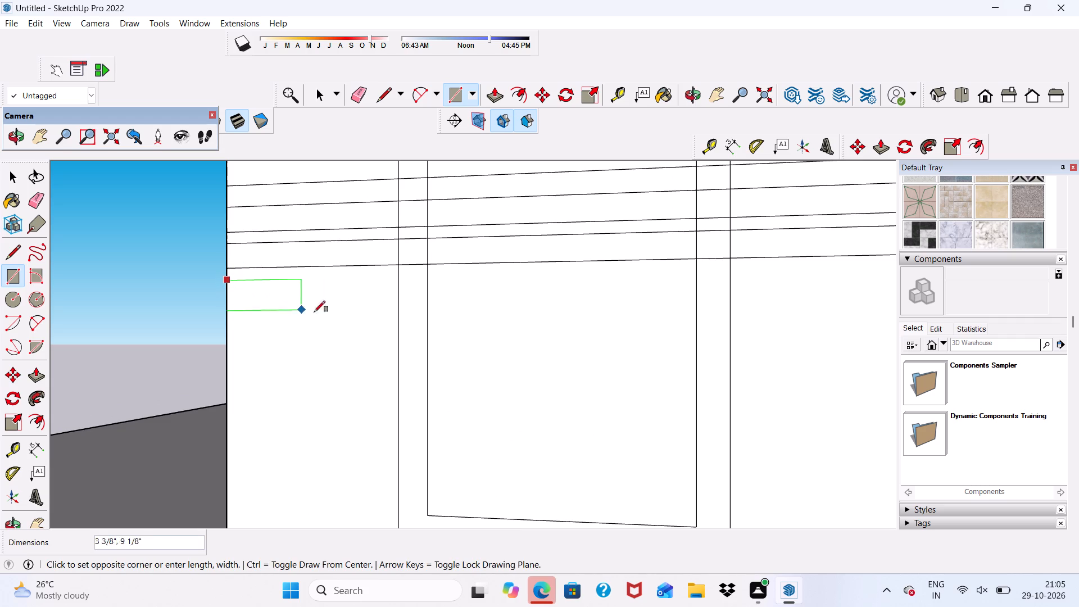
pyautogui.scroll(-5, 395, 305)
pyautogui.scroll(6, 650, 305)
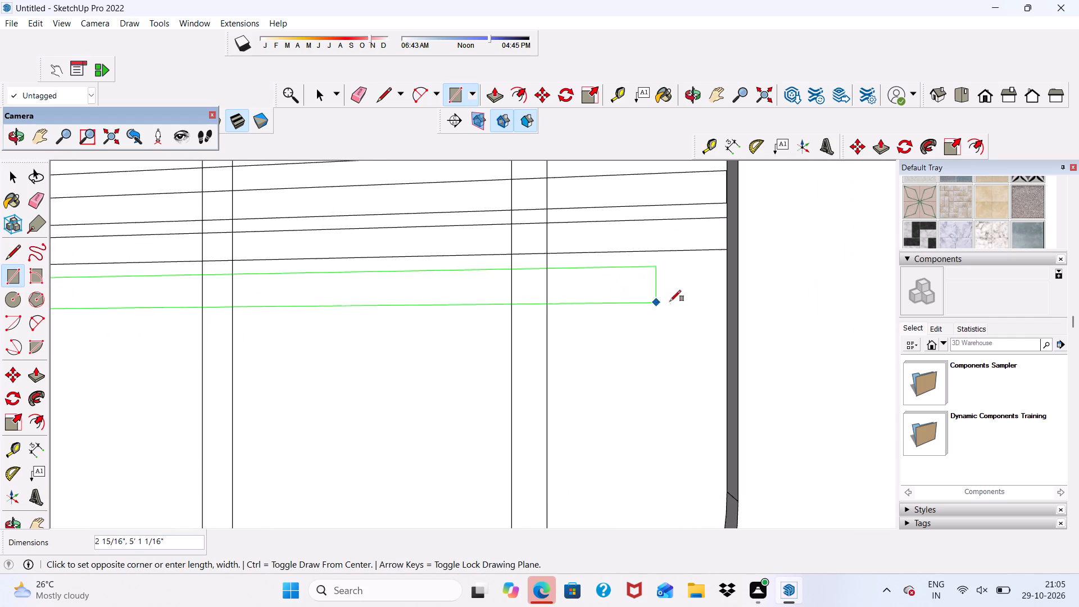
pyautogui.scroll(5, 688, 302)
pyautogui.click(729, 296)
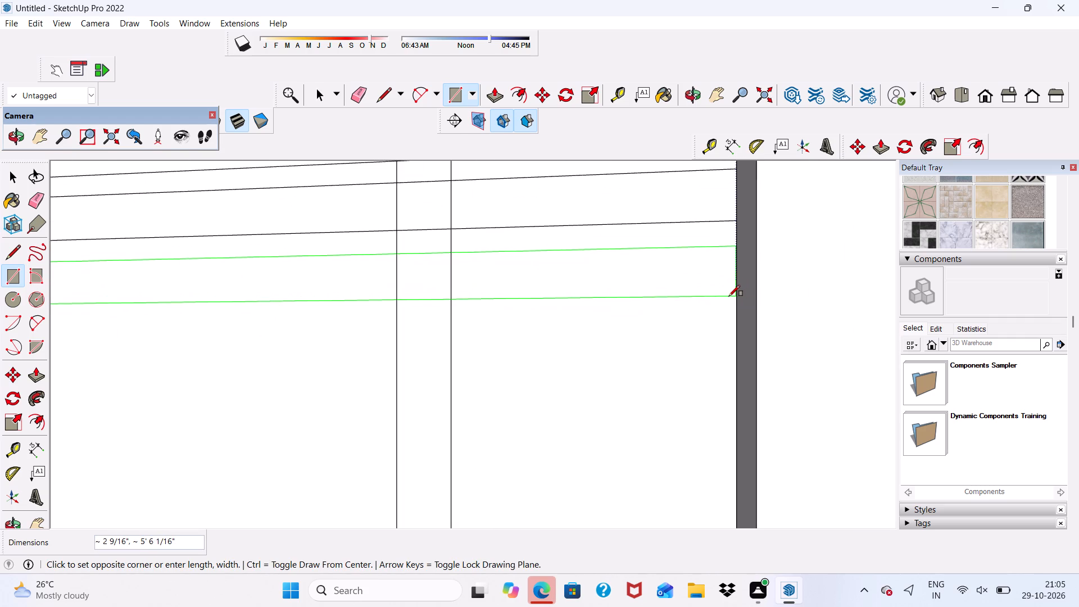
pyautogui.scroll(-6, 560, 180)
# Draw the seventh band rectangle about 5' 6" by 3 11/16" across the recess, with a narrow gap below the sixth band.
pyautogui.moveTo(530, 237); pyautogui.dragTo(640, 206, button='middle')
pyautogui.scroll(1, 640, 207)
pyautogui.scroll(-10, 630, 224)
pyautogui.moveTo(564, 292); pyautogui.dragTo(482, 321, button='middle')
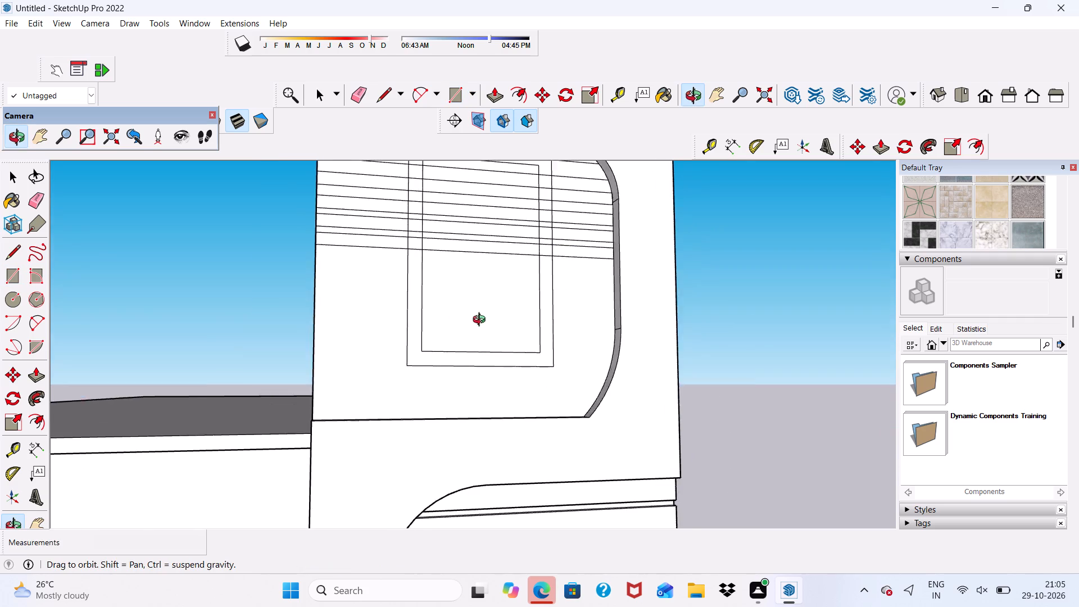
pyautogui.moveTo(482, 321); pyautogui.dragTo(416, 310, button='middle')
pyautogui.scroll(7, 354, 269)
pyautogui.moveTo(339, 251); pyautogui.dragTo(452, 278, button='middle')
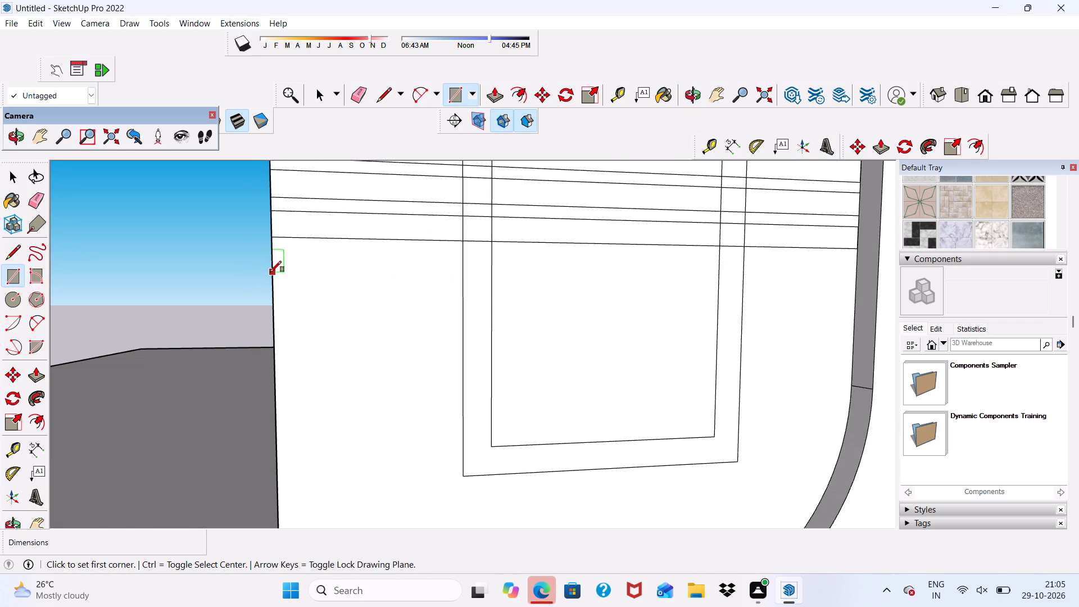
pyautogui.scroll(6, 298, 251)
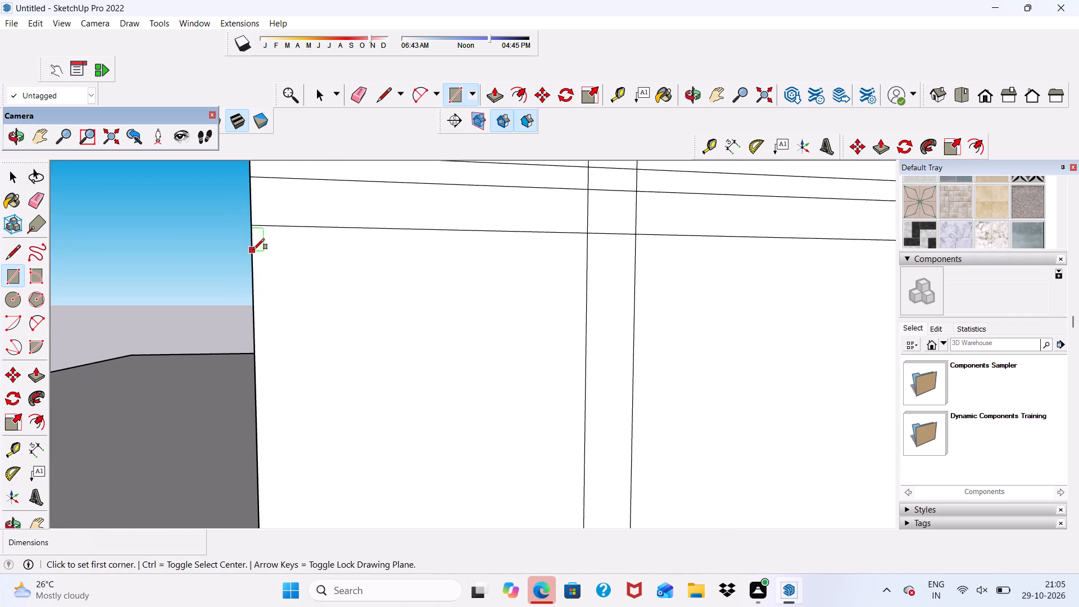
pyautogui.click(252, 243)
pyautogui.scroll(-6, 257, 268)
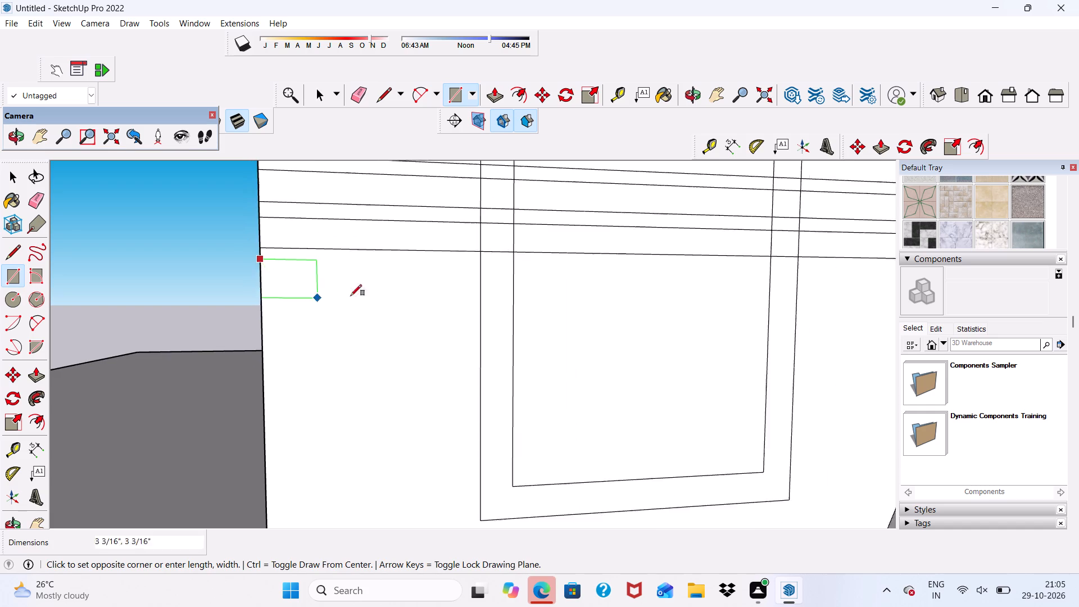
pyautogui.scroll(-5, 329, 270)
pyautogui.scroll(-6, 350, 160)
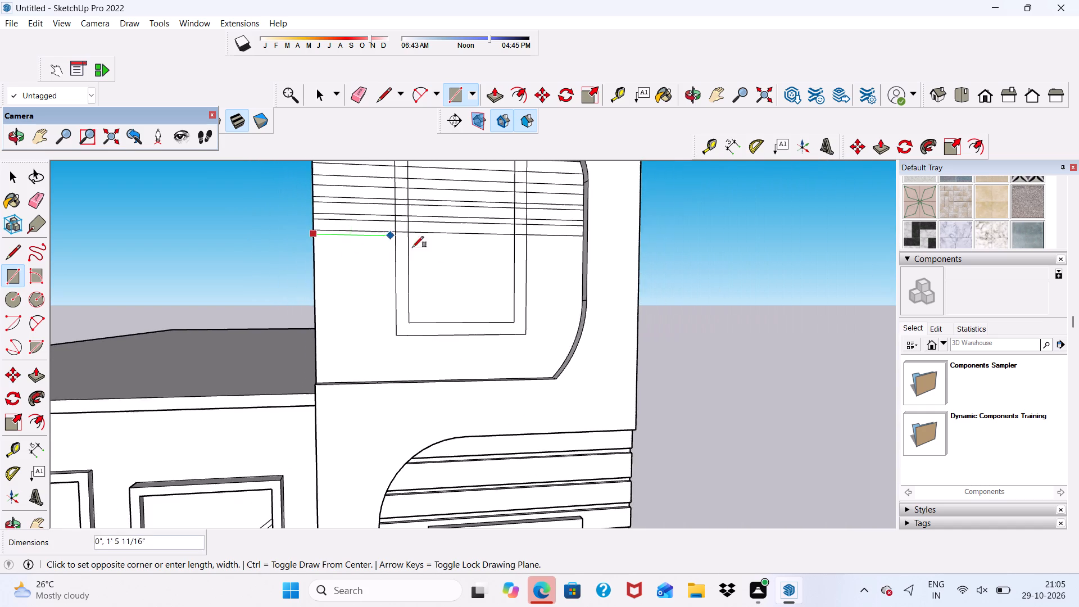
pyautogui.scroll(5, 471, 266)
pyautogui.scroll(6, 637, 252)
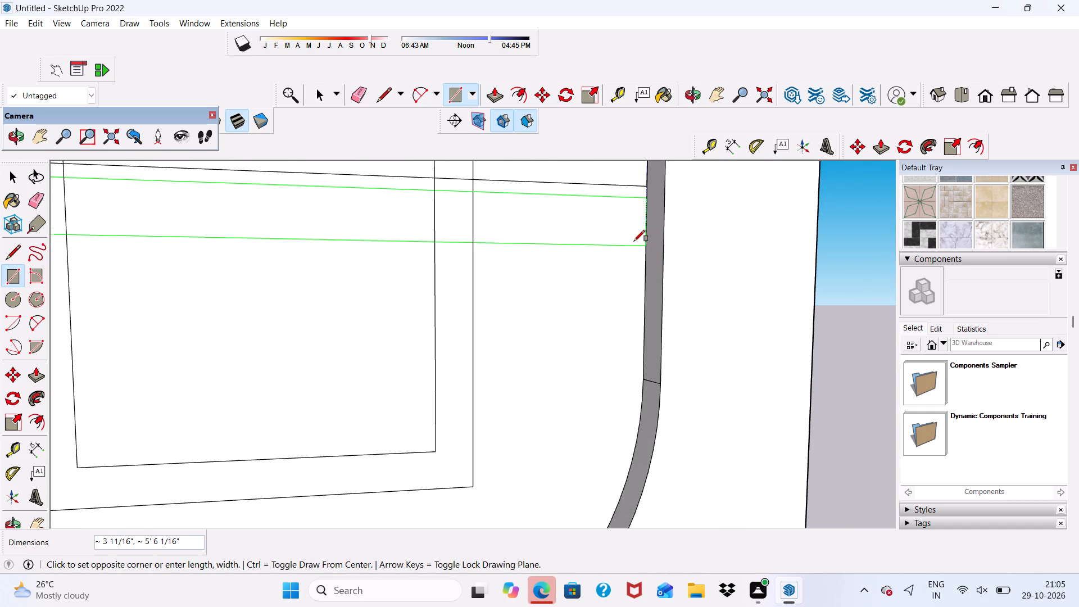
pyautogui.click(636, 239)
pyautogui.scroll(-6, 504, 217)
# Draw the eighth band rectangle about 5' 6" by 3 5/8" across the recess, with a narrow gap below the seventh band.
pyautogui.moveTo(407, 262); pyautogui.dragTo(353, 294, button='middle')
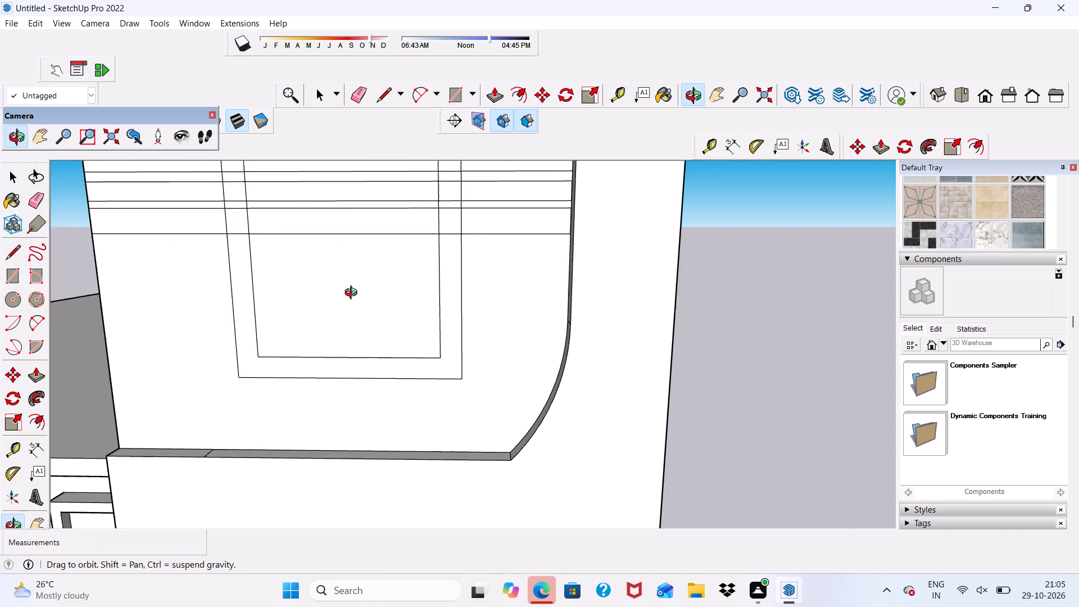
pyautogui.moveTo(353, 294); pyautogui.dragTo(352, 294, button='middle')
pyautogui.scroll(-1, 179, 273)
pyautogui.moveTo(190, 278); pyautogui.dragTo(246, 247, button='middle')
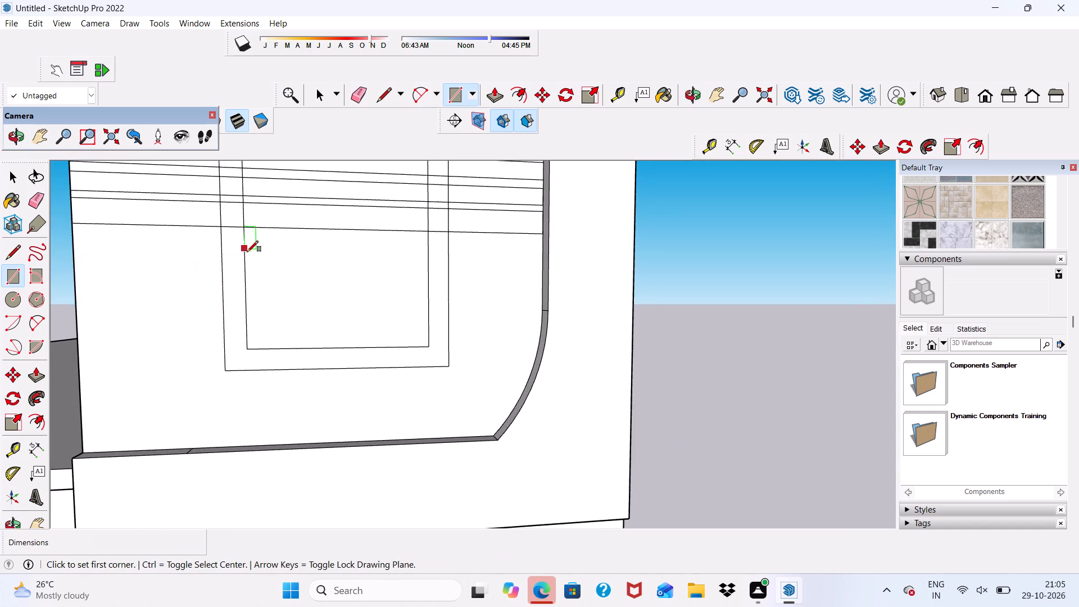
pyautogui.scroll(-5, 248, 256)
pyautogui.scroll(6, 252, 320)
pyautogui.scroll(-5, 241, 304)
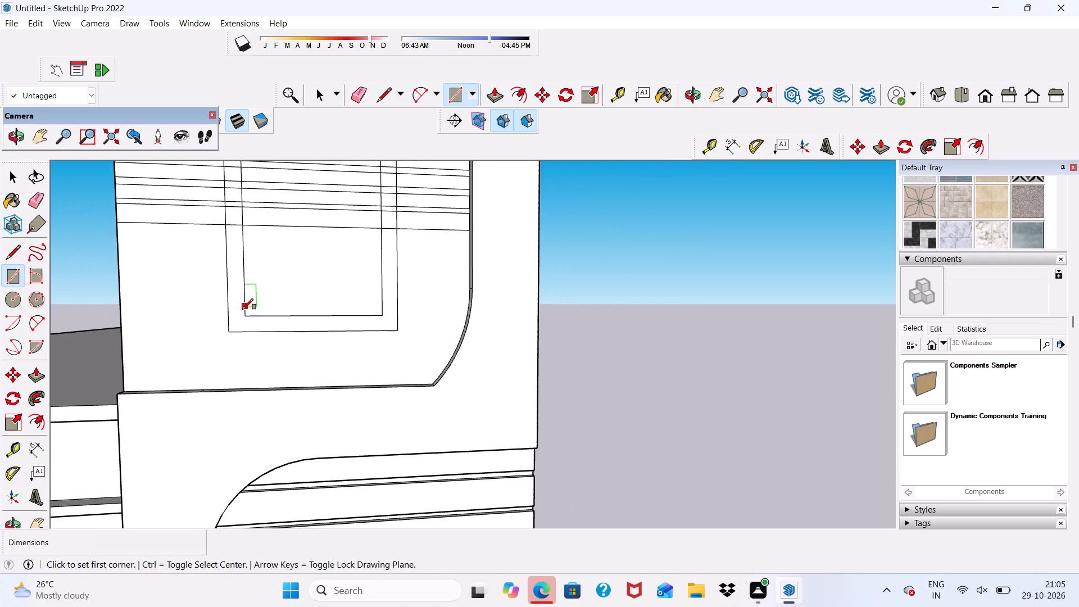
pyautogui.scroll(8, 119, 232)
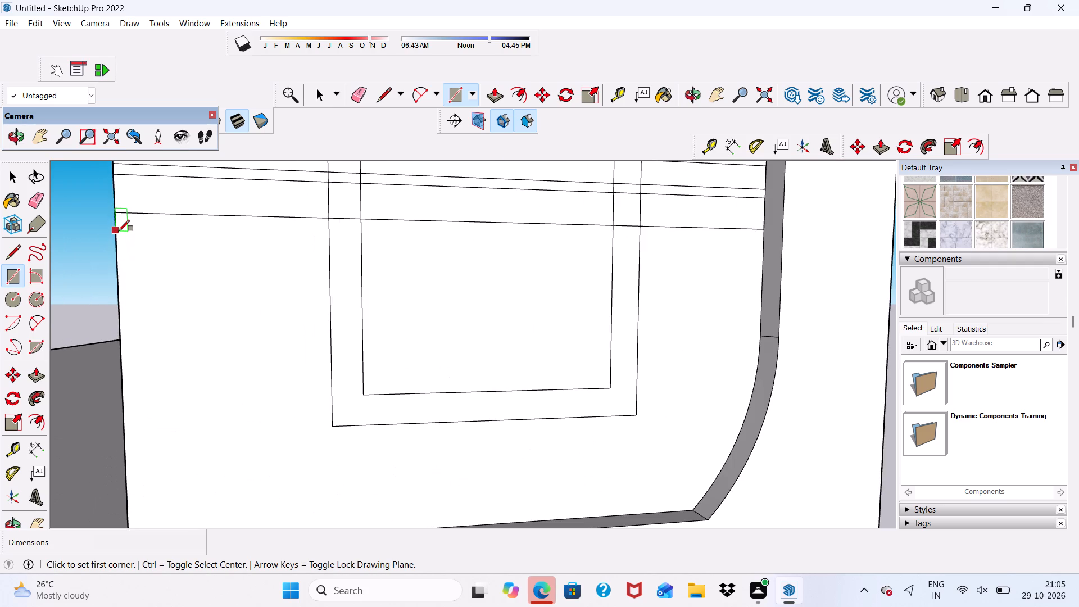
pyautogui.click(119, 228)
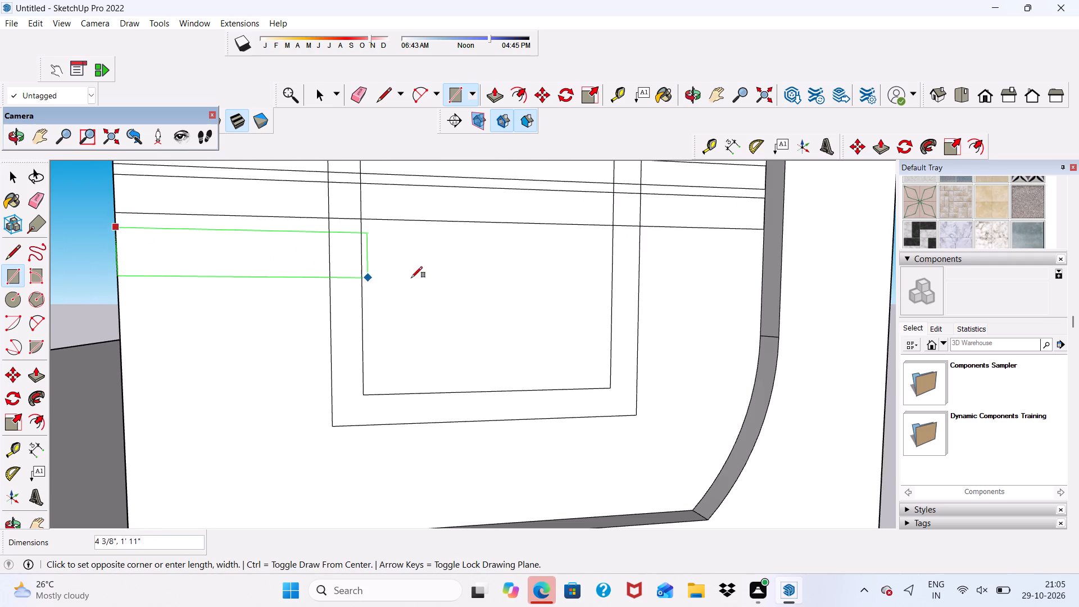
pyautogui.click(756, 274)
pyautogui.scroll(-5, 456, 253)
# Draw the ninth band rectangle across the full width of the recess, with a narrow gap below the eighth band.
pyautogui.moveTo(391, 273); pyautogui.dragTo(281, 238, button='middle')
pyautogui.moveTo(302, 310); pyautogui.dragTo(361, 286, button='middle')
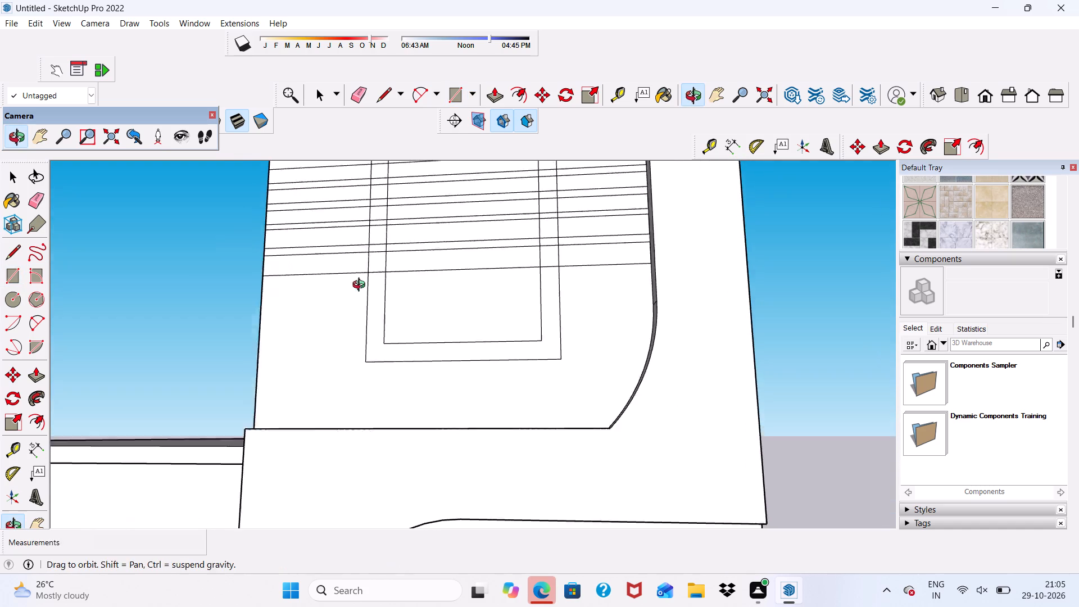
pyautogui.moveTo(361, 286); pyautogui.dragTo(415, 277, button='middle')
pyautogui.scroll(1, 0, 223)
pyautogui.scroll(-6, 410, 452)
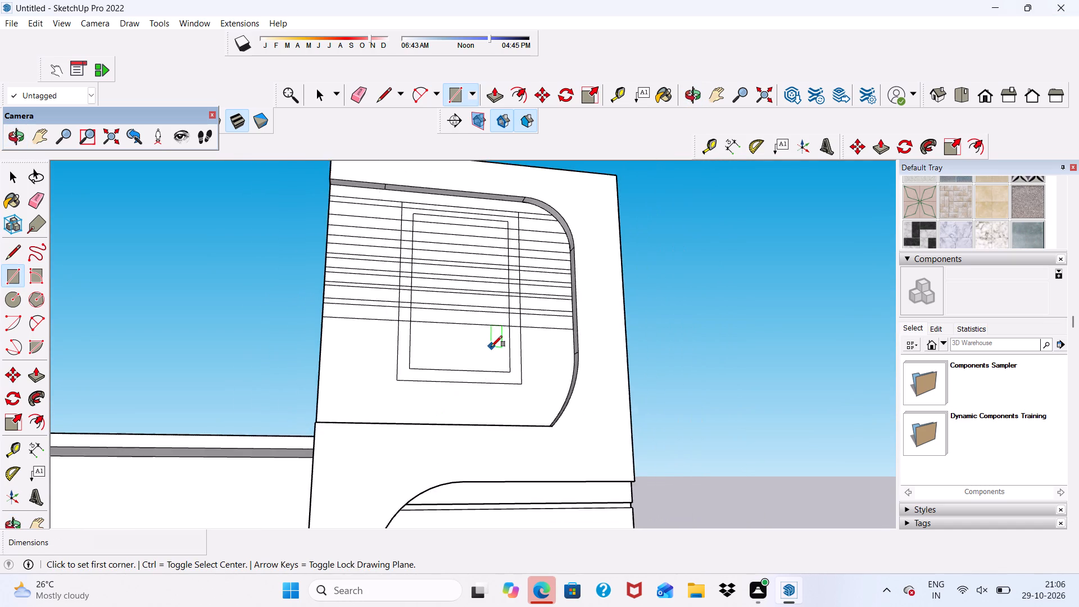
pyautogui.scroll(-10, 491, 347)
pyautogui.scroll(7, 474, 394)
pyautogui.moveTo(456, 295); pyautogui.dragTo(456, 384, button='middle')
pyautogui.scroll(-5, 442, 339)
pyautogui.moveTo(416, 301); pyautogui.dragTo(411, 259, button='middle')
pyautogui.scroll(12, 411, 259)
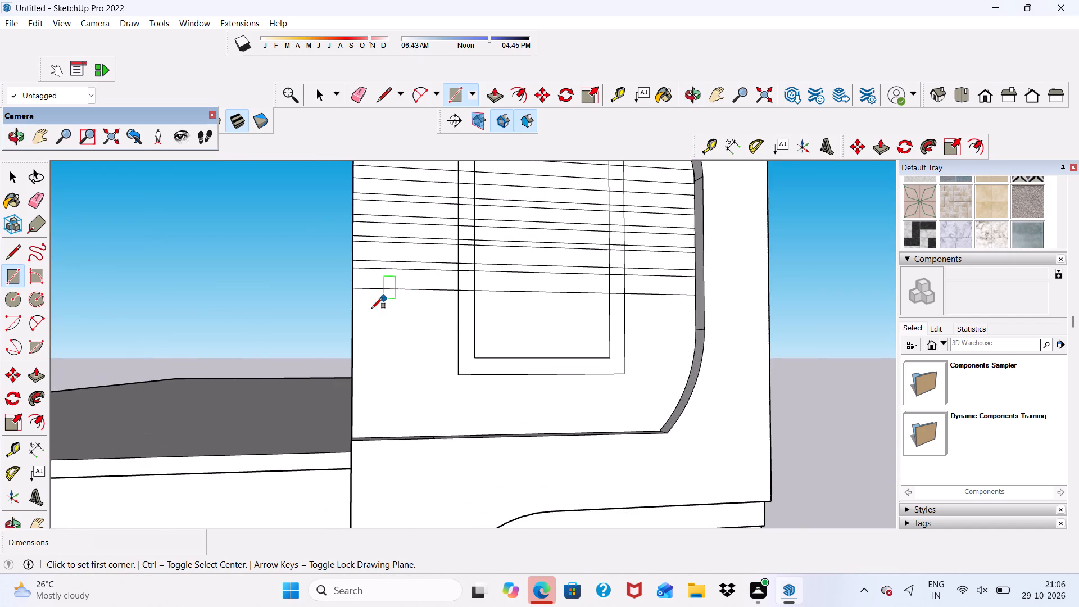
pyautogui.scroll(4, 366, 314)
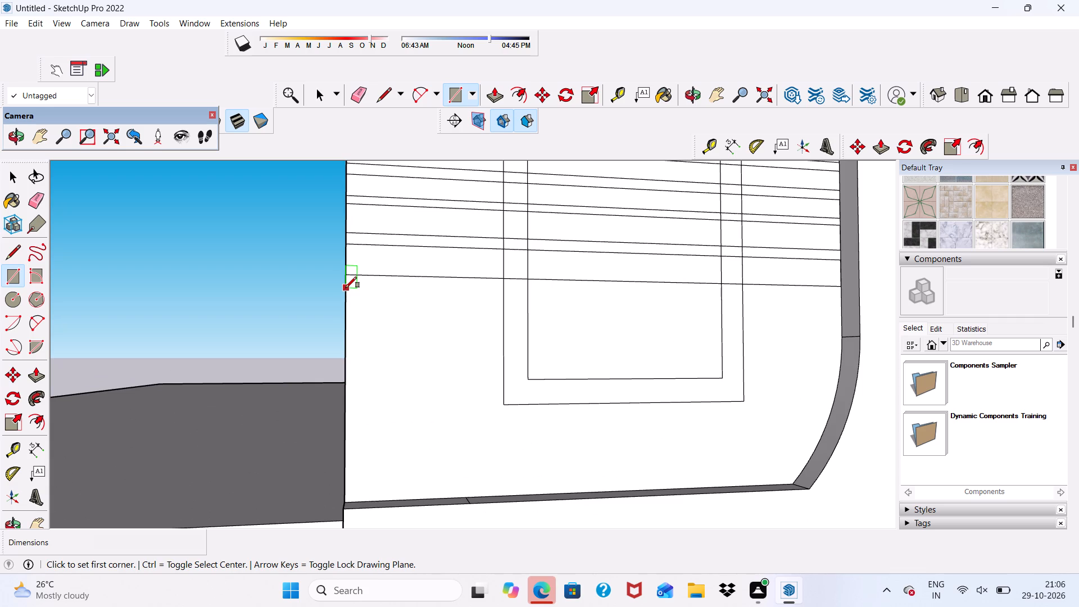
pyautogui.click(346, 288)
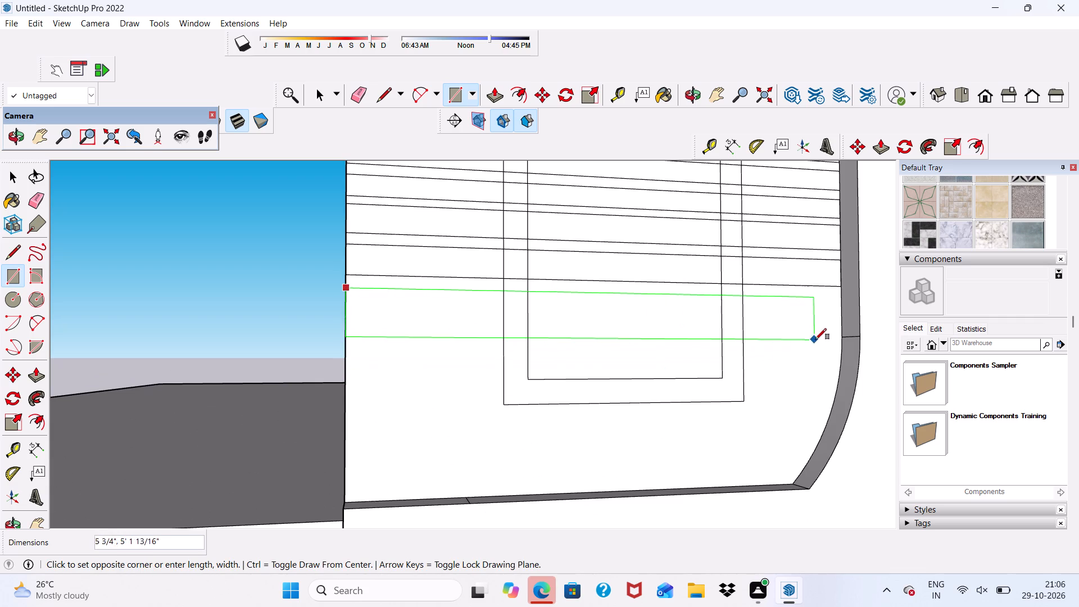
pyautogui.scroll(2, 846, 328)
pyautogui.click(846, 328)
pyautogui.scroll(-3, 809, 357)
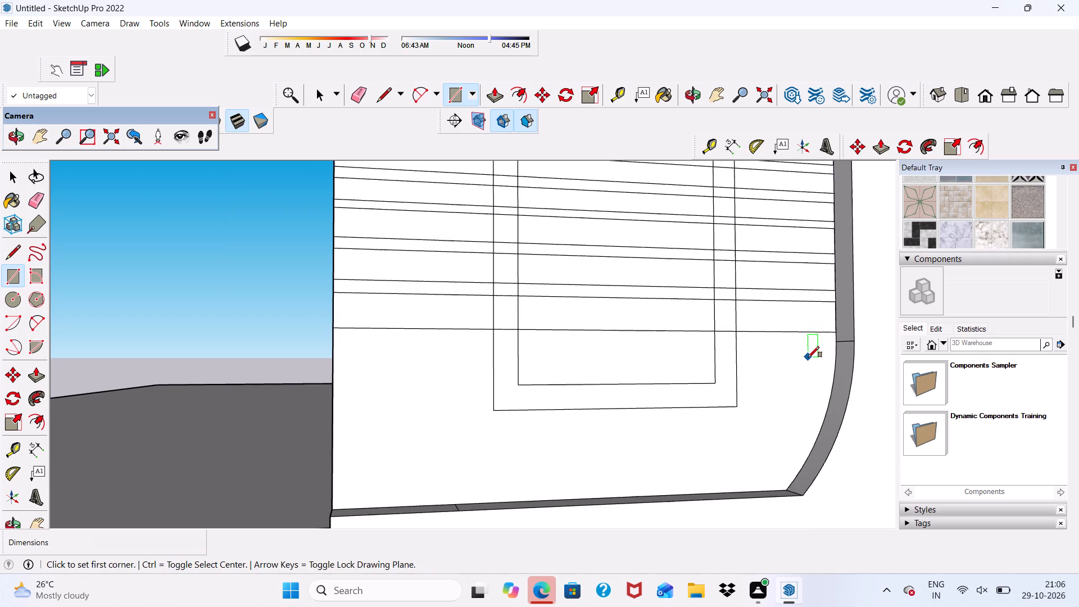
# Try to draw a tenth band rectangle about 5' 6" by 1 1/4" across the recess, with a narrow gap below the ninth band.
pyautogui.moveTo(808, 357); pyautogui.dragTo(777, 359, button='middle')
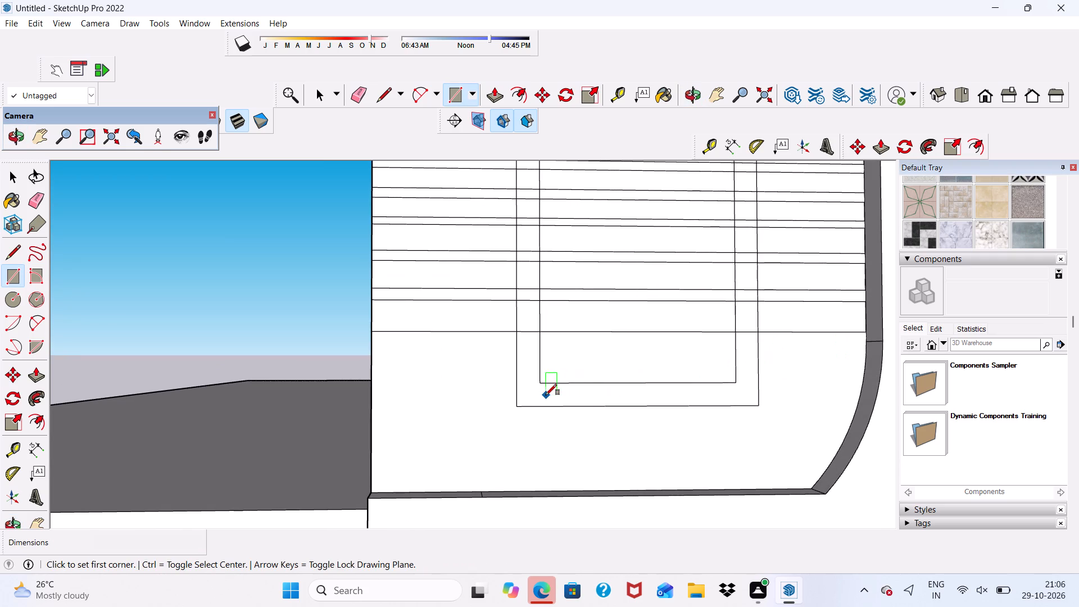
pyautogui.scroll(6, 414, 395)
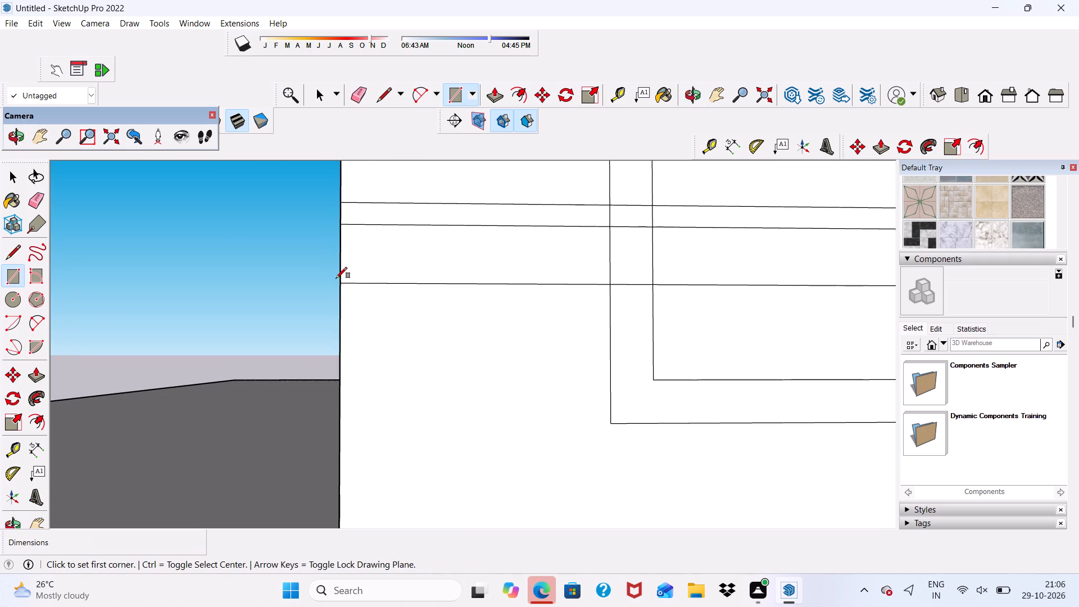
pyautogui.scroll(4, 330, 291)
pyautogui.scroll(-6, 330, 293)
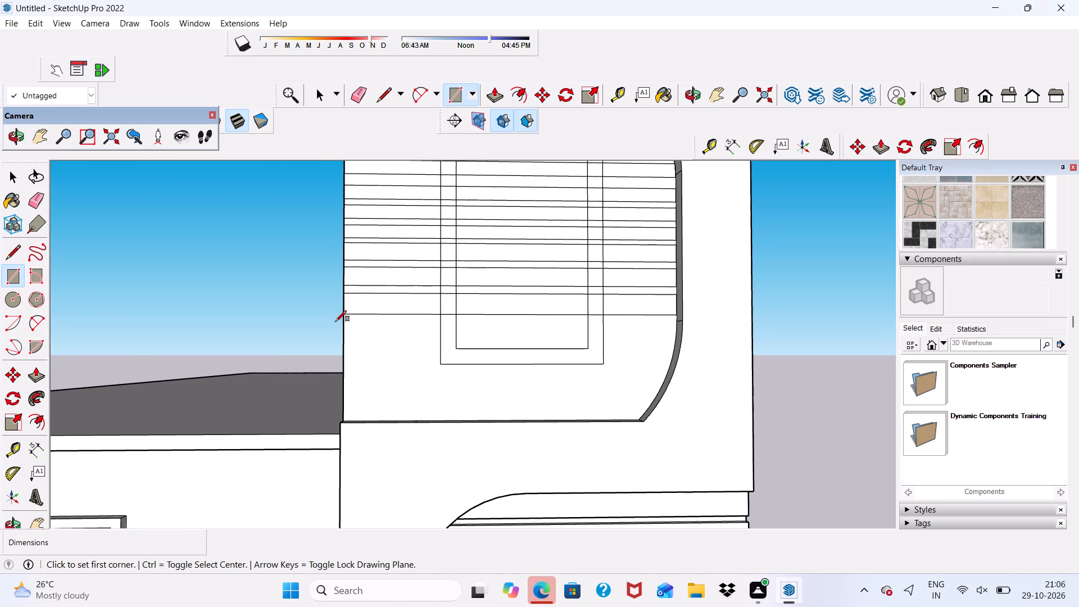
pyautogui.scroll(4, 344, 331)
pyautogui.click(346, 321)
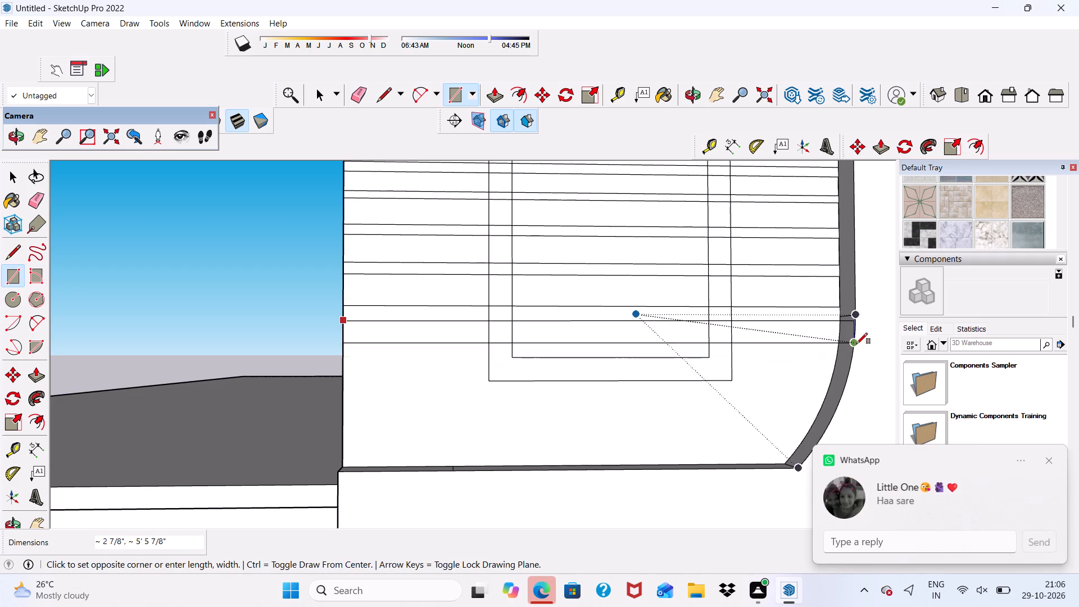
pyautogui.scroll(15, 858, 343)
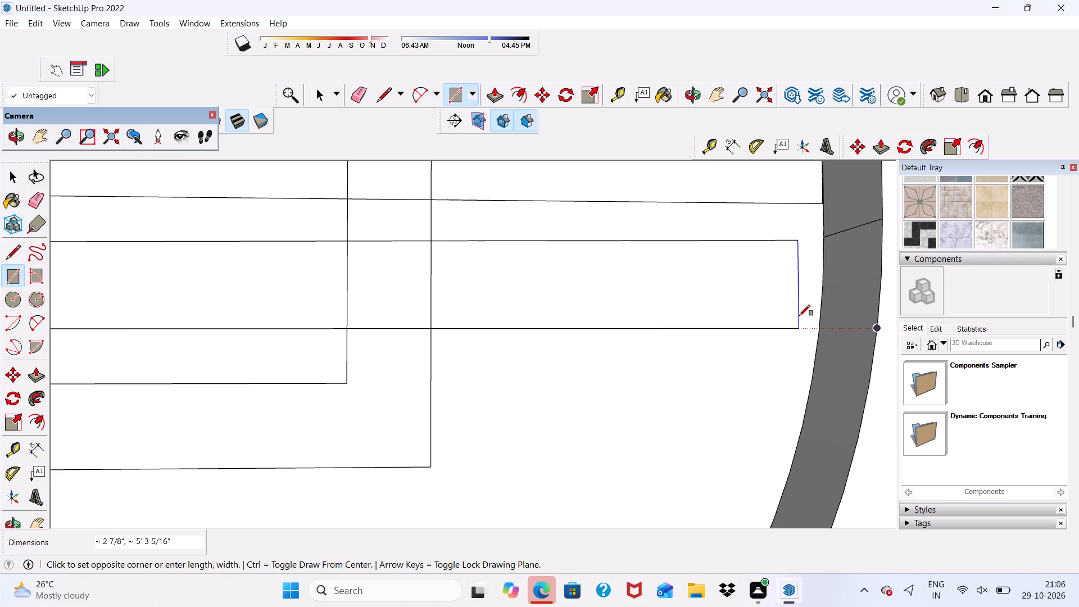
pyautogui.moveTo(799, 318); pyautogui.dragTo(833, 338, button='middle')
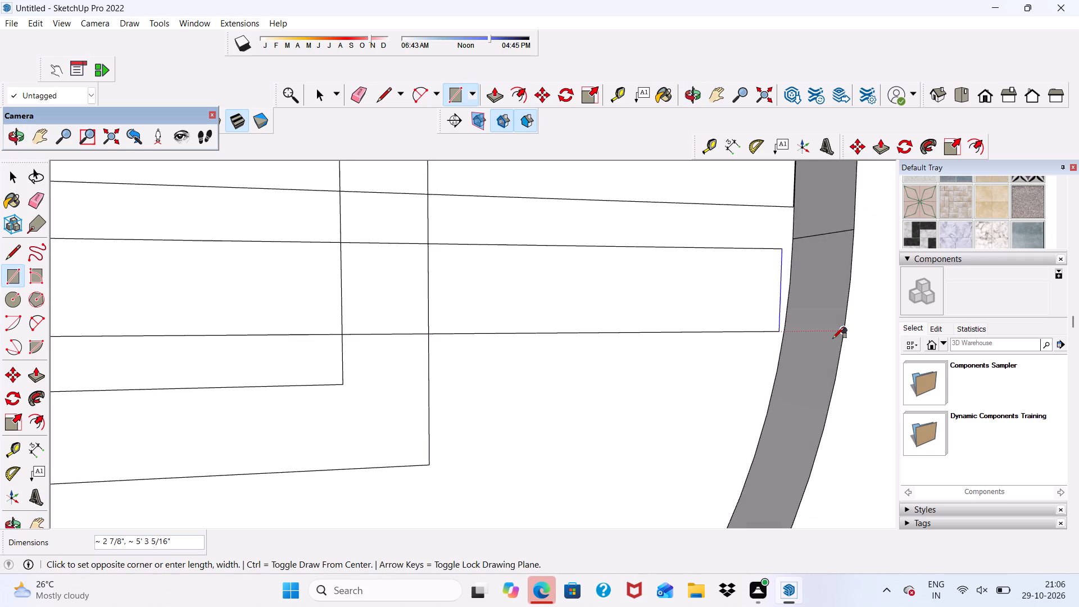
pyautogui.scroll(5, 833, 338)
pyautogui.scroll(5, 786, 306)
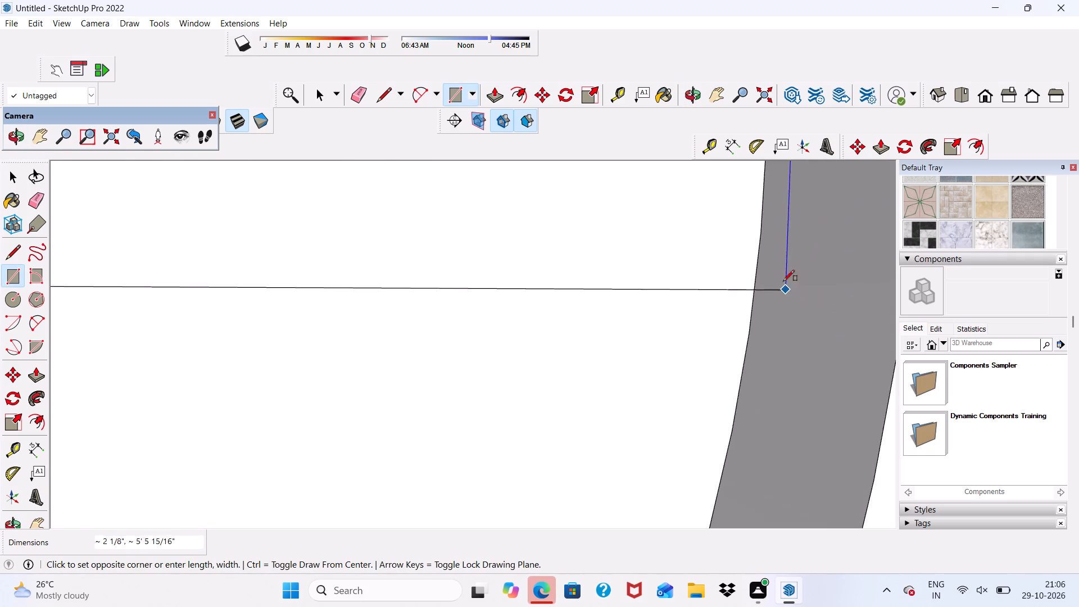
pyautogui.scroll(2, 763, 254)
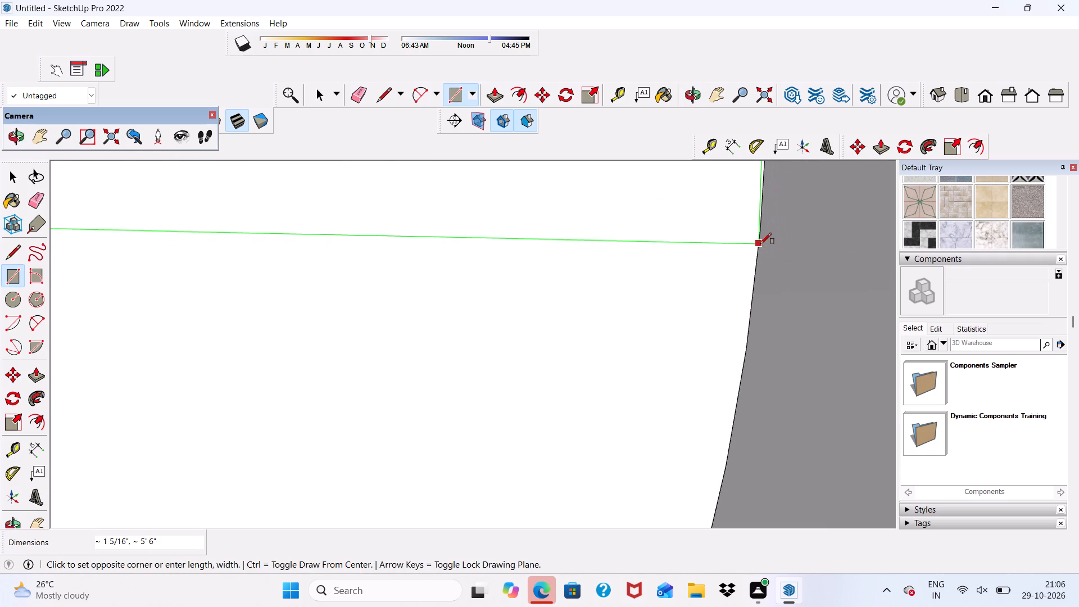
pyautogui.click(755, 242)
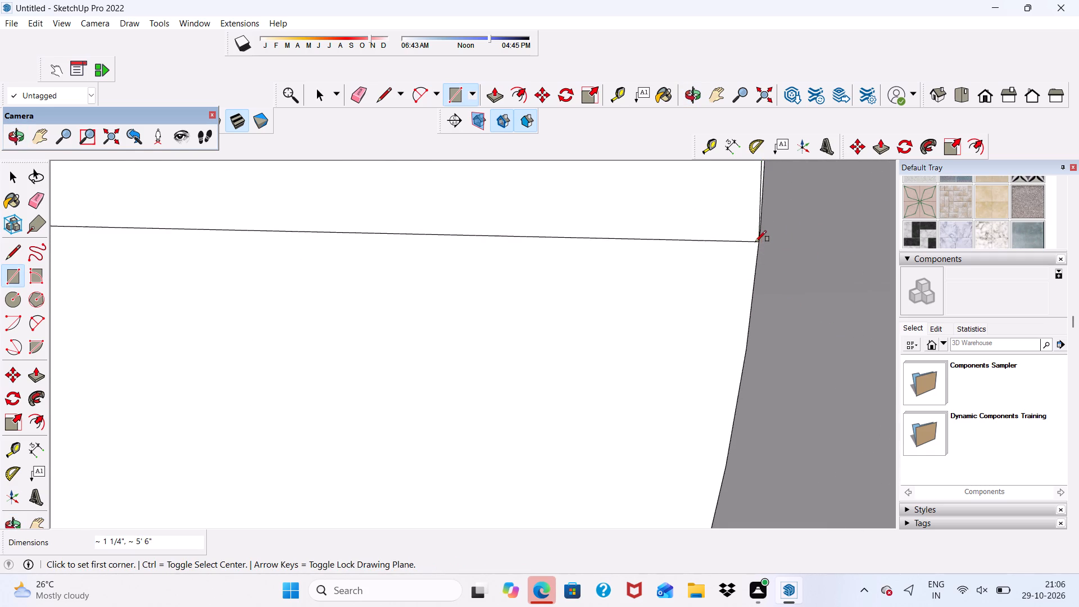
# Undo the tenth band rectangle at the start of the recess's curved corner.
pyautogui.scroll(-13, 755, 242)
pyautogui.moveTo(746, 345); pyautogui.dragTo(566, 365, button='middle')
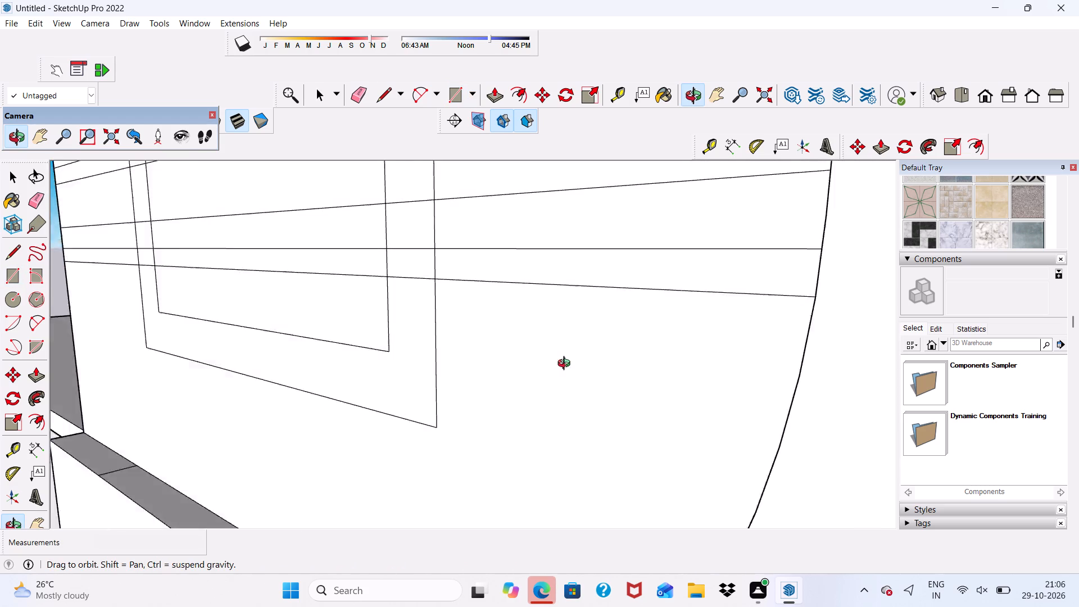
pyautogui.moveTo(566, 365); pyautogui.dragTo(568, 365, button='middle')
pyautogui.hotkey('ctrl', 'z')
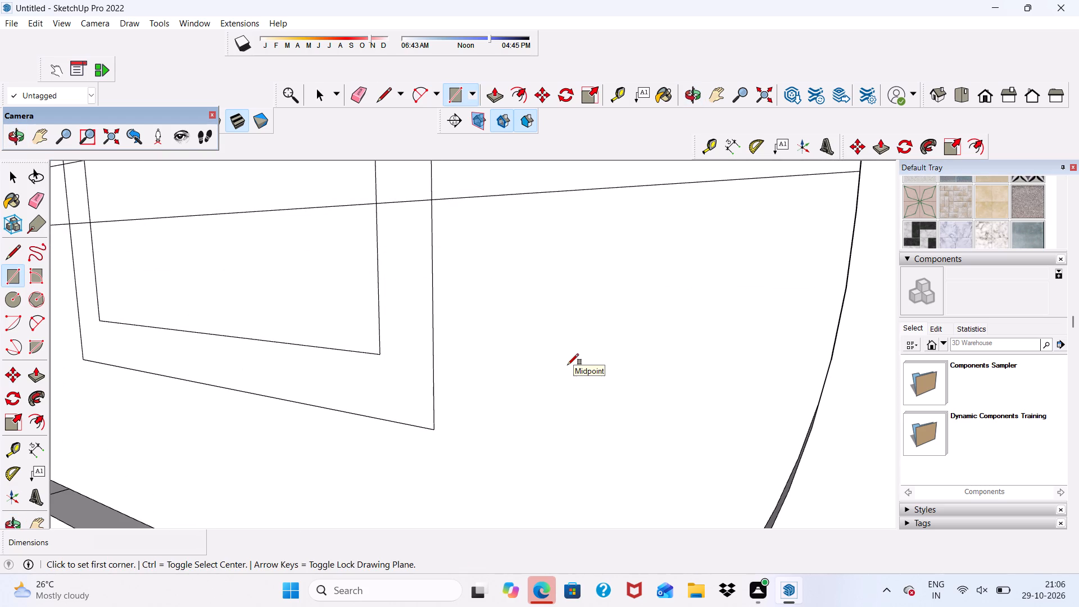
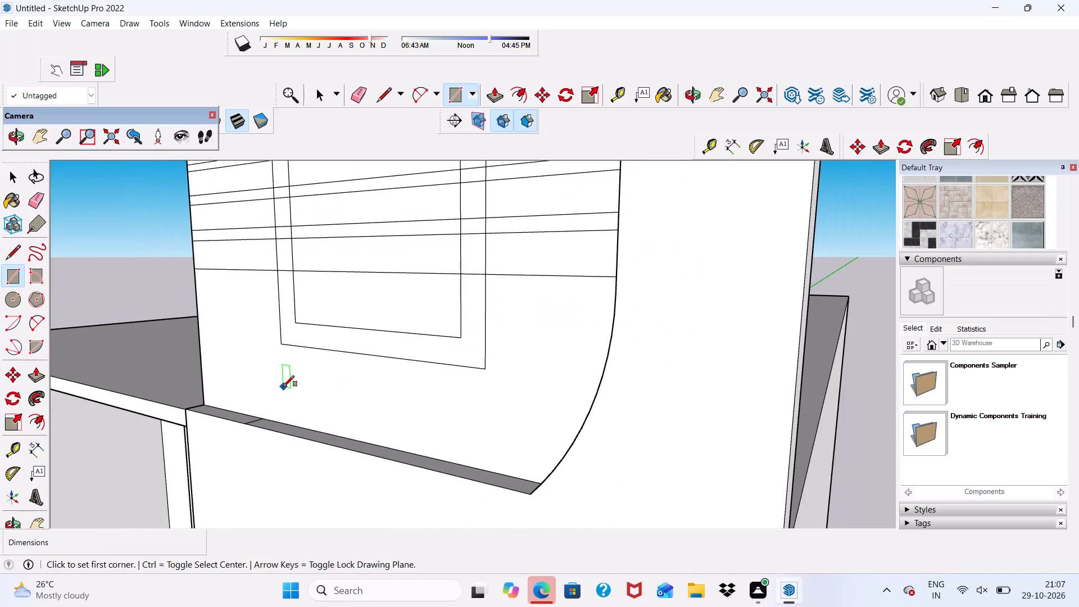
# Draw a rectangle about 5 9/16" by 5' 5 3/8" from the panel's straight left edge to its curved edge, below the existing strips.
pyautogui.moveTo(283, 386); pyautogui.dragTo(475, 371, button='middle')
pyautogui.scroll(1, 283, 386)
pyautogui.scroll(-6, 475, 355)
pyautogui.moveTo(490, 386); pyautogui.dragTo(454, 409, button='middle')
pyautogui.scroll(6, 233, 357)
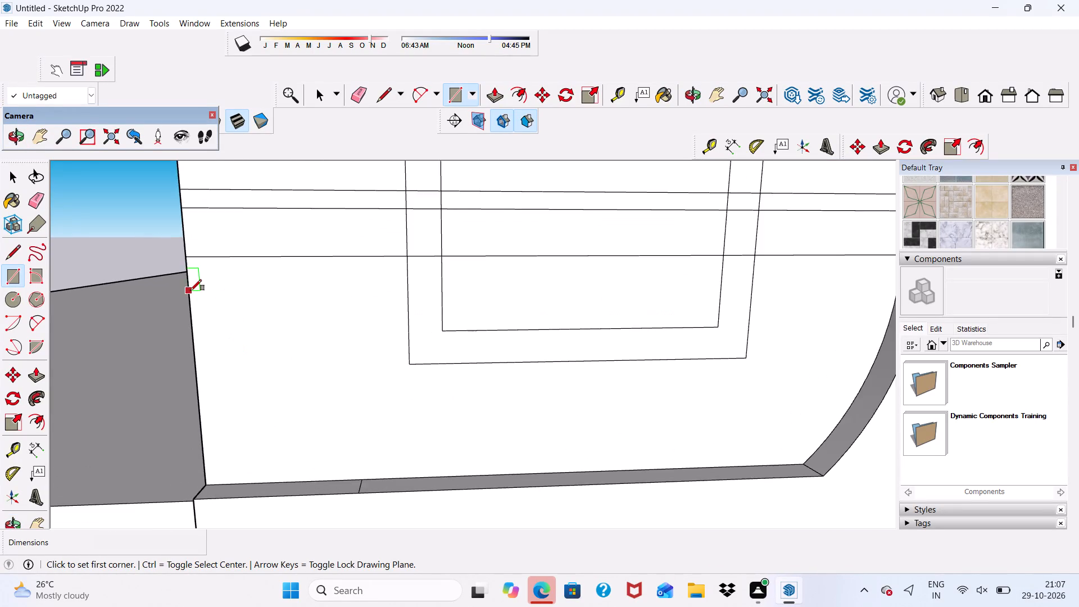
pyautogui.scroll(4, 191, 291)
pyautogui.click(189, 273)
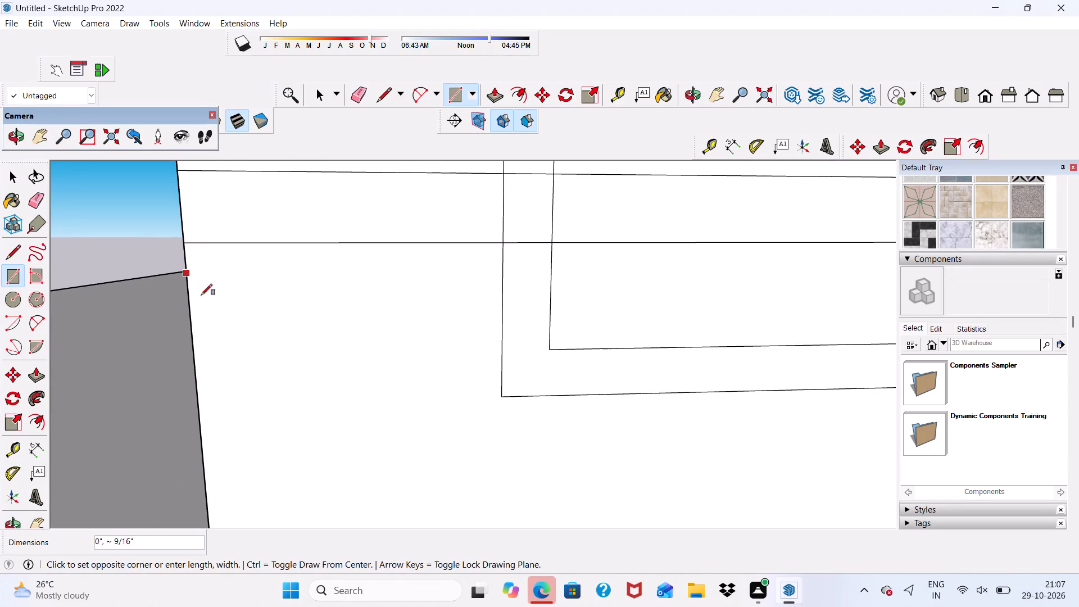
pyautogui.scroll(-5, 442, 365)
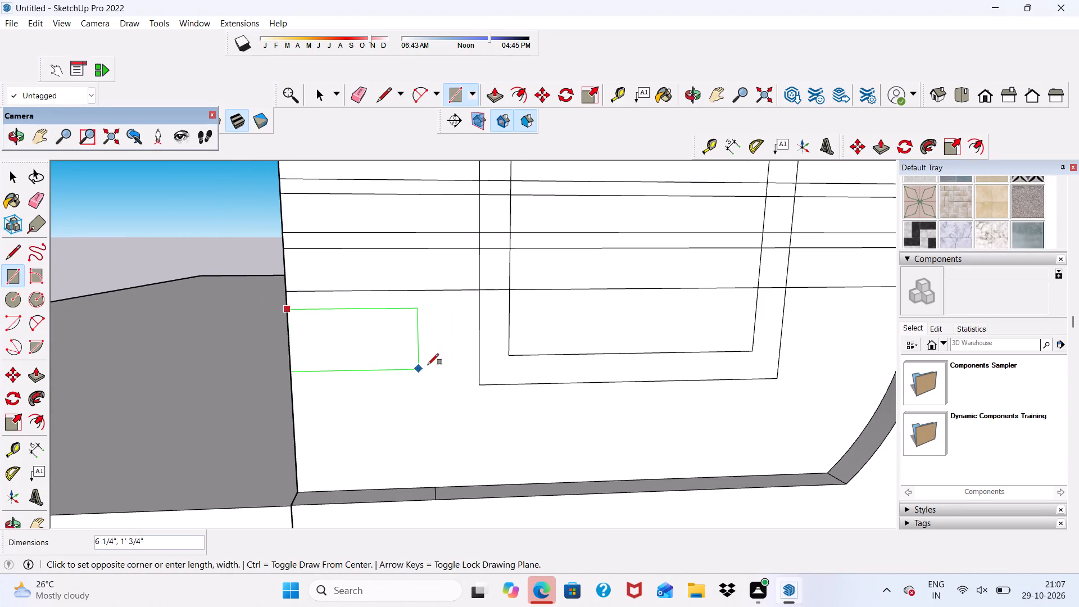
pyautogui.scroll(-2, 799, 336)
pyautogui.scroll(7, 744, 346)
pyautogui.scroll(-4, 755, 332)
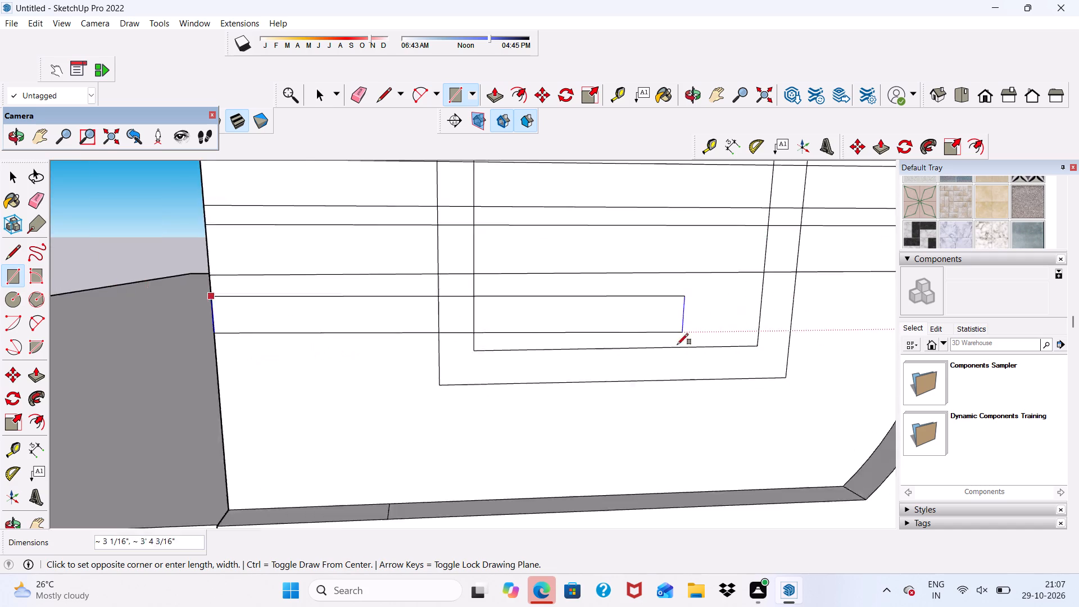
pyautogui.scroll(-2, 677, 345)
pyautogui.scroll(6, 804, 365)
pyautogui.scroll(-6, 770, 323)
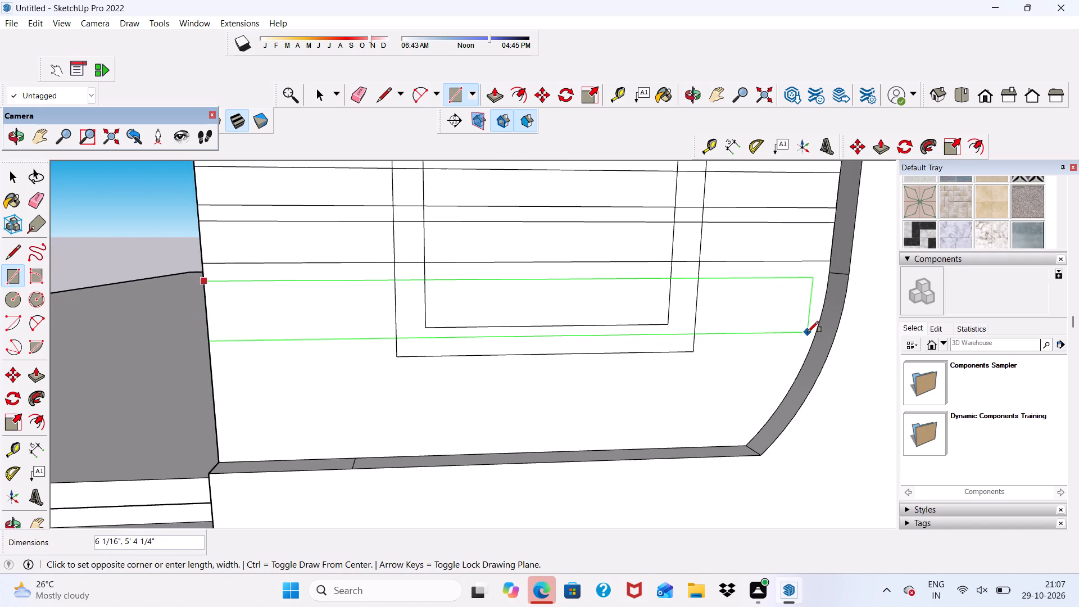
pyautogui.scroll(2, 814, 329)
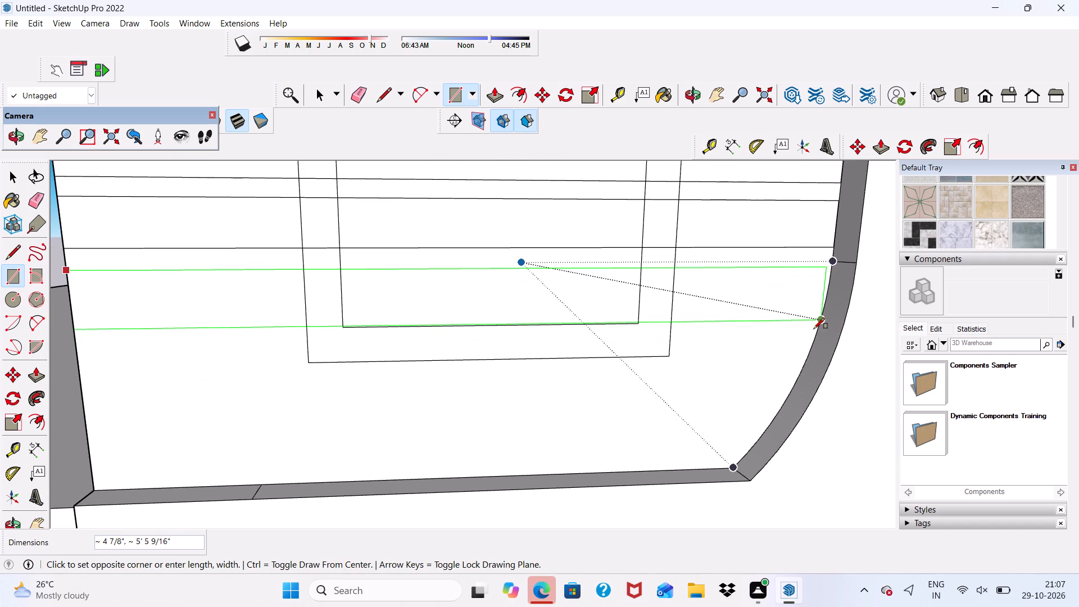
pyautogui.scroll(4, 815, 330)
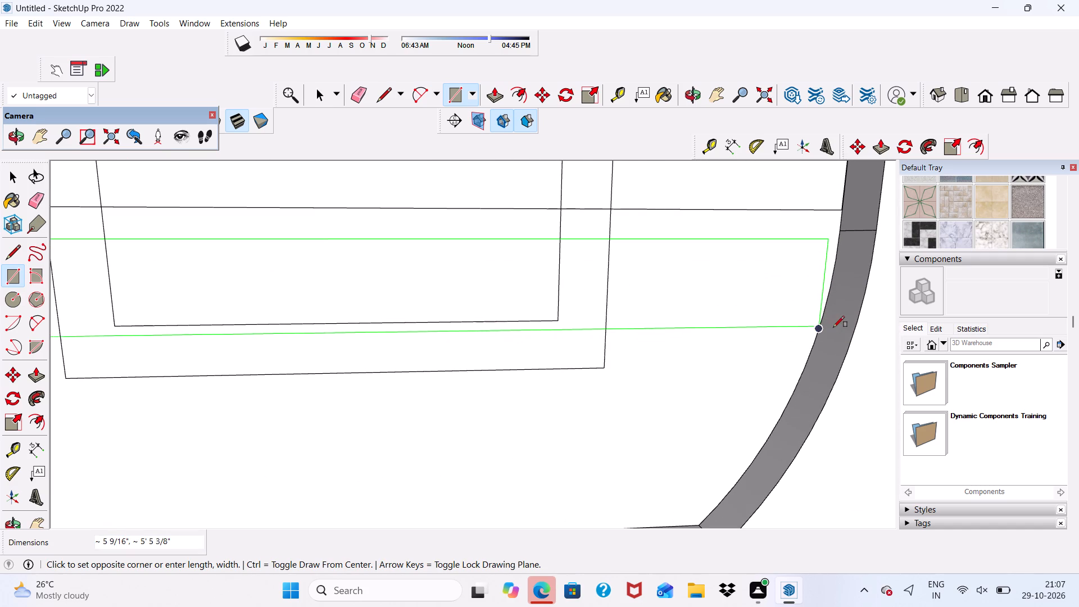
pyautogui.click(831, 327)
# Draw a second strip rectangle about 3 5/16" by 5' 3 11/16" below the previous one, ending on the panel's curved edge.
pyautogui.scroll(-2, 770, 263)
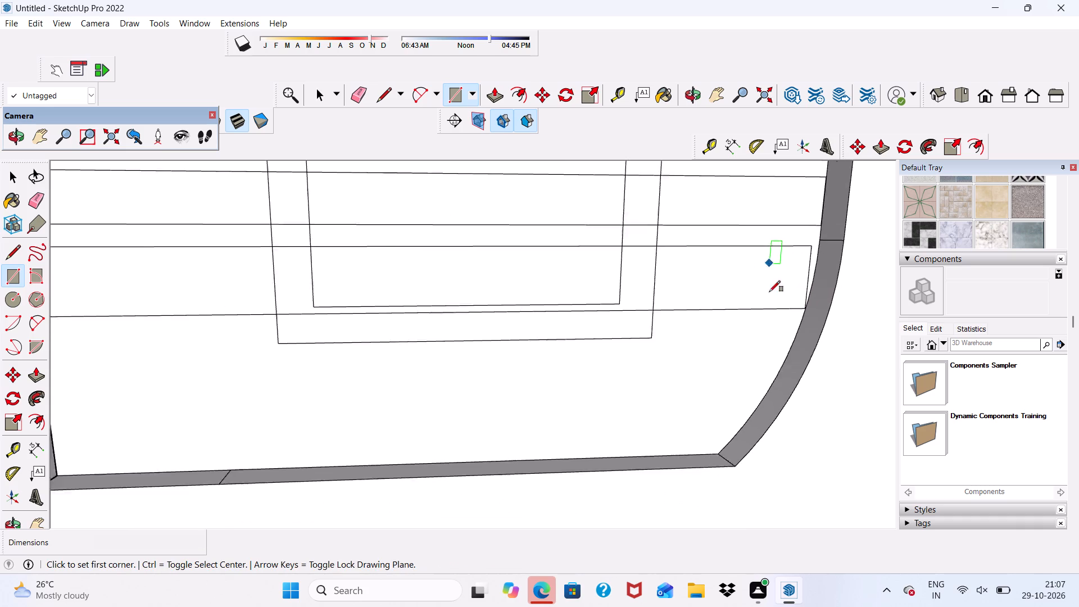
pyautogui.scroll(-6, 769, 292)
pyautogui.moveTo(641, 337); pyautogui.dragTo(626, 282, button='middle')
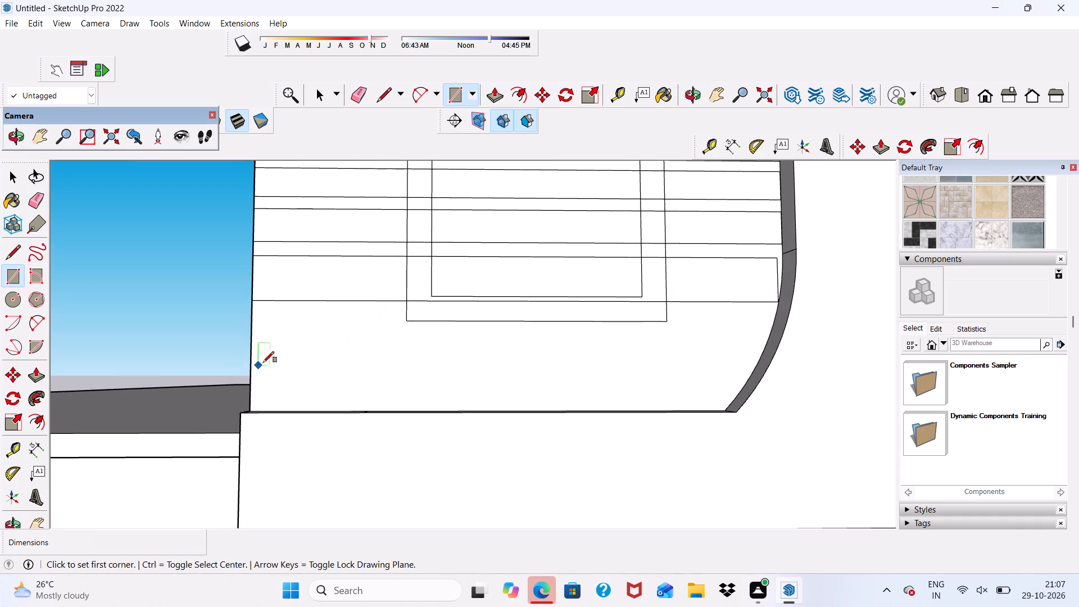
pyautogui.scroll(4, 263, 363)
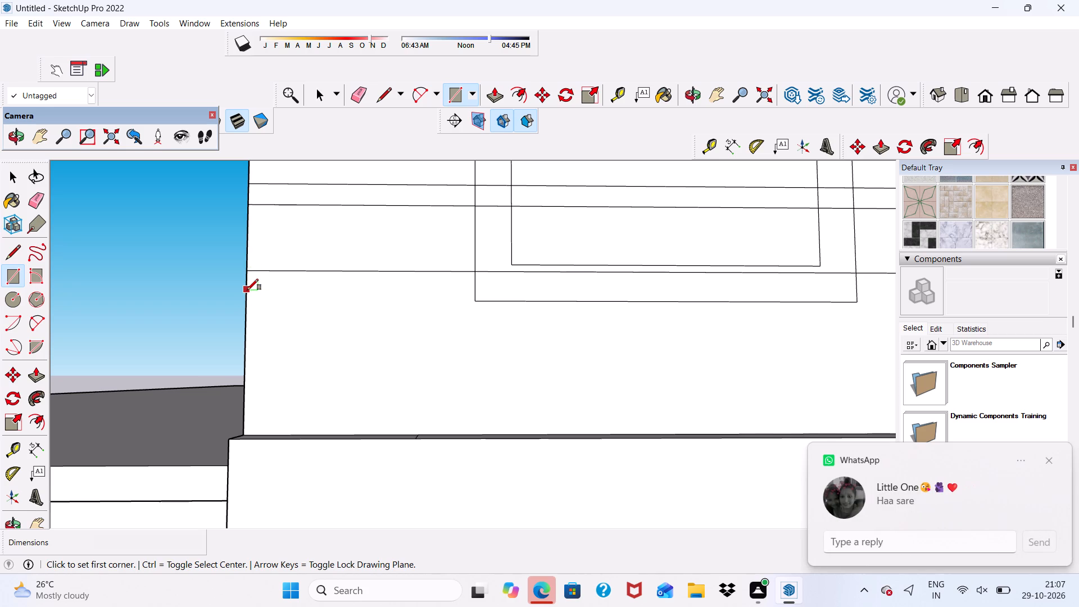
pyautogui.scroll(2, 247, 292)
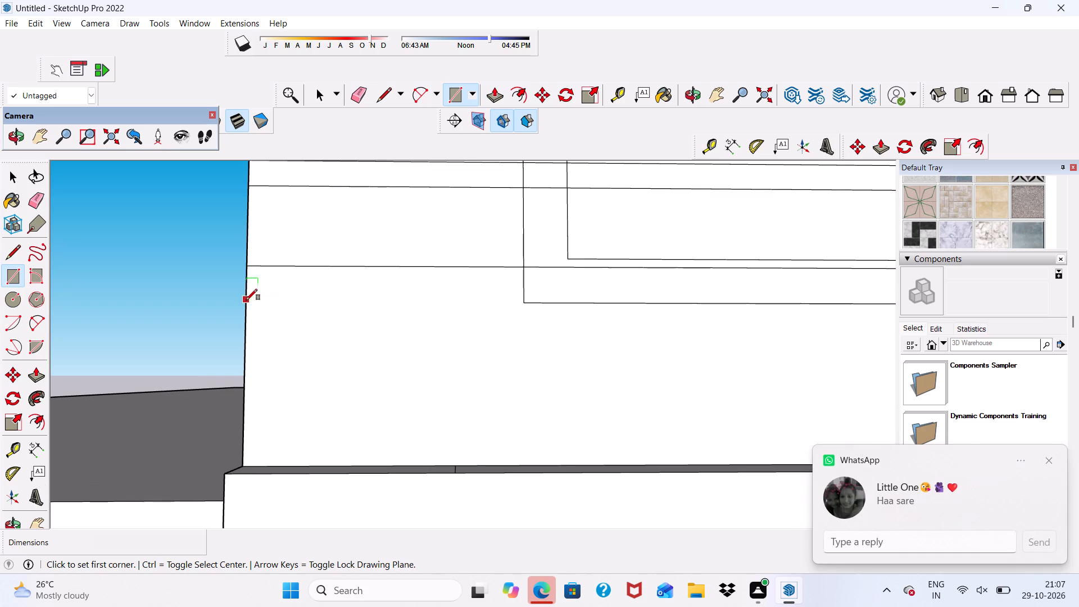
pyautogui.click(246, 295)
pyautogui.scroll(-3, 511, 332)
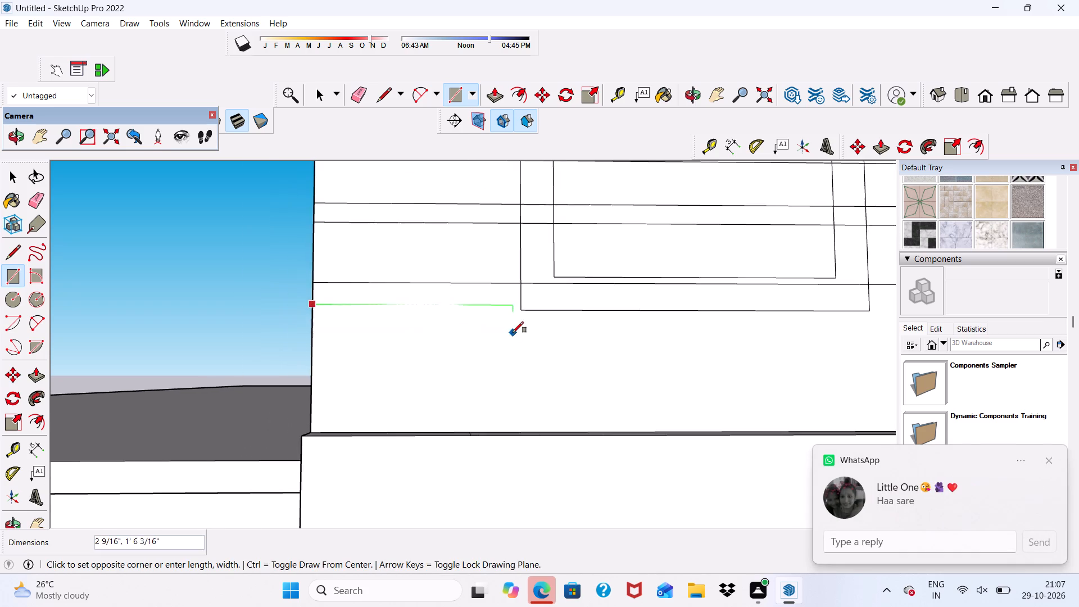
pyautogui.scroll(5, 396, 354)
pyautogui.scroll(-5, 615, 310)
pyautogui.scroll(4, 417, 291)
pyautogui.scroll(-5, 334, 289)
pyautogui.moveTo(555, 357); pyautogui.dragTo(625, 428, button='middle')
pyautogui.scroll(6, 587, 348)
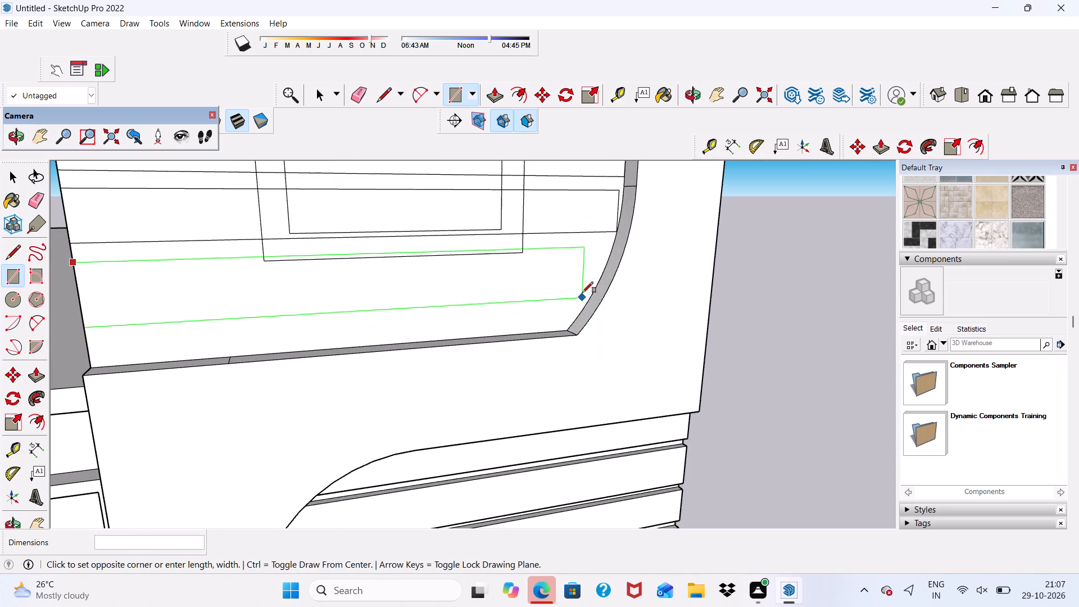
pyautogui.scroll(8, 593, 274)
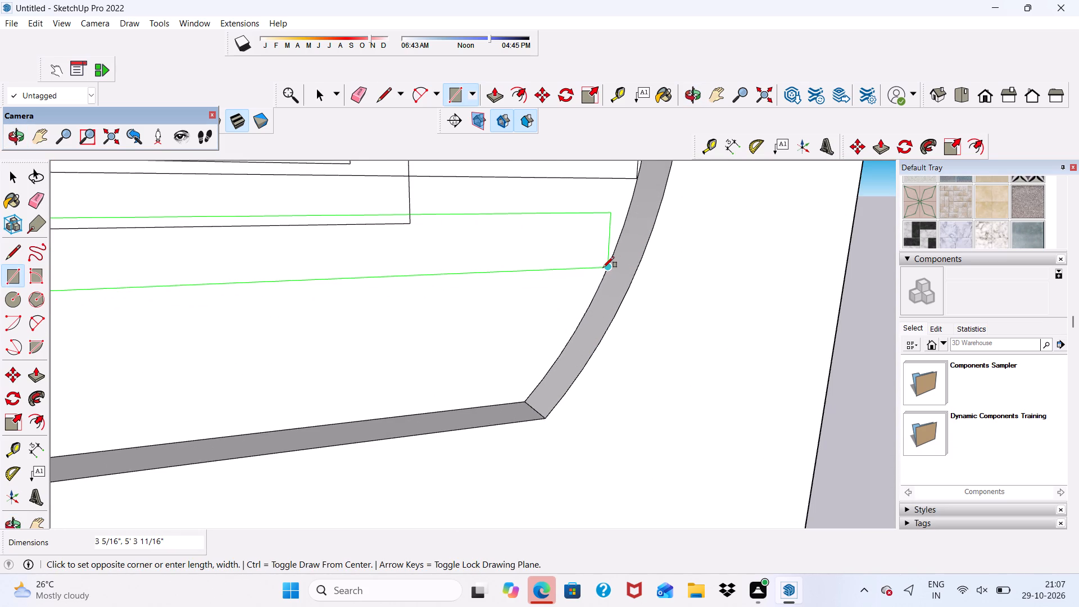
pyautogui.click(603, 268)
# Draw a third strip rectangle about 3 5/16" by 5' 9/16" just above the panel's bottom edge, ending on the curve.
pyautogui.scroll(-4, 605, 268)
pyautogui.moveTo(616, 293); pyautogui.dragTo(572, 291, button='middle')
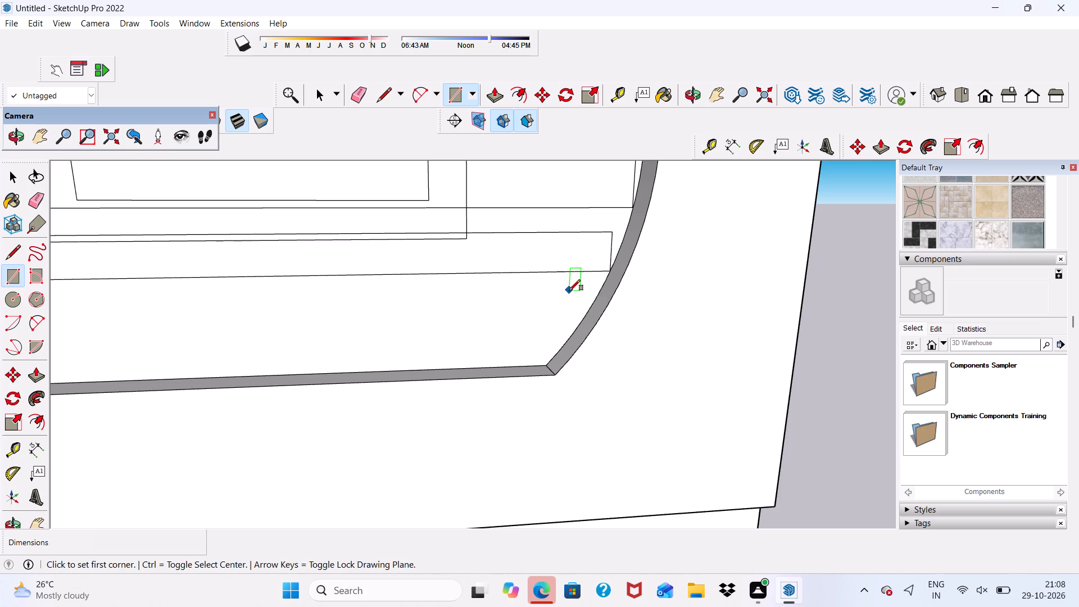
pyautogui.scroll(-6, 570, 291)
pyautogui.scroll(-1, 349, 392)
pyautogui.scroll(6, 155, 382)
pyautogui.scroll(3, 184, 284)
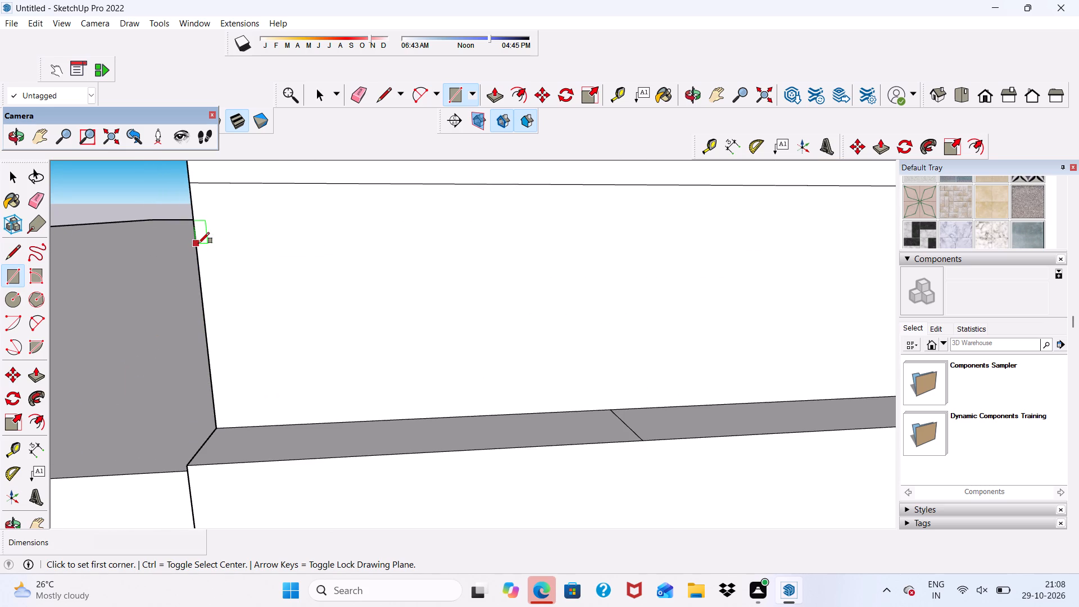
pyautogui.click(198, 252)
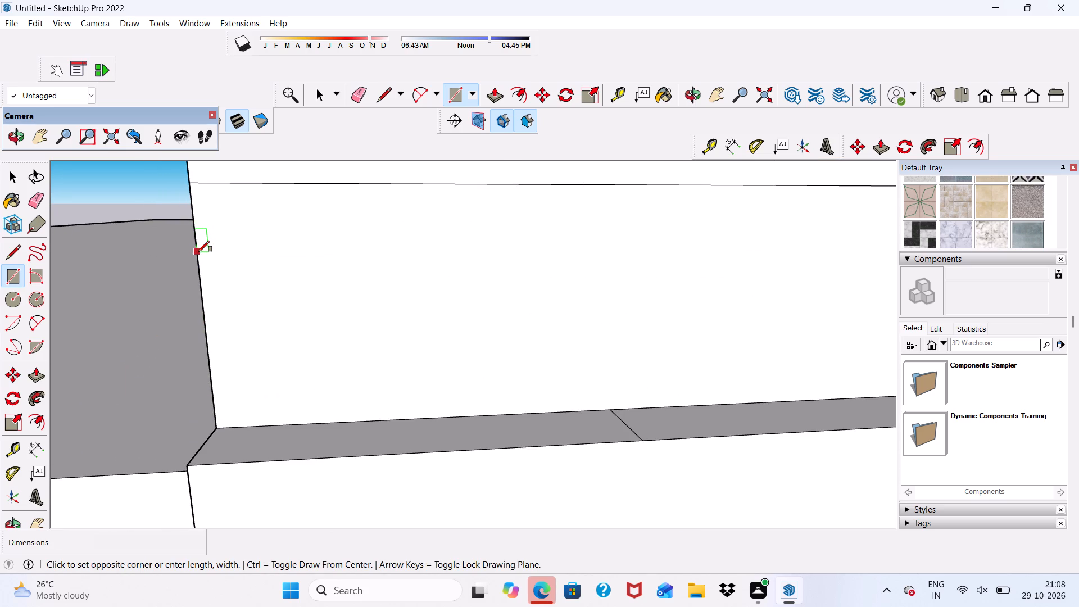
pyautogui.scroll(-6, 226, 270)
pyautogui.scroll(-6, 275, 266)
pyautogui.scroll(7, 834, 295)
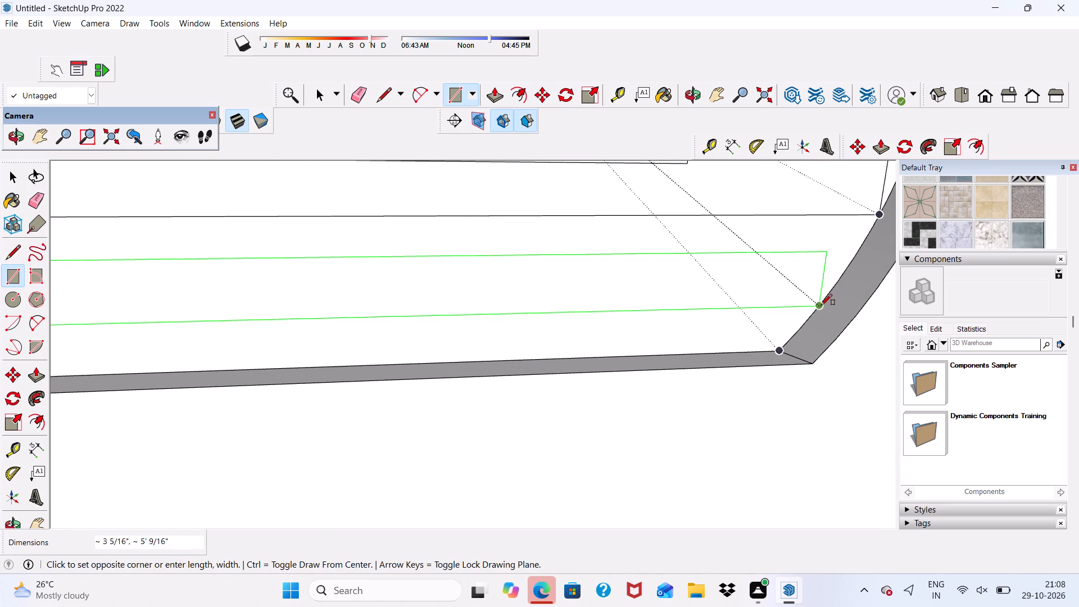
pyautogui.click(820, 307)
pyautogui.scroll(-5, 811, 280)
pyautogui.moveTo(669, 313); pyautogui.dragTo(664, 283, button='middle')
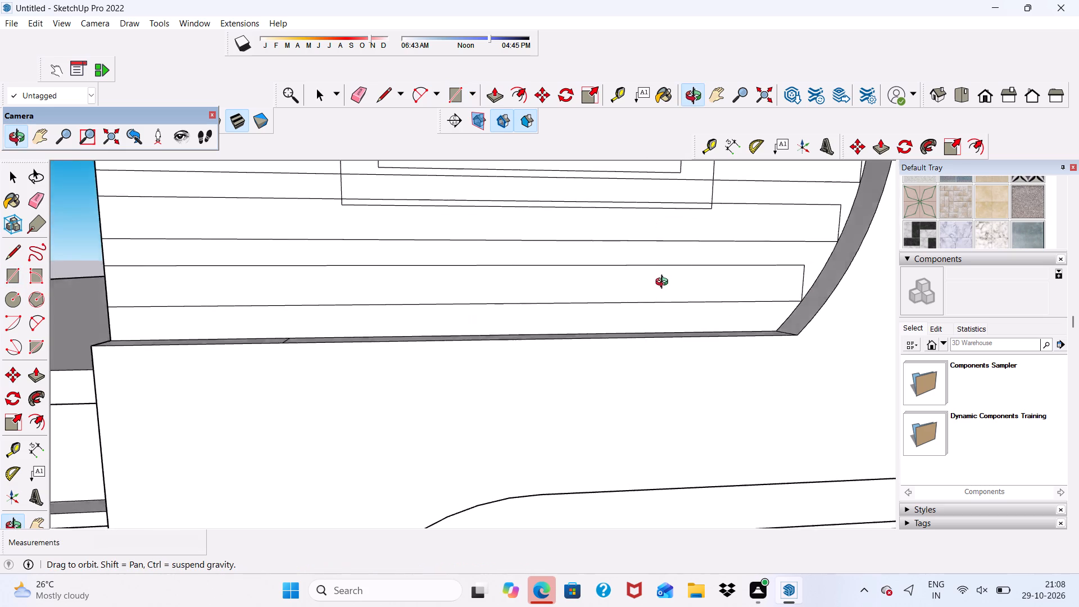
pyautogui.moveTo(664, 283); pyautogui.dragTo(650, 242, button='middle')
pyautogui.scroll(1, 650, 242)
pyautogui.scroll(-6, 572, 257)
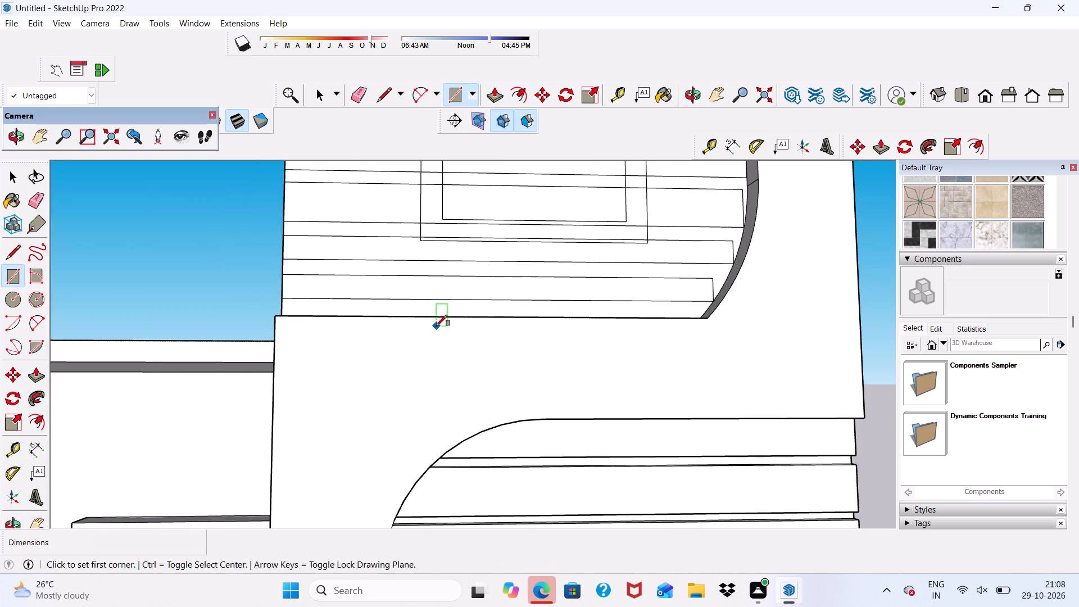
pyautogui.press('space')
# Erase the horizontal strip-line segments crossing the top and upper left of the window's frame border.
pyautogui.scroll(-6, 433, 320)
pyautogui.moveTo(429, 356); pyautogui.dragTo(421, 309, button='middle')
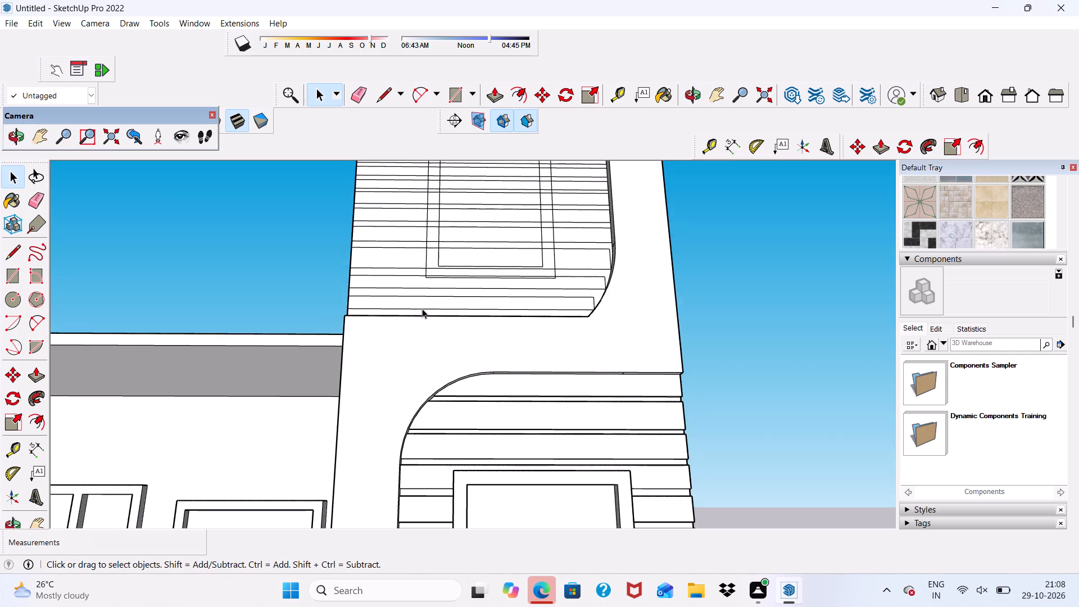
pyautogui.scroll(-7, 423, 341)
pyautogui.scroll(6, 502, 207)
pyautogui.scroll(6, 440, 191)
pyautogui.scroll(-6, 435, 141)
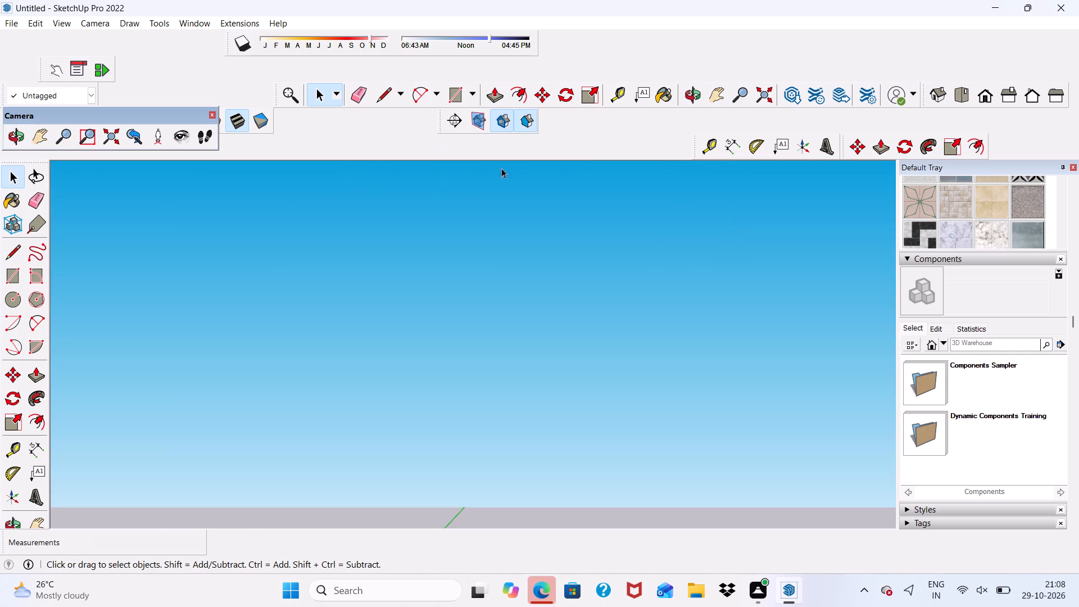
pyautogui.scroll(-5, 433, 80)
pyautogui.scroll(-9, 420, 273)
pyautogui.scroll(4, 442, 293)
pyautogui.scroll(6, 454, 365)
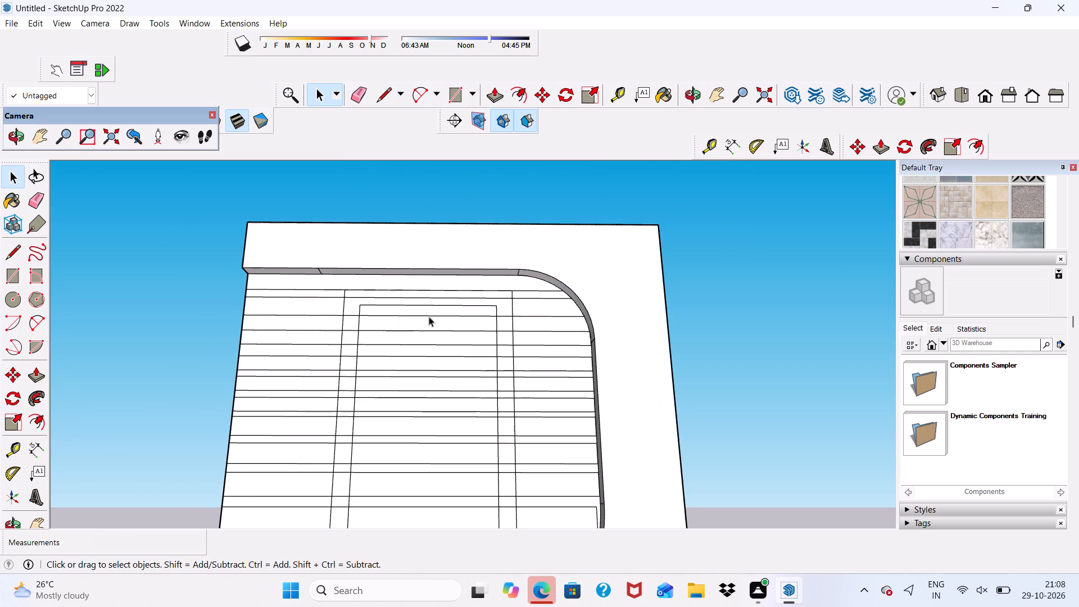
pyautogui.click(360, 87)
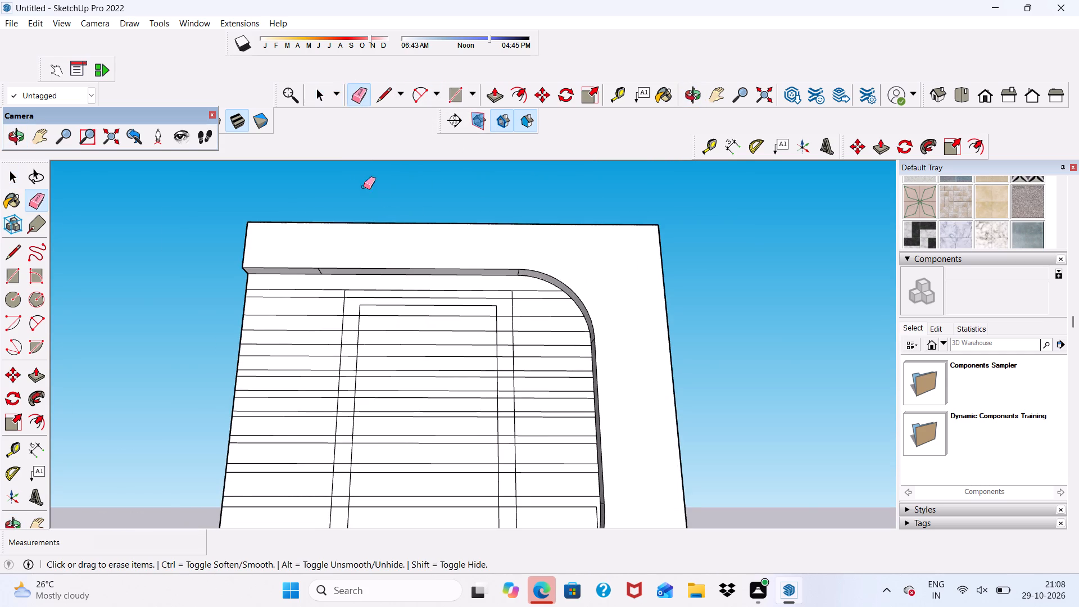
pyautogui.scroll(5, 371, 293)
pyautogui.scroll(8, 378, 354)
pyautogui.moveTo(319, 263); pyautogui.dragTo(319, 277)
pyautogui.moveTo(319, 281); pyautogui.dragTo(307, 358)
pyautogui.moveTo(305, 368); pyautogui.dragTo(302, 440)
pyautogui.scroll(-7, 292, 319)
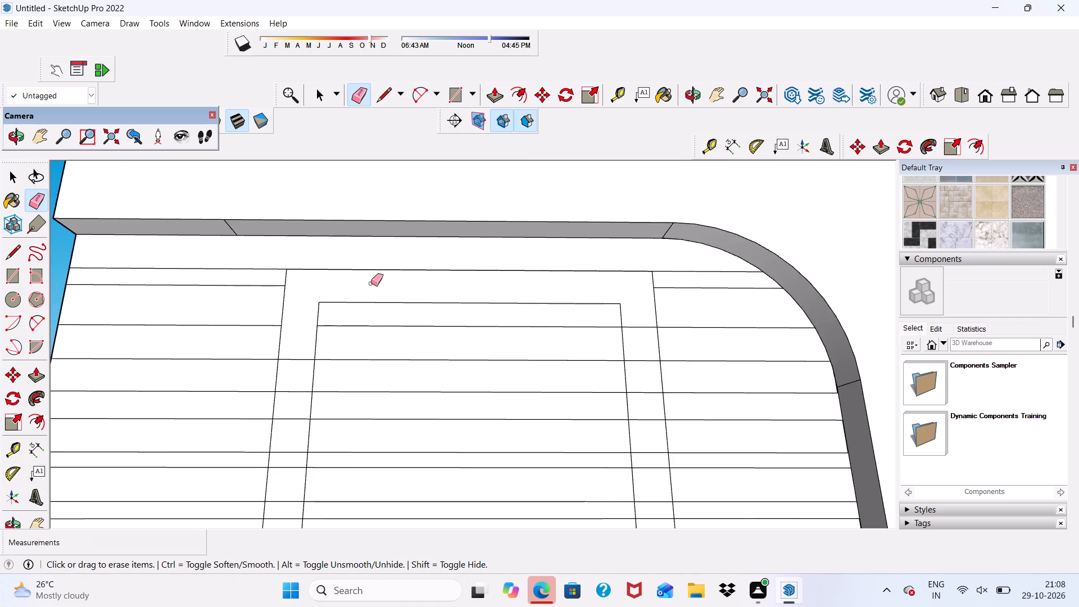
# Erase the strip-line segments crossing the upper part of the window frame's right border.
pyautogui.scroll(-6, 371, 278)
pyautogui.moveTo(459, 345); pyautogui.dragTo(504, 495, button='middle')
pyautogui.scroll(6, 482, 302)
pyautogui.moveTo(528, 284); pyautogui.dragTo(533, 289)
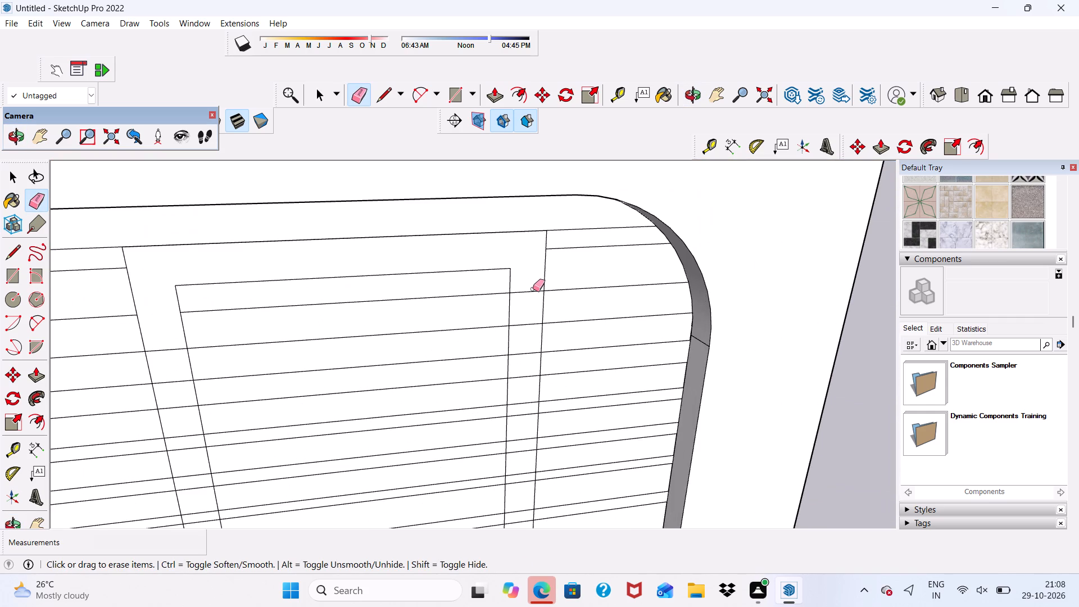
pyautogui.moveTo(533, 289); pyautogui.dragTo(536, 333)
pyautogui.moveTo(531, 326); pyautogui.dragTo(528, 375)
pyautogui.scroll(-5, 510, 280)
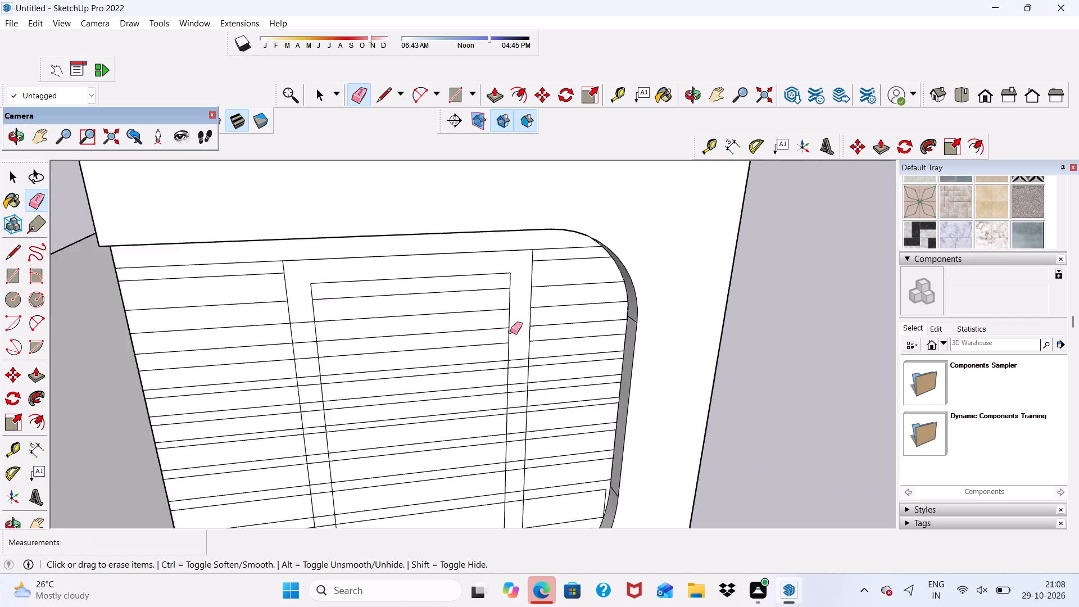
pyautogui.scroll(5, 510, 332)
pyautogui.moveTo(519, 363); pyautogui.dragTo(525, 400)
pyautogui.scroll(-7, 507, 246)
pyautogui.scroll(8, 512, 387)
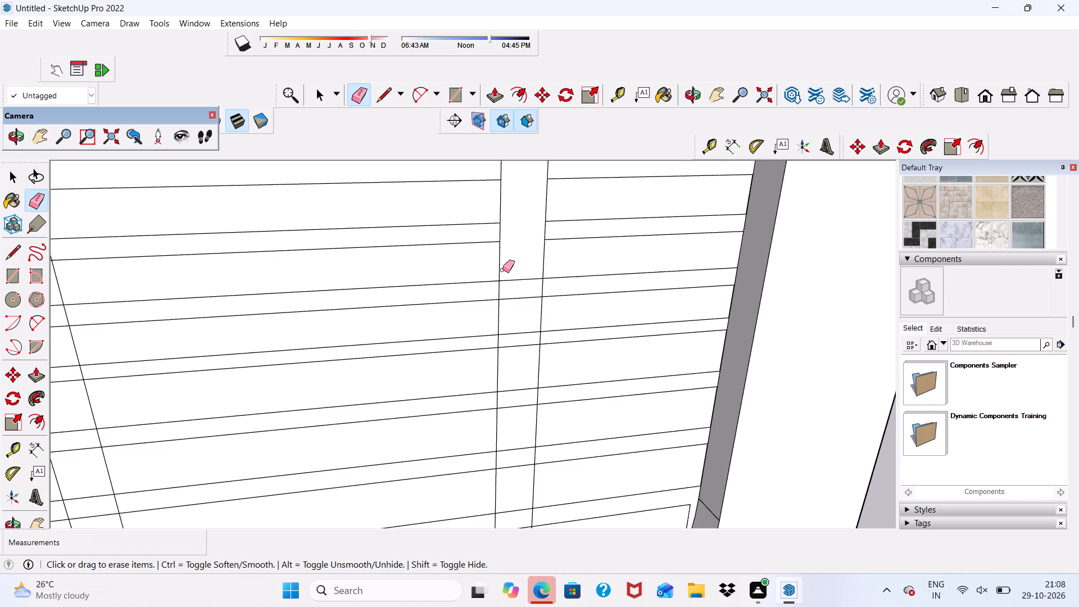
pyautogui.moveTo(522, 275); pyautogui.dragTo(525, 358)
# Erase the remaining strip-line segments crossing the lower part of the window frame's right border, down to its bottom corner.
pyautogui.scroll(-8, 545, 218)
pyautogui.scroll(7, 545, 325)
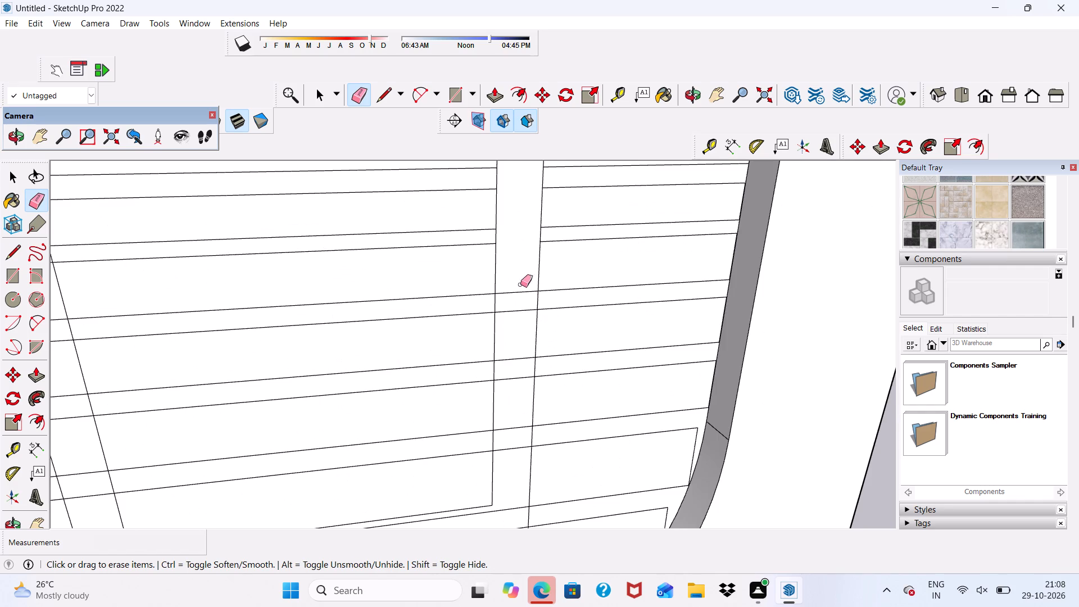
pyautogui.moveTo(514, 285); pyautogui.dragTo(513, 324)
pyautogui.scroll(-4, 511, 301)
pyautogui.scroll(2, 516, 355)
pyautogui.moveTo(510, 343); pyautogui.dragTo(515, 411)
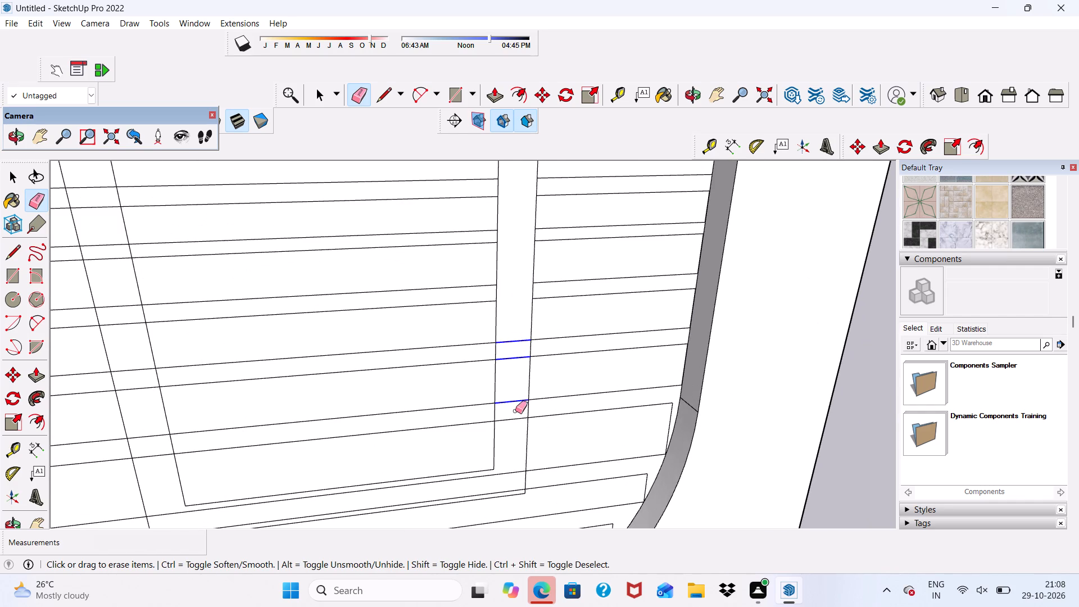
pyautogui.moveTo(515, 411); pyautogui.dragTo(515, 422)
pyautogui.scroll(-4, 514, 315)
pyautogui.scroll(6, 511, 407)
pyautogui.moveTo(506, 440); pyautogui.dragTo(507, 454)
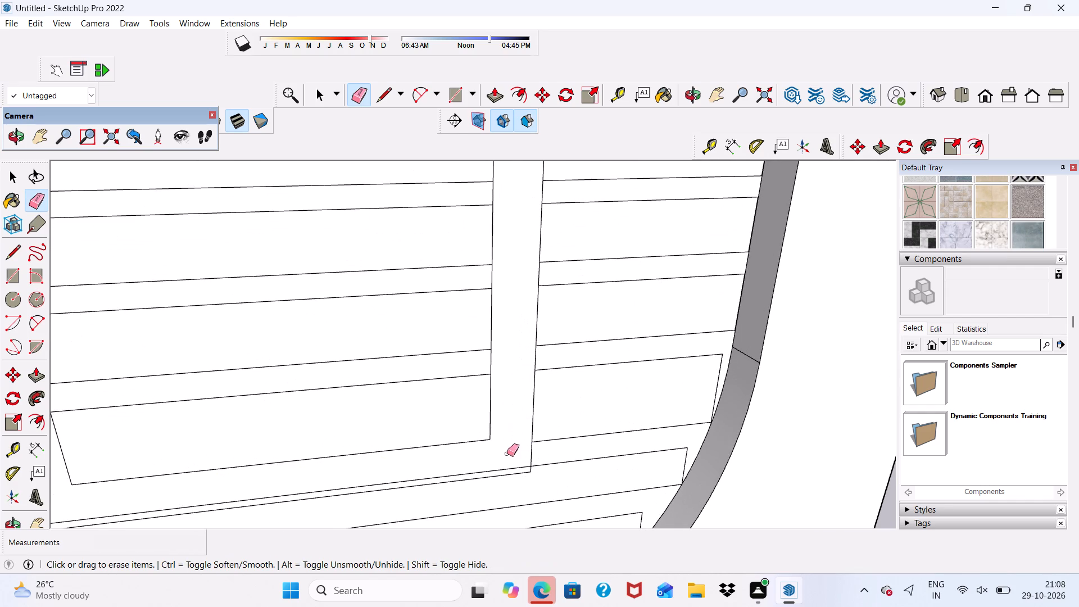
pyautogui.scroll(-4, 504, 438)
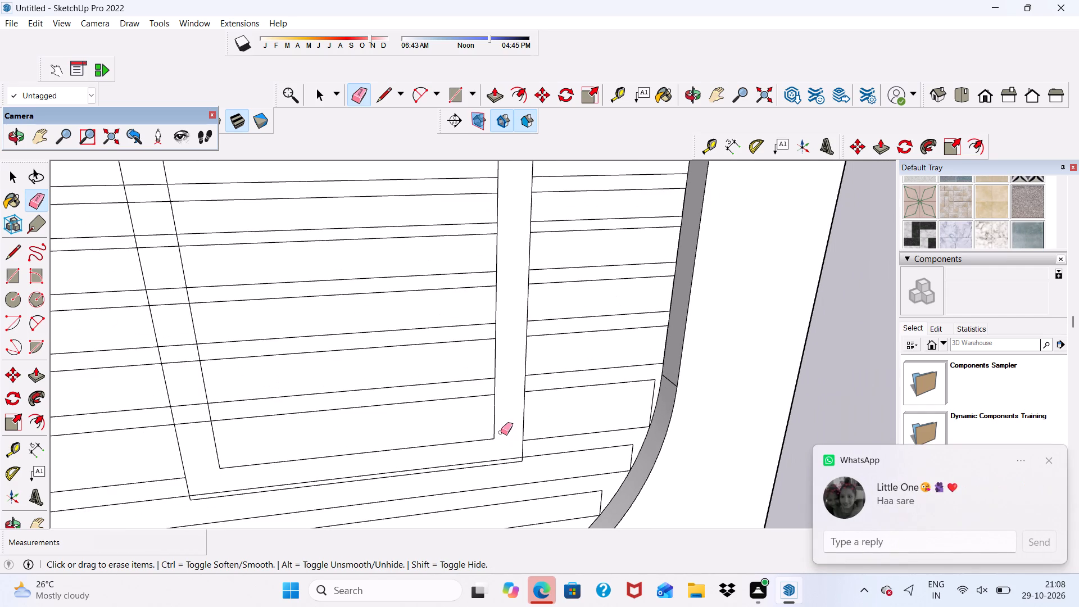
pyautogui.moveTo(501, 432); pyautogui.dragTo(483, 363, button='middle')
pyautogui.scroll(1, 484, 348)
pyautogui.scroll(7, 524, 504)
pyautogui.click(516, 490)
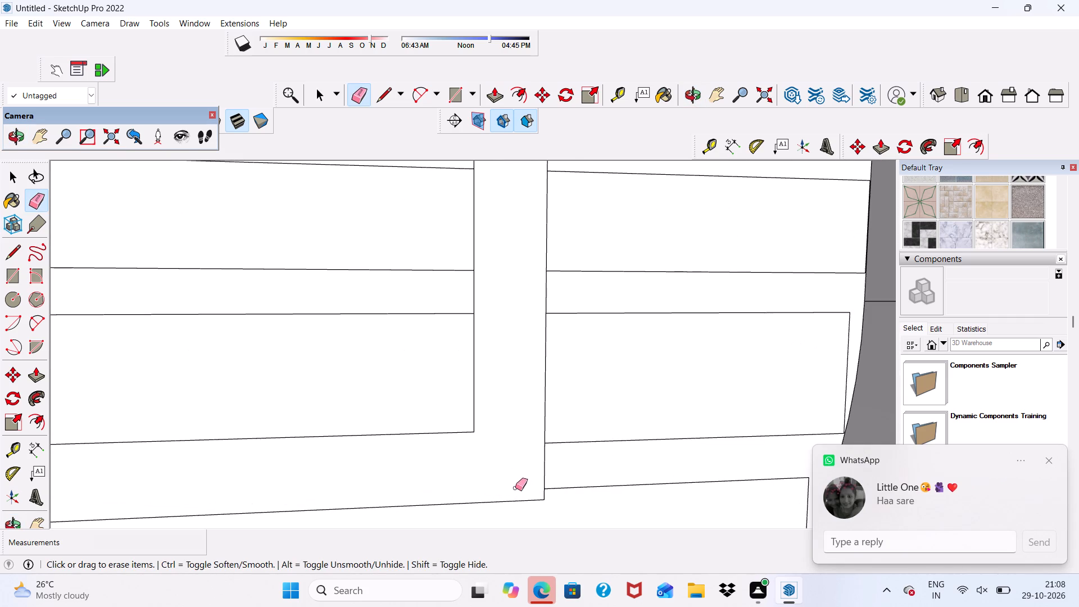
# Erase all horizontal strip lines inside the window's inner rectangle.
pyautogui.scroll(-8, 513, 456)
pyautogui.scroll(2, 386, 363)
pyautogui.moveTo(344, 246); pyautogui.dragTo(361, 401)
pyautogui.moveTo(347, 368); pyautogui.dragTo(352, 400)
pyautogui.scroll(-6, 342, 405)
pyautogui.moveTo(308, 203); pyautogui.dragTo(324, 324)
pyautogui.scroll(-7, 324, 339)
pyautogui.scroll(6, 317, 274)
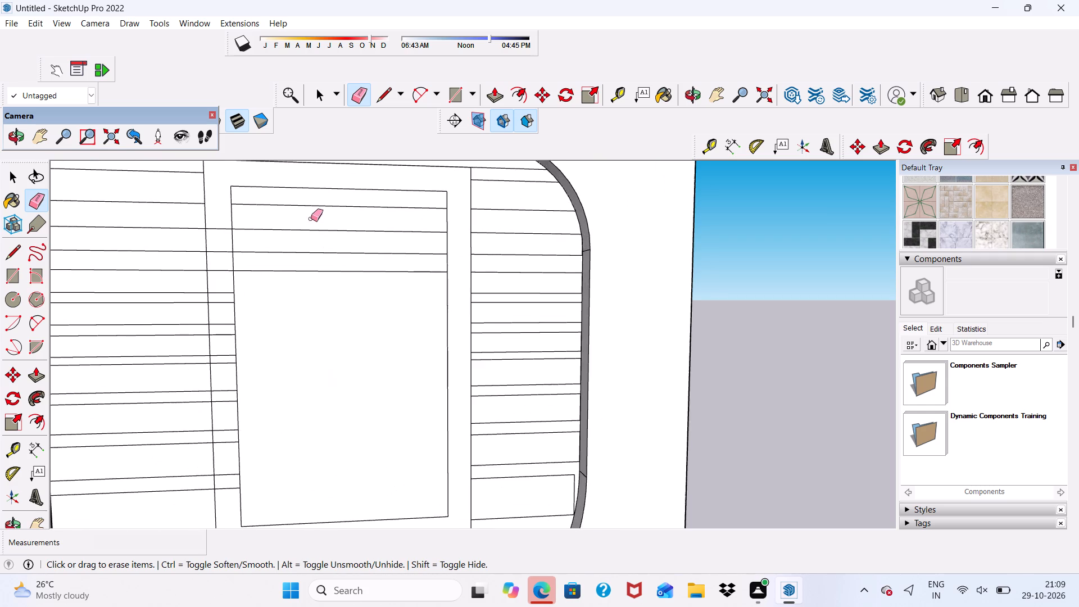
pyautogui.moveTo(309, 204); pyautogui.dragTo(301, 280)
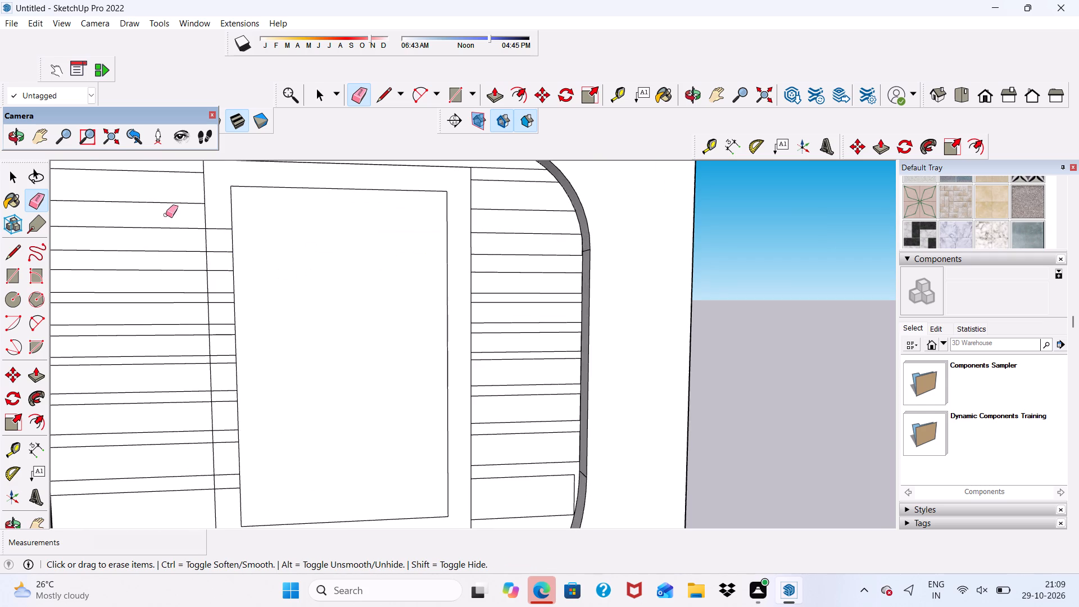
# Erase the horizontal strip-line segments crossing the upper and middle part of the window frame's left border.
pyautogui.scroll(4, 166, 215)
pyautogui.scroll(4, 224, 235)
pyautogui.moveTo(239, 236); pyautogui.dragTo(236, 297)
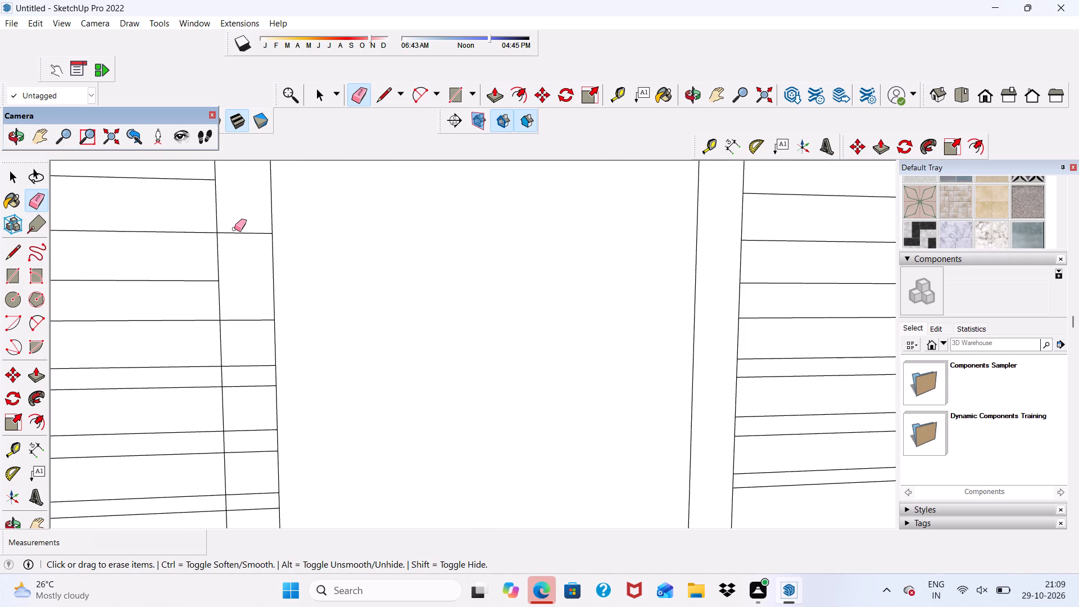
pyautogui.moveTo(234, 229); pyautogui.dragTo(234, 300)
pyautogui.moveTo(234, 302); pyautogui.dragTo(235, 347)
pyautogui.scroll(-6, 235, 276)
pyautogui.moveTo(265, 347); pyautogui.dragTo(265, 330, button='middle')
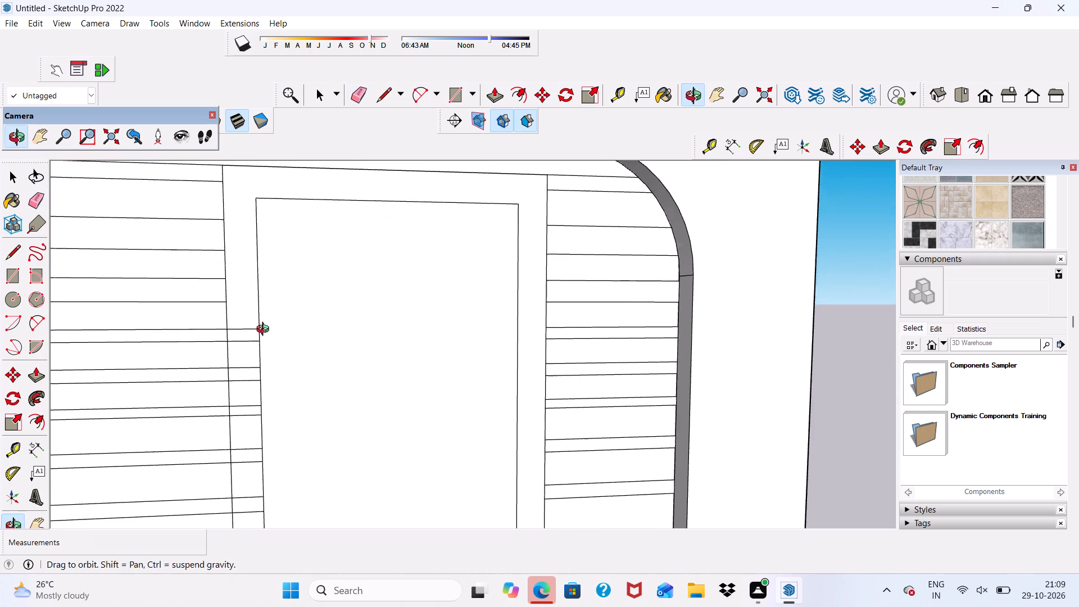
pyautogui.moveTo(265, 330); pyautogui.dragTo(291, 309, button='middle')
pyautogui.scroll(6, 277, 329)
pyautogui.moveTo(215, 307); pyautogui.dragTo(207, 361)
pyautogui.scroll(-4, 211, 276)
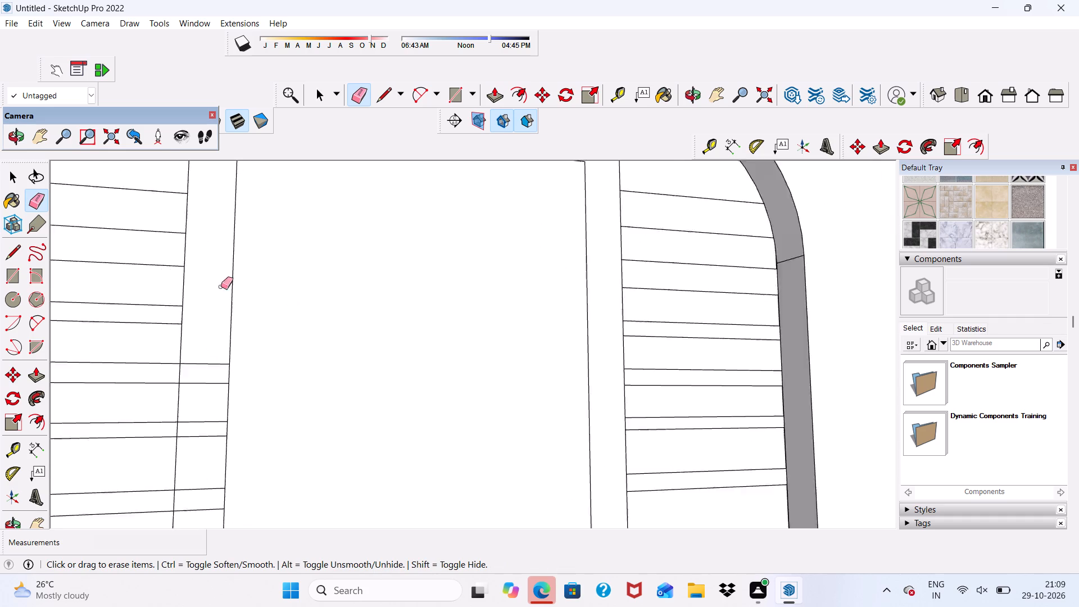
pyautogui.scroll(-3, 221, 287)
pyautogui.scroll(5, 268, 353)
pyautogui.moveTo(188, 342); pyautogui.dragTo(185, 372)
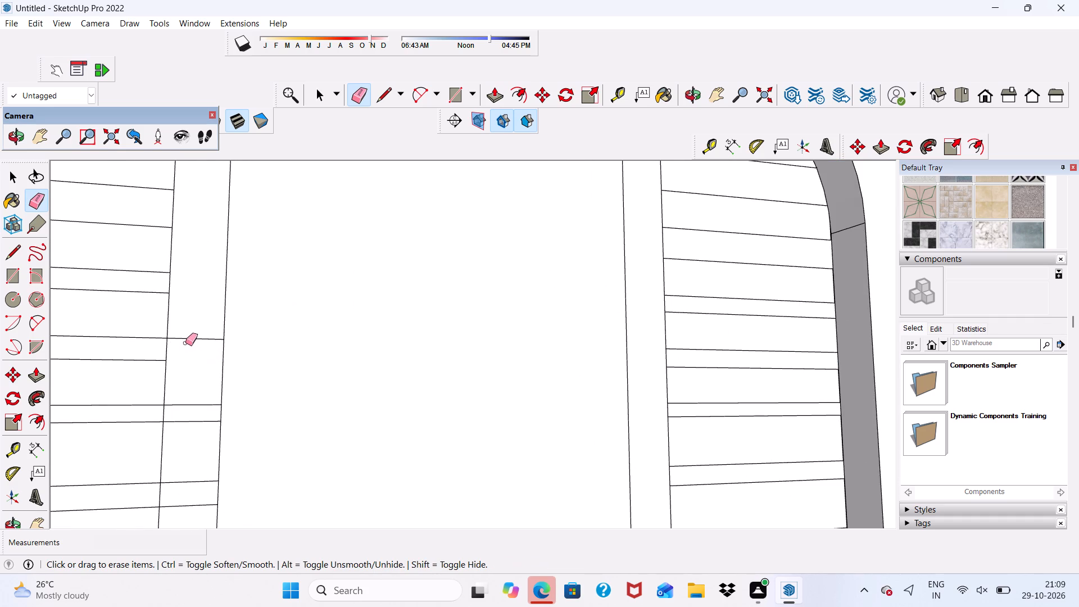
pyautogui.click(185, 343)
pyautogui.moveTo(186, 333); pyautogui.dragTo(193, 348)
# Erase the remaining strip-line segments crossing the lower part of the window frame's left border, down to its bottom corner.
pyautogui.scroll(-5, 215, 300)
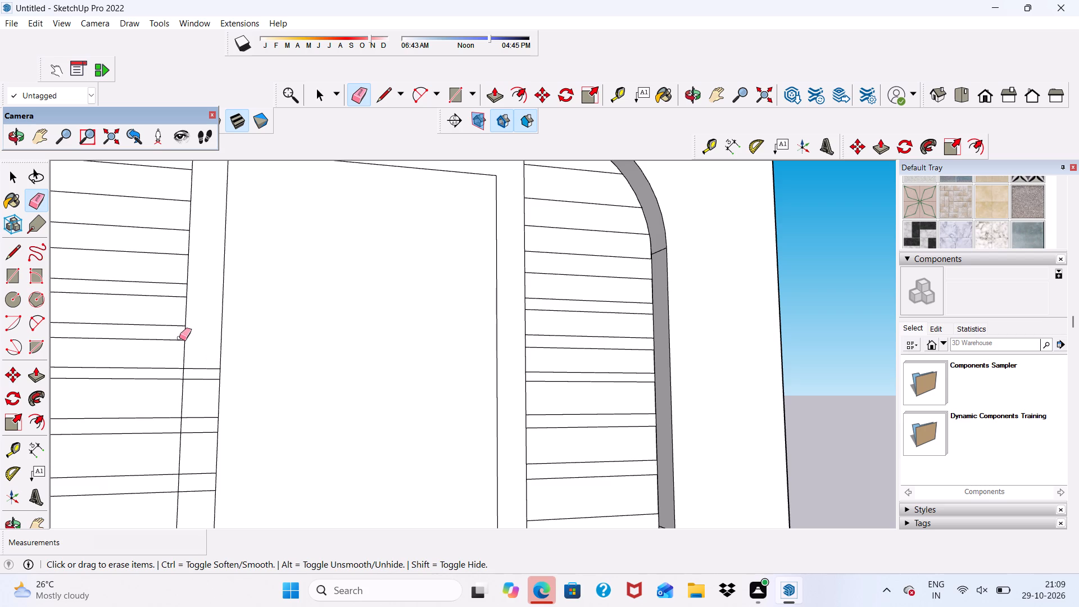
pyautogui.scroll(-5, 219, 330)
pyautogui.scroll(5, 303, 445)
pyautogui.scroll(3, 208, 316)
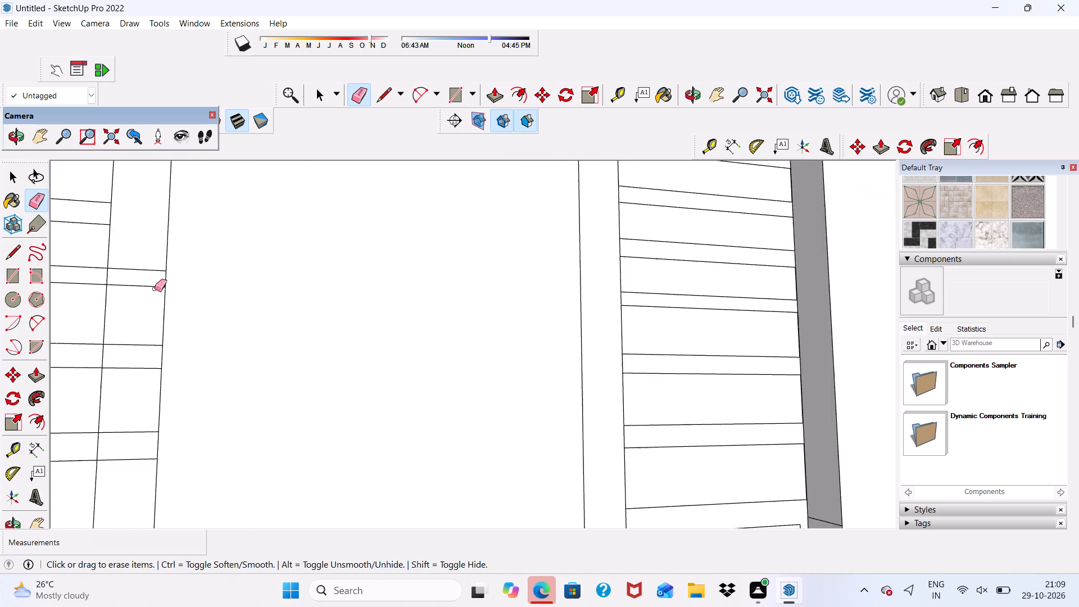
pyautogui.scroll(2, 155, 289)
pyautogui.moveTo(141, 262); pyautogui.dragTo(135, 292)
pyautogui.moveTo(123, 333); pyautogui.dragTo(131, 397)
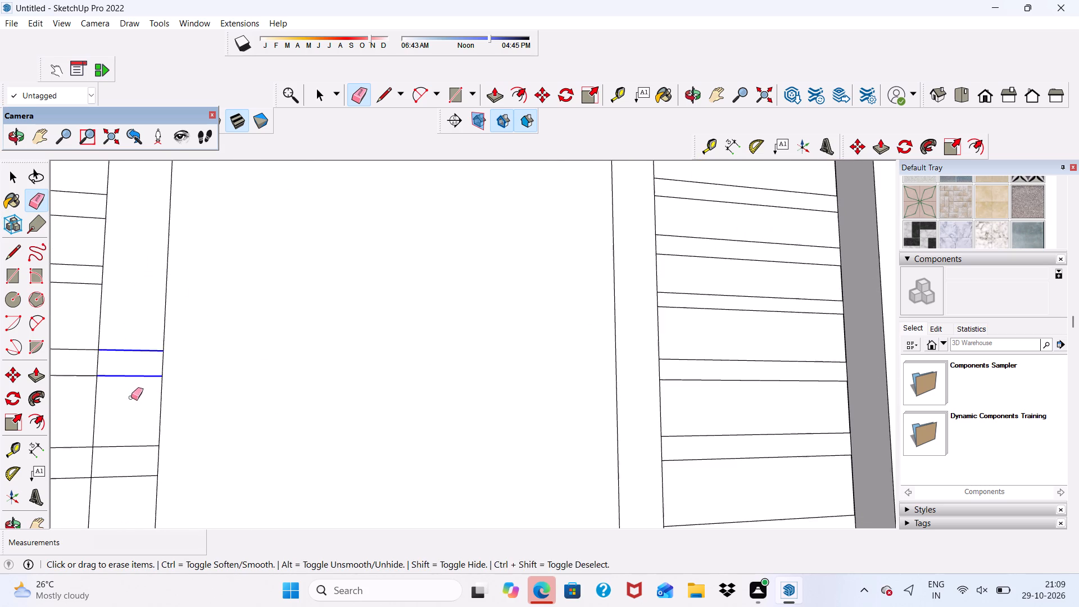
pyautogui.moveTo(131, 397); pyautogui.dragTo(133, 407)
pyautogui.scroll(-12, 135, 340)
pyautogui.scroll(6, 177, 389)
pyautogui.moveTo(137, 327); pyautogui.dragTo(137, 335)
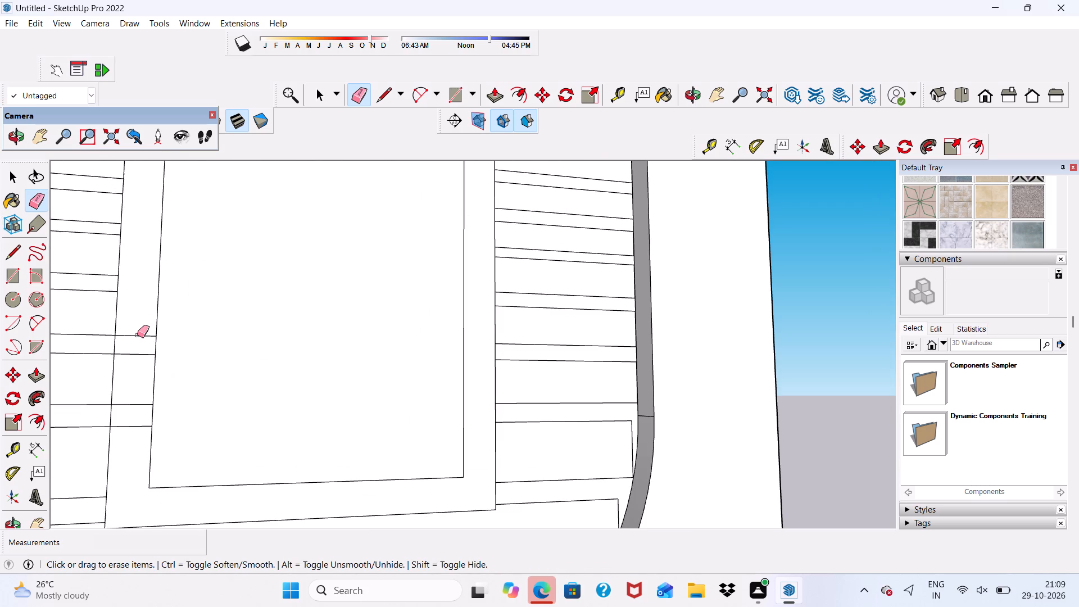
pyautogui.moveTo(137, 335); pyautogui.dragTo(133, 360)
pyautogui.moveTo(129, 391); pyautogui.dragTo(126, 428)
# Push/Pull the window's frame border outward from the facade panel by 3".
pyautogui.scroll(-12, 132, 419)
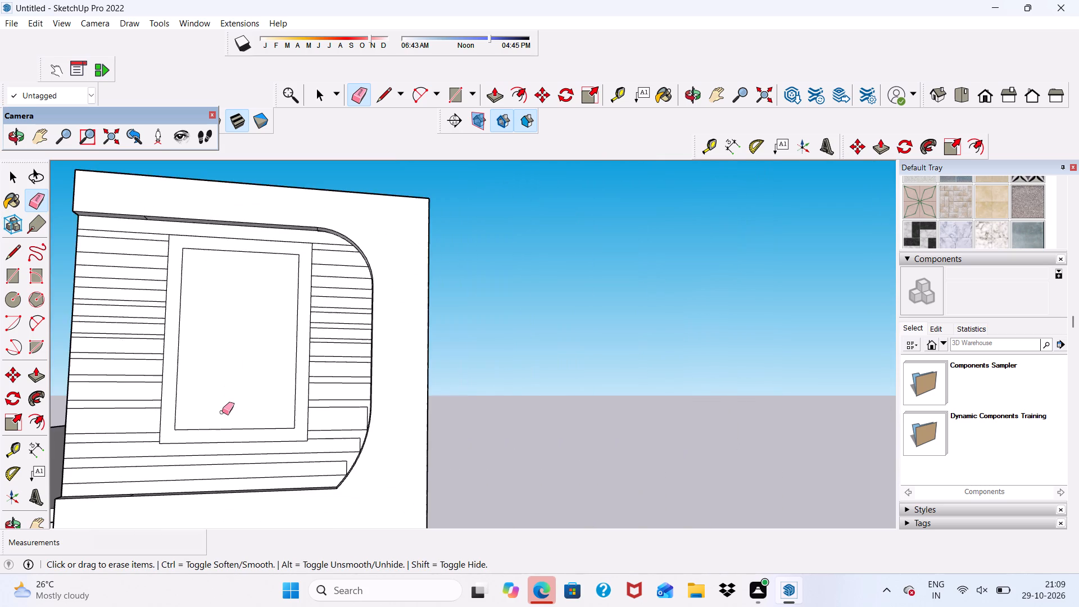
pyautogui.moveTo(222, 413); pyautogui.dragTo(244, 447, button='middle')
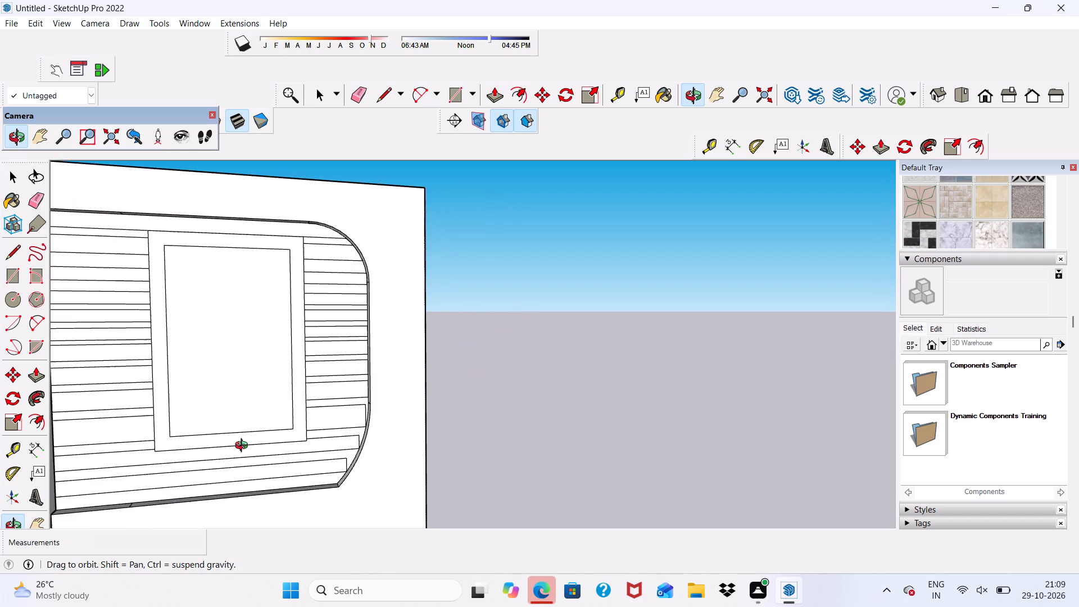
pyautogui.moveTo(244, 447); pyautogui.dragTo(217, 447, button='middle')
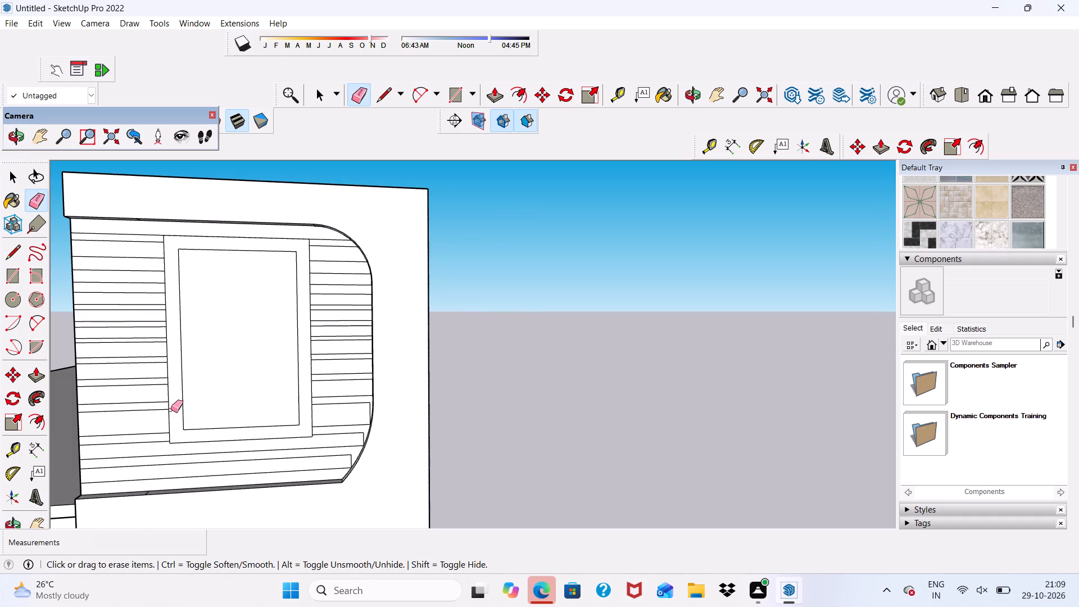
pyautogui.press('space')
pyautogui.scroll(-5, 213, 386)
pyautogui.scroll(6, 209, 345)
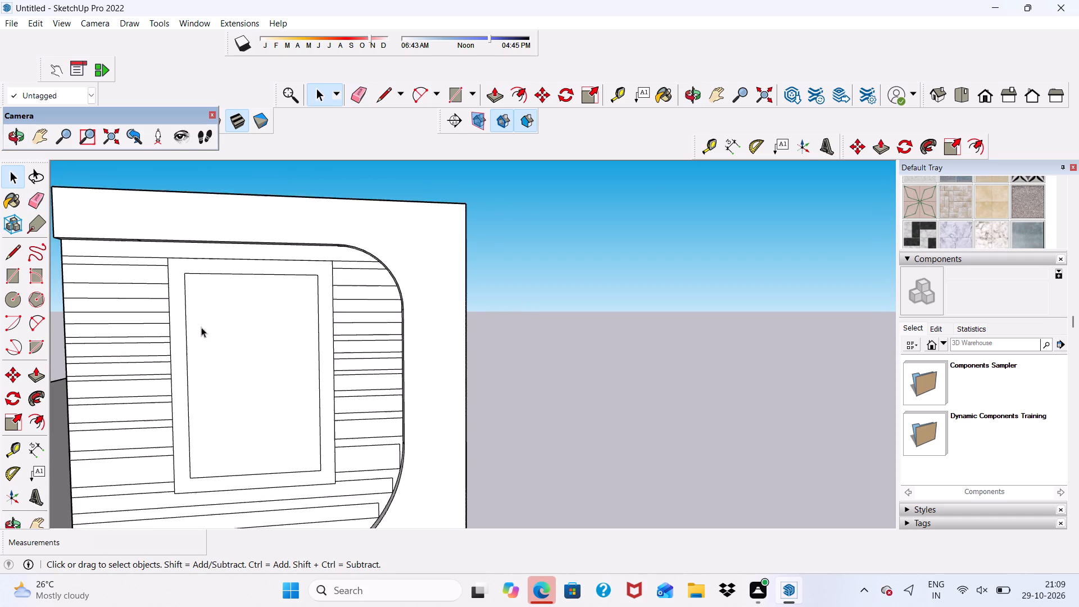
pyautogui.scroll(6, 174, 250)
pyautogui.click(172, 246)
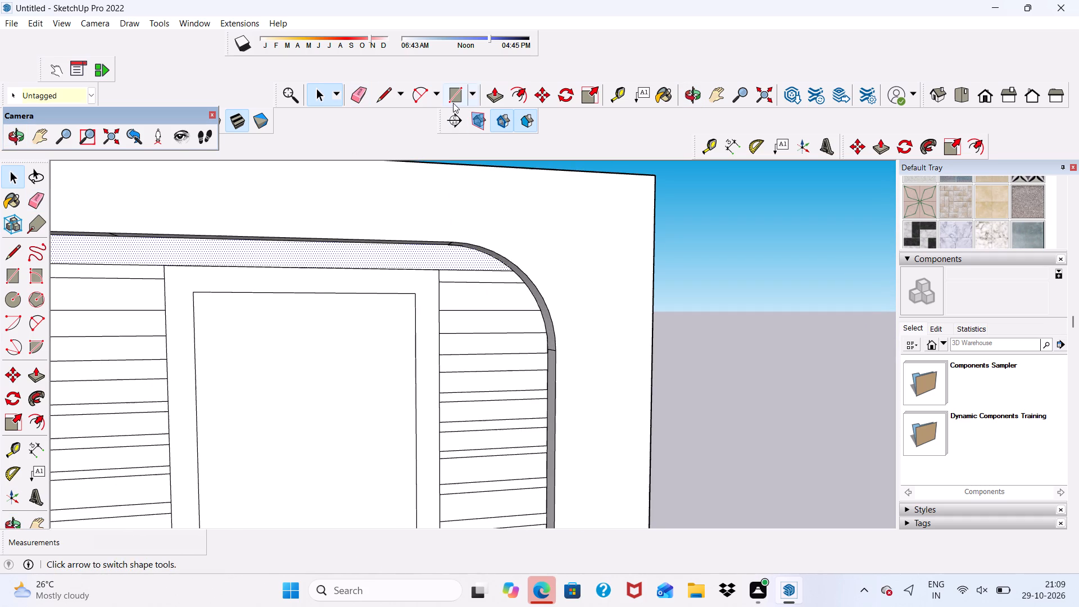
pyautogui.click(294, 286)
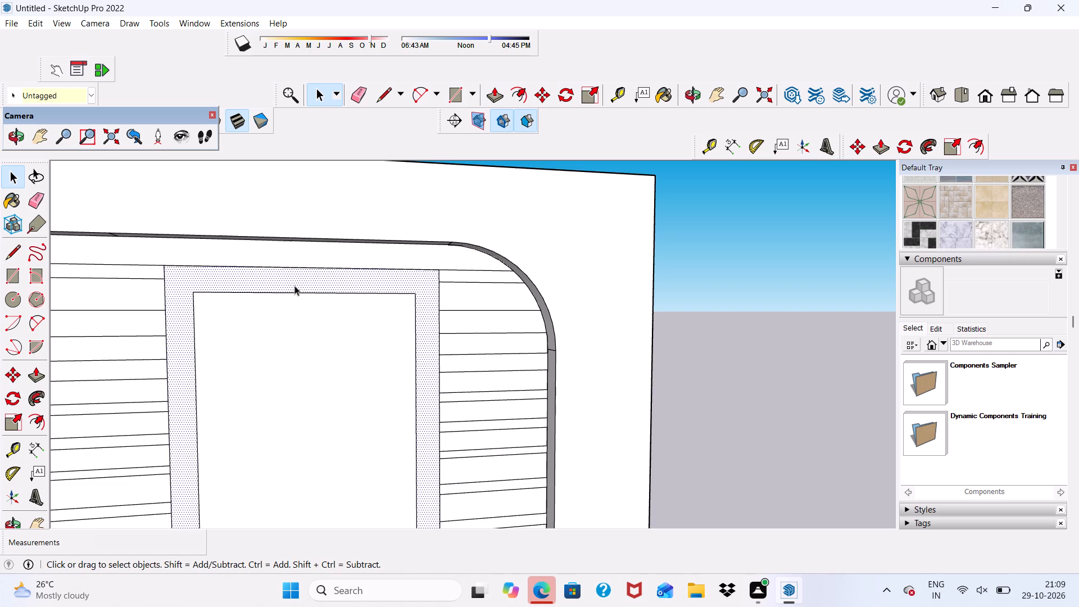
pyautogui.click(495, 97)
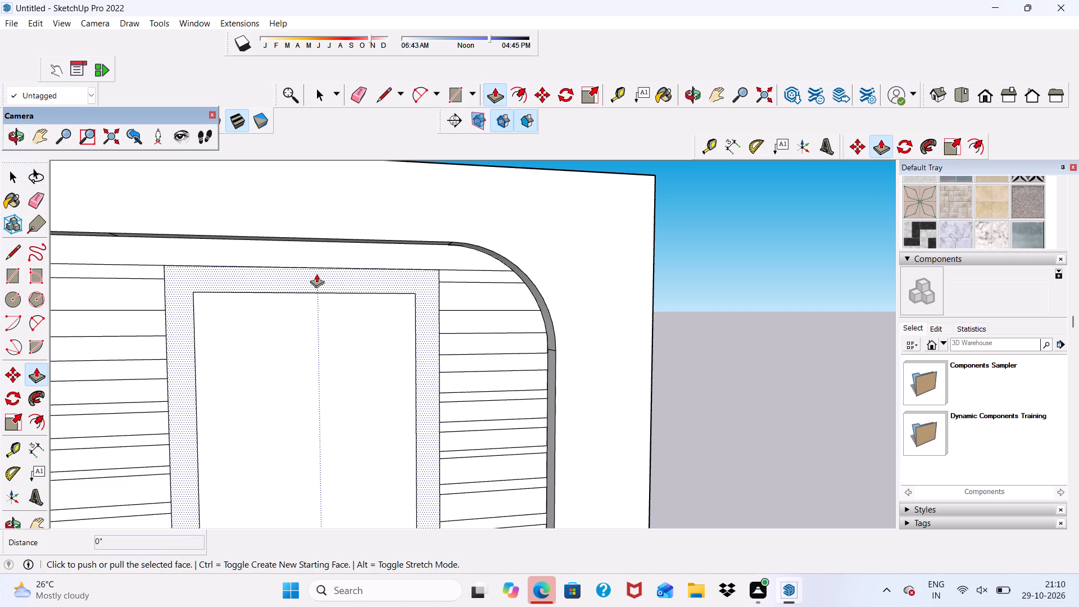
pyautogui.click(314, 275)
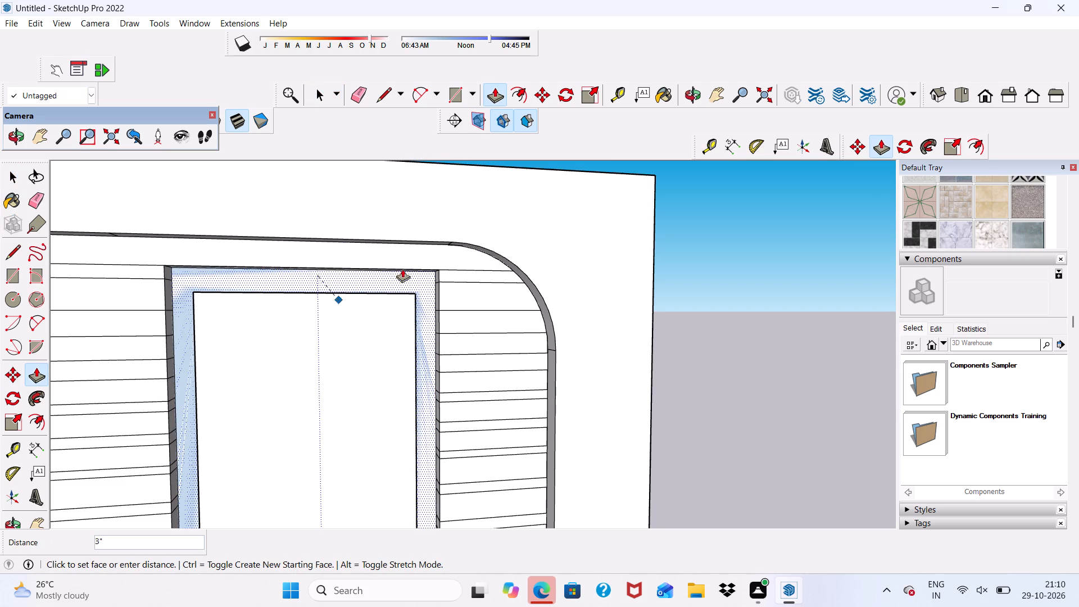
pyautogui.scroll(-5, 161, 242)
pyautogui.scroll(-4, 274, 226)
pyautogui.press('3')
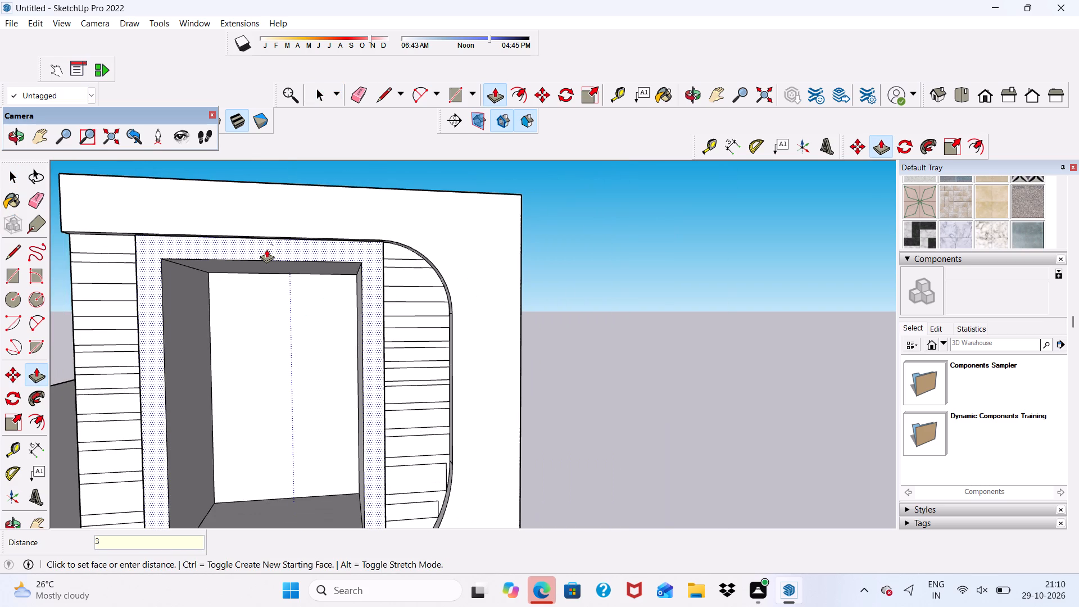
pyautogui.hotkey('shift', '"')
pyautogui.press('Return')
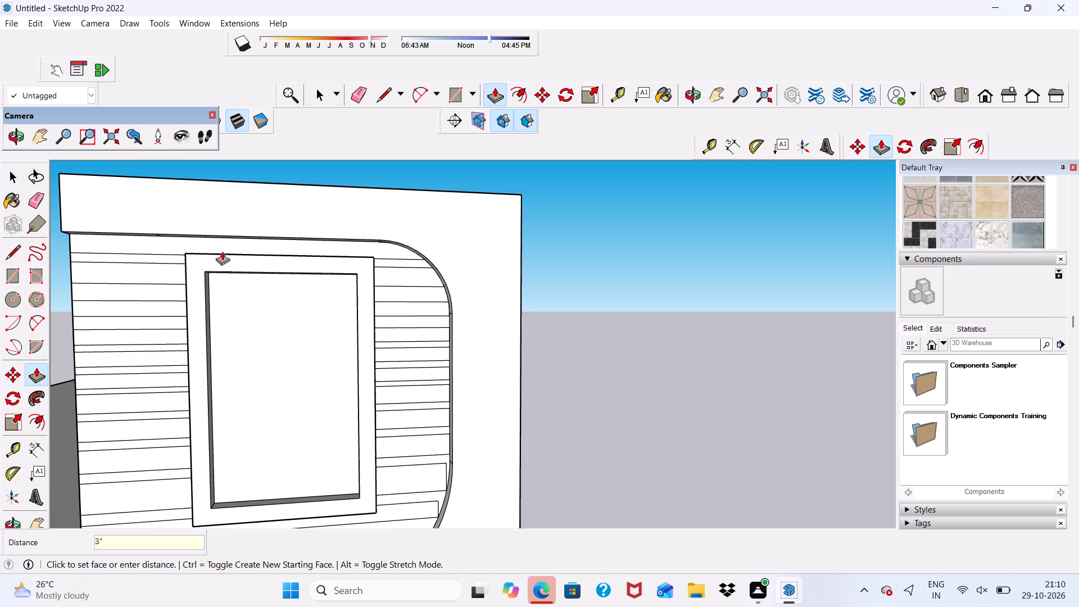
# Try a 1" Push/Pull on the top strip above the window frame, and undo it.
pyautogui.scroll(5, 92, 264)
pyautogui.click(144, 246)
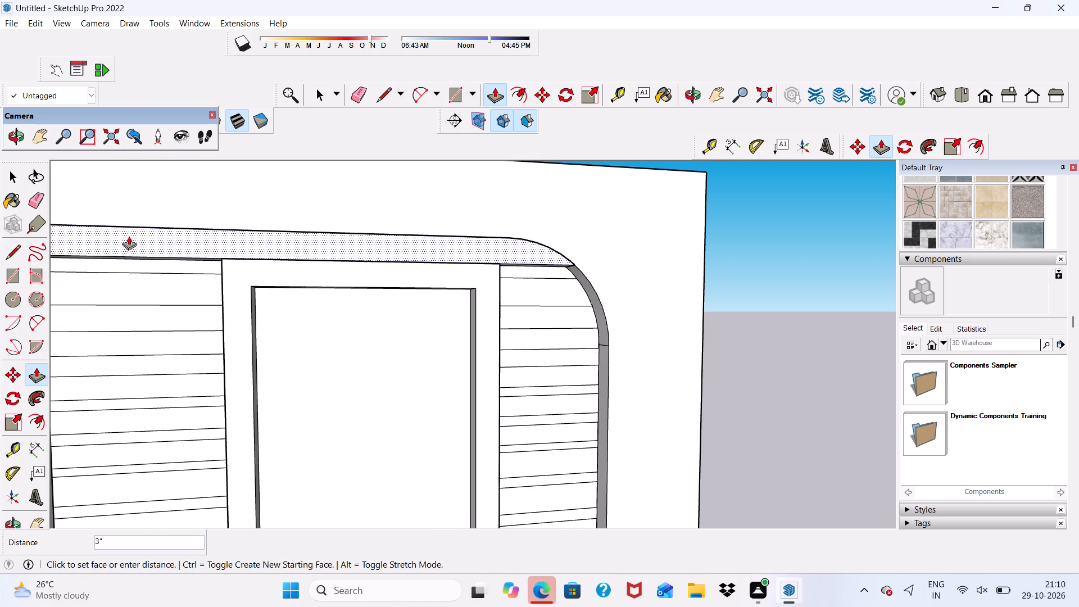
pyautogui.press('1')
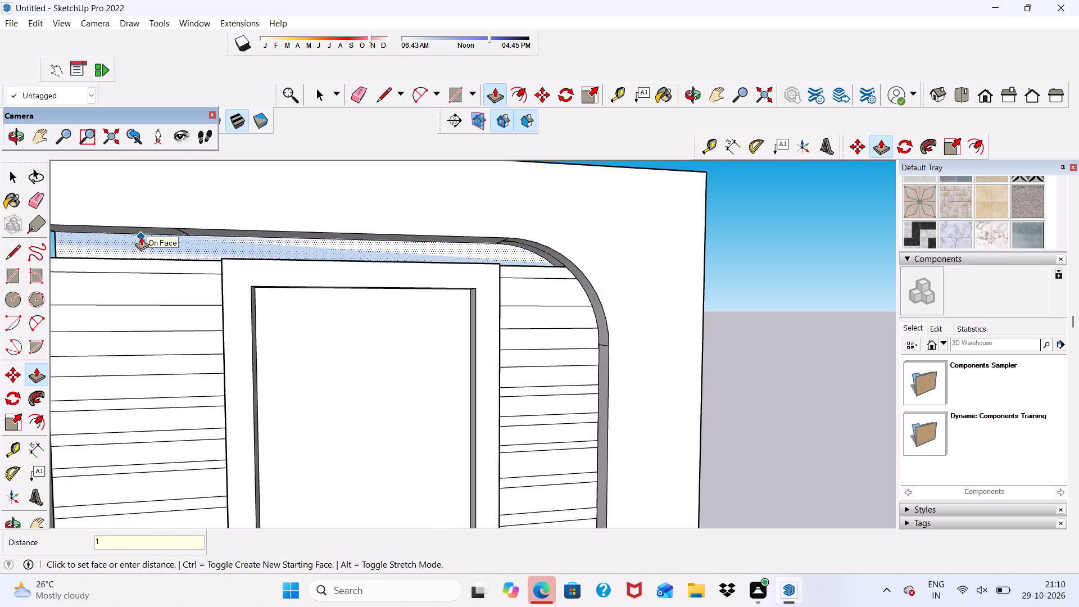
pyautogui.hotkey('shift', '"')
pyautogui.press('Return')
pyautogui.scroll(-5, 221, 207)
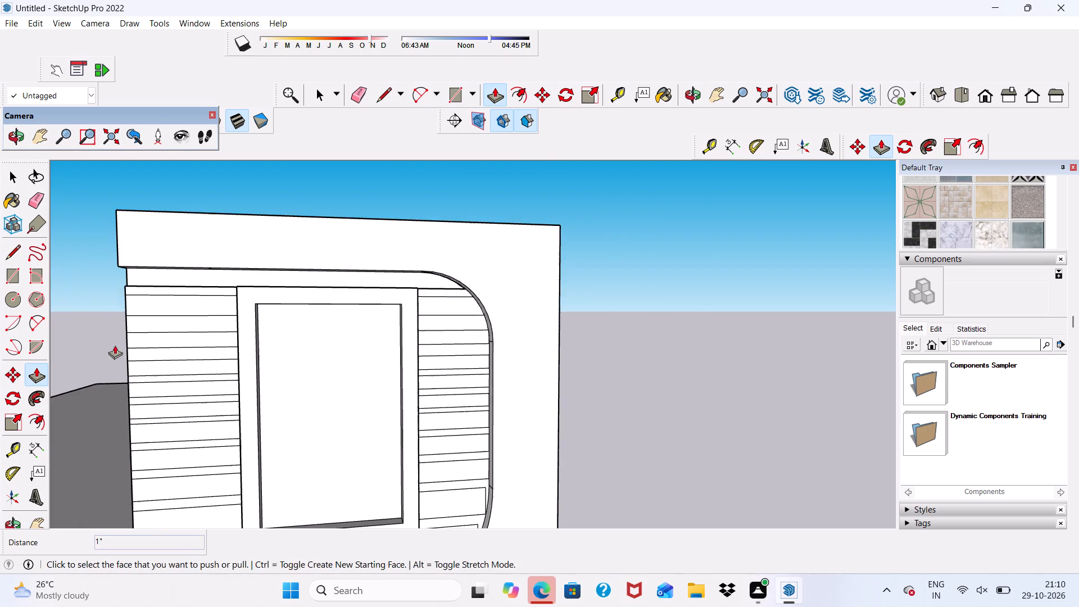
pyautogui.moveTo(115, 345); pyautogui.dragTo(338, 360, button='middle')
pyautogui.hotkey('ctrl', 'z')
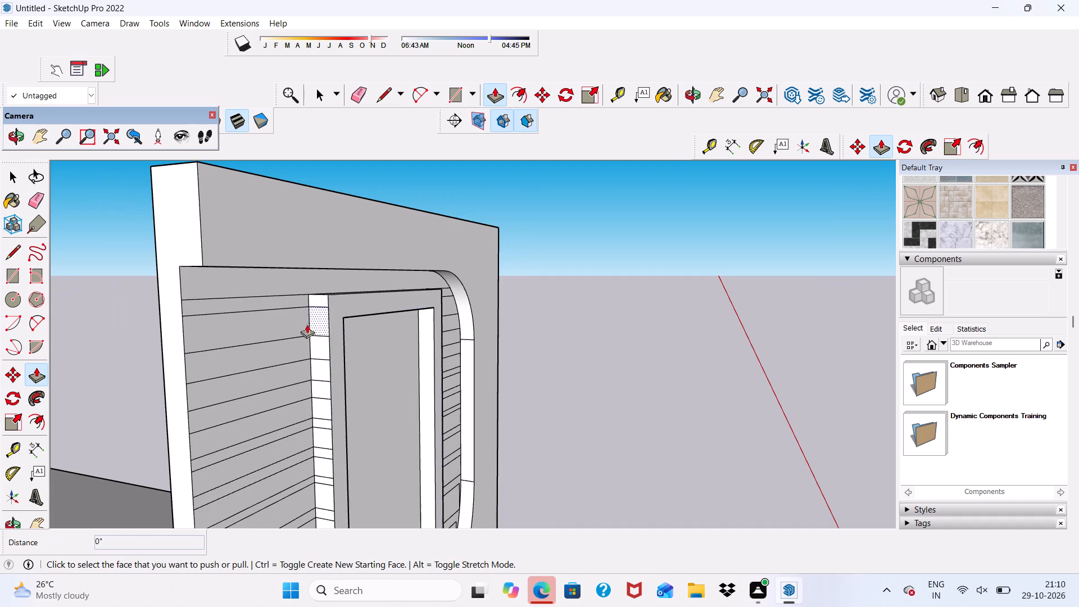
# Push/Pull the top strip above the window frame outward by 1".
pyautogui.scroll(4, 197, 291)
pyautogui.click(197, 286)
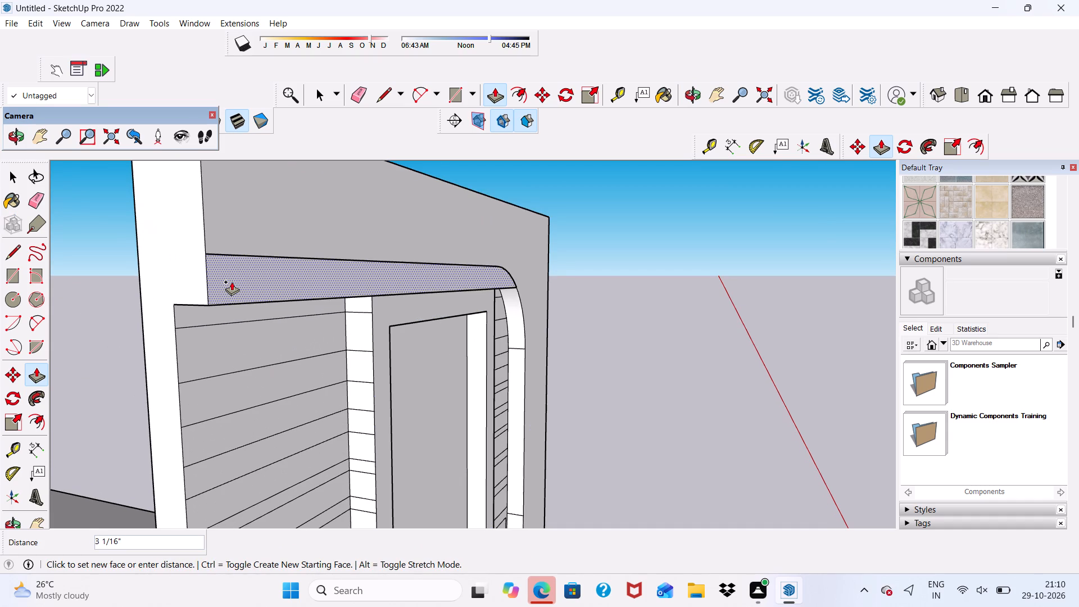
pyautogui.press('1')
pyautogui.hotkey('shift', '"')
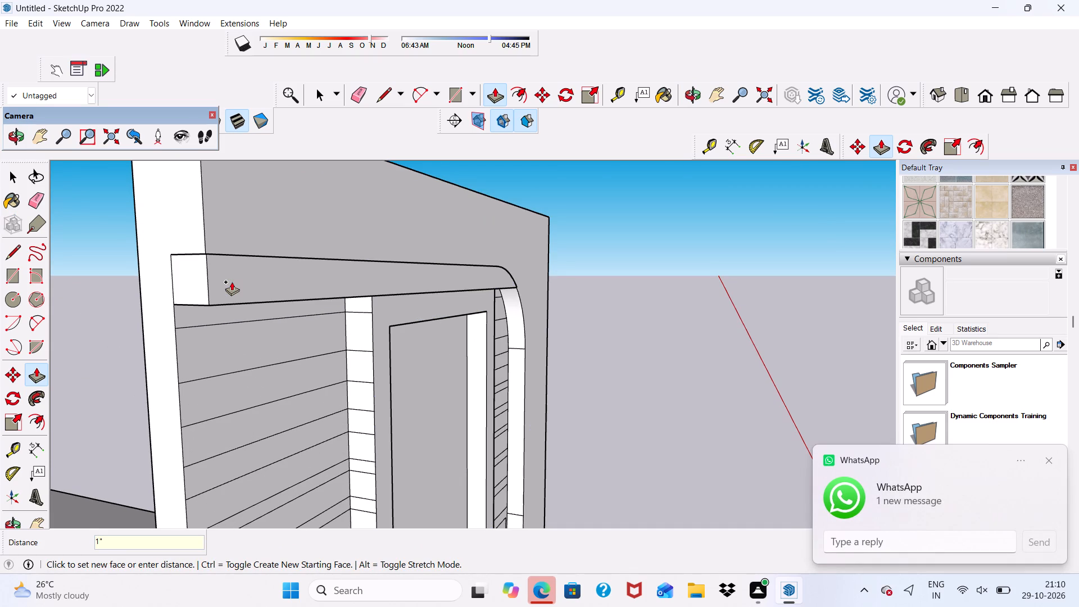
pyautogui.press('Return')
# Push/Pull the first two wide strips below the top strip, on the window's left side, outward by 1" each.
pyautogui.scroll(3, 232, 282)
pyautogui.click(192, 355)
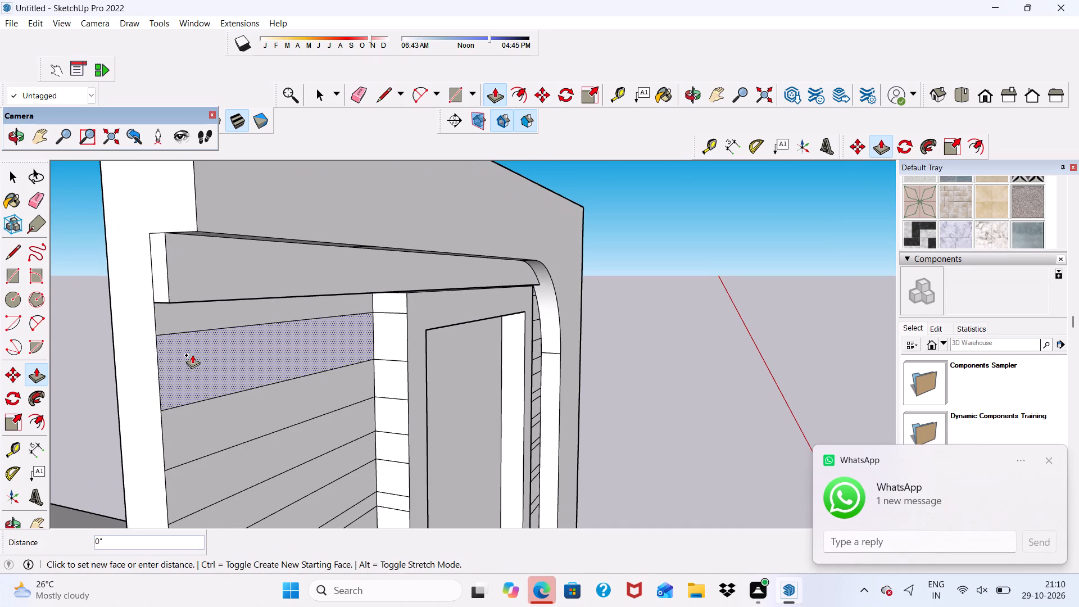
pyautogui.press('1')
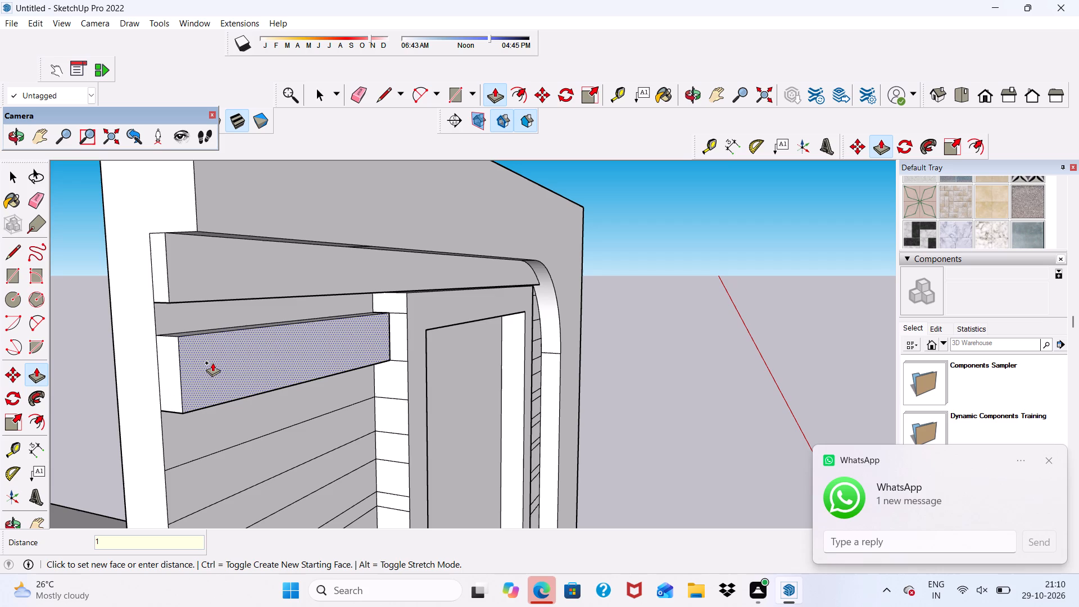
pyautogui.hotkey('shift', '"')
pyautogui.press('Return')
pyautogui.scroll(-3, 183, 382)
pyautogui.scroll(3, 181, 450)
pyautogui.click(182, 468)
pyautogui.write('1"')
pyautogui.press('Return')
pyautogui.scroll(-7, 257, 478)
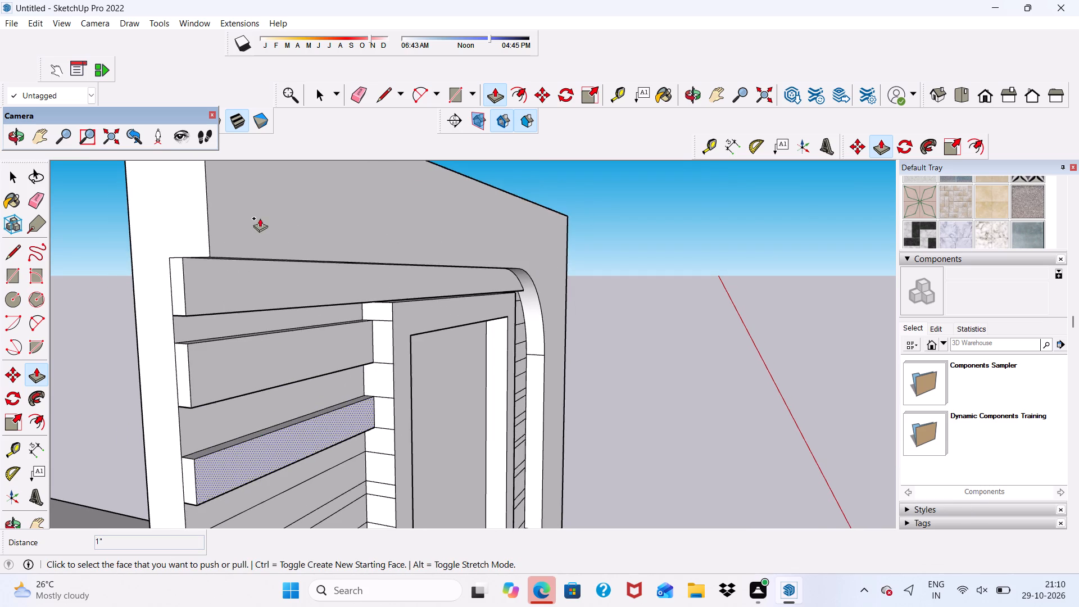
# Push/Pull the third wide strip below the top strip, on the window's left side, outward by 1".
pyautogui.scroll(-5, 260, 218)
pyautogui.scroll(6, 157, 413)
pyautogui.scroll(-8, 329, 321)
pyautogui.scroll(5, 396, 336)
pyautogui.scroll(-1, 360, 321)
pyautogui.scroll(2, 356, 320)
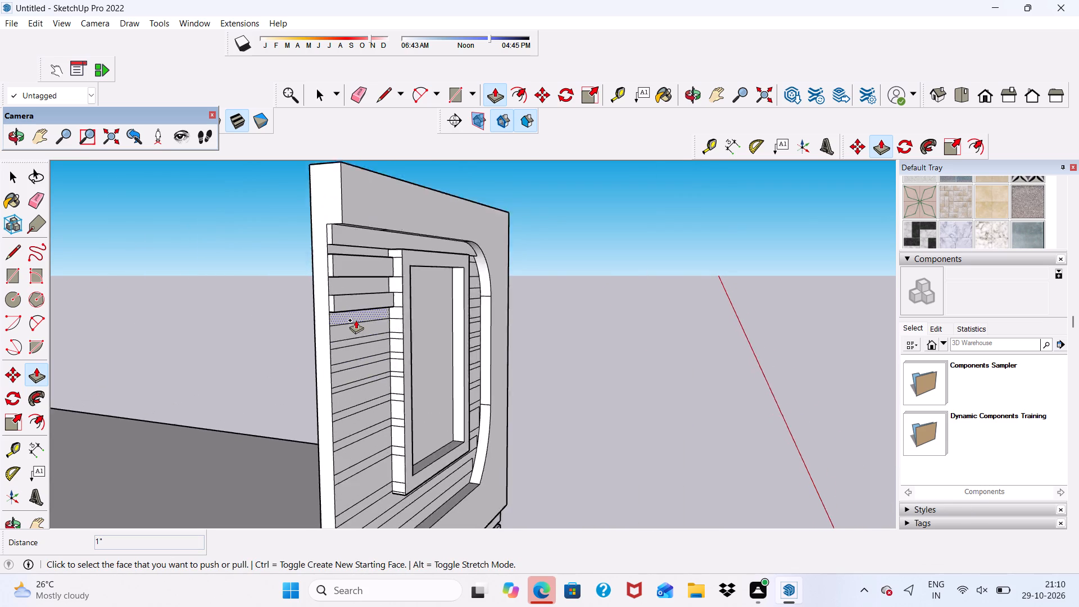
pyautogui.scroll(4, 356, 320)
pyautogui.scroll(-1, 344, 323)
pyautogui.moveTo(344, 323); pyautogui.dragTo(337, 283, button='middle')
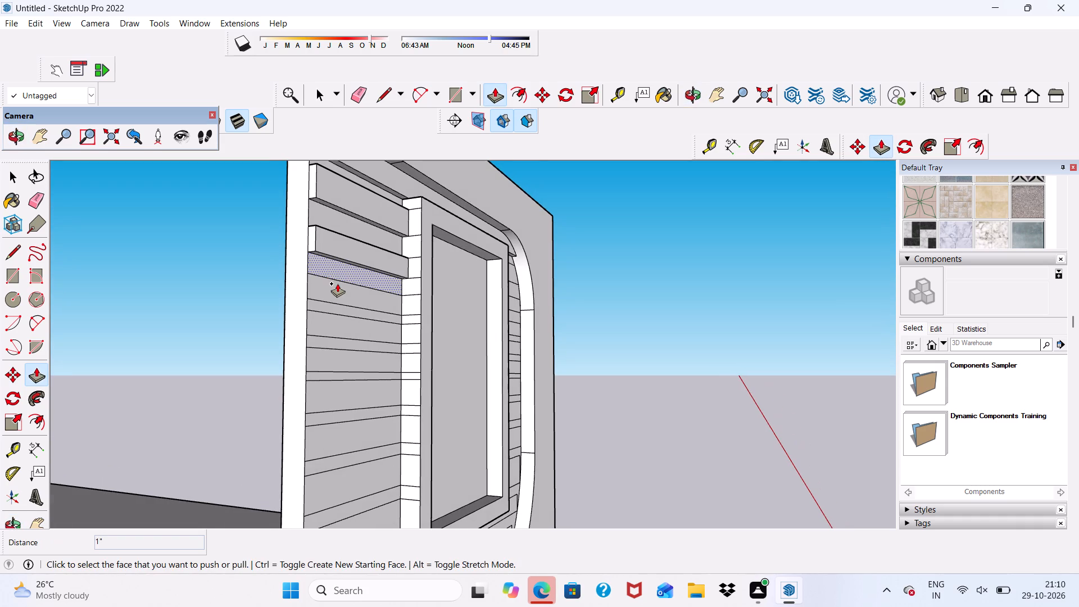
pyautogui.scroll(-2, 340, 288)
pyautogui.scroll(2, 353, 364)
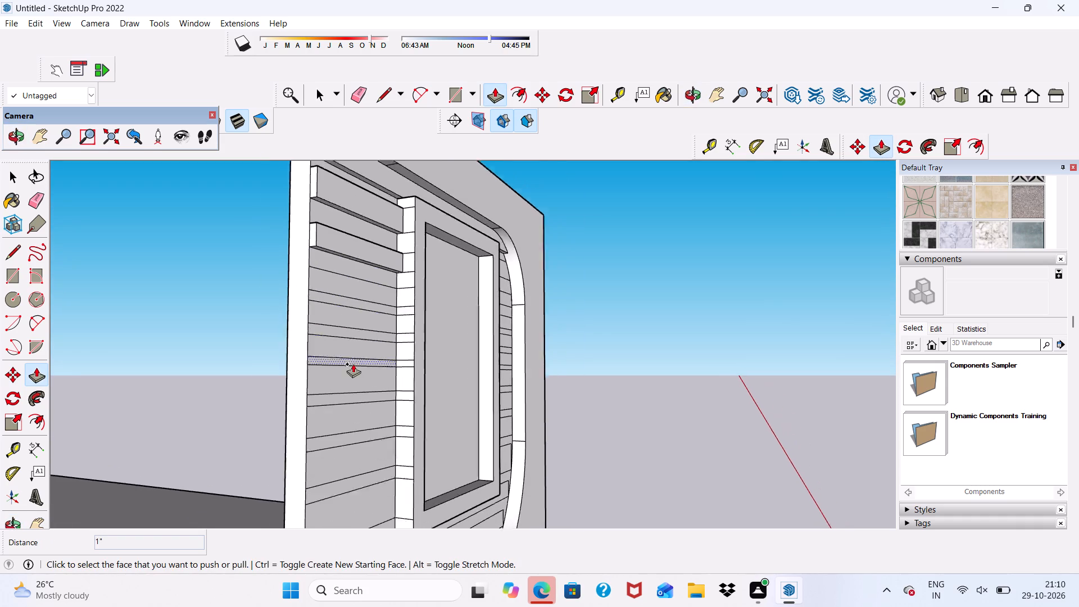
pyautogui.scroll(4, 353, 364)
pyautogui.moveTo(306, 224); pyautogui.dragTo(312, 298, button='middle')
pyautogui.scroll(5, 284, 252)
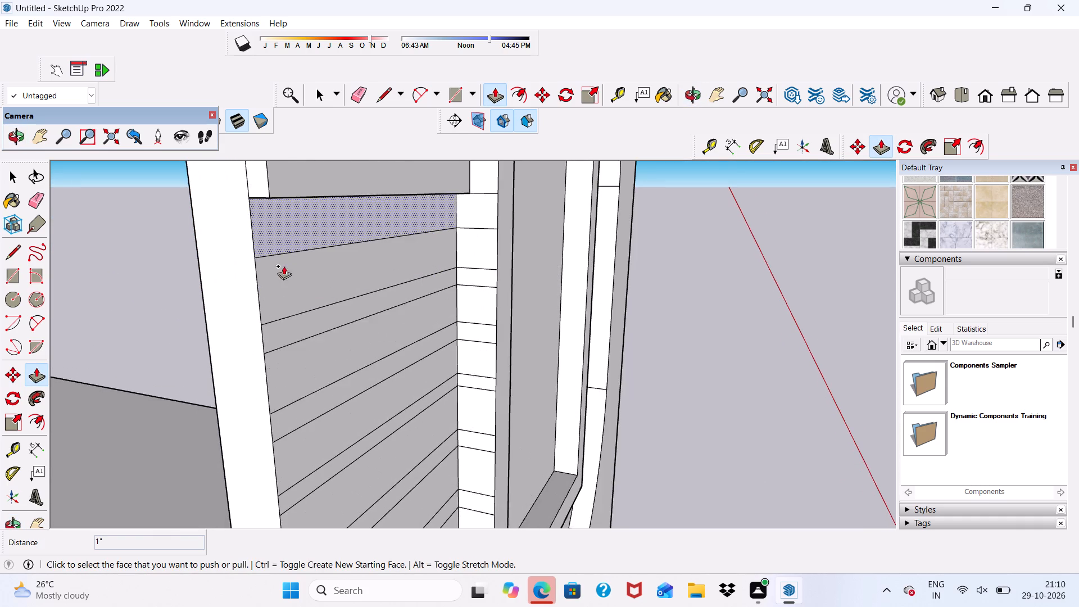
pyautogui.click(280, 282)
pyautogui.press('1')
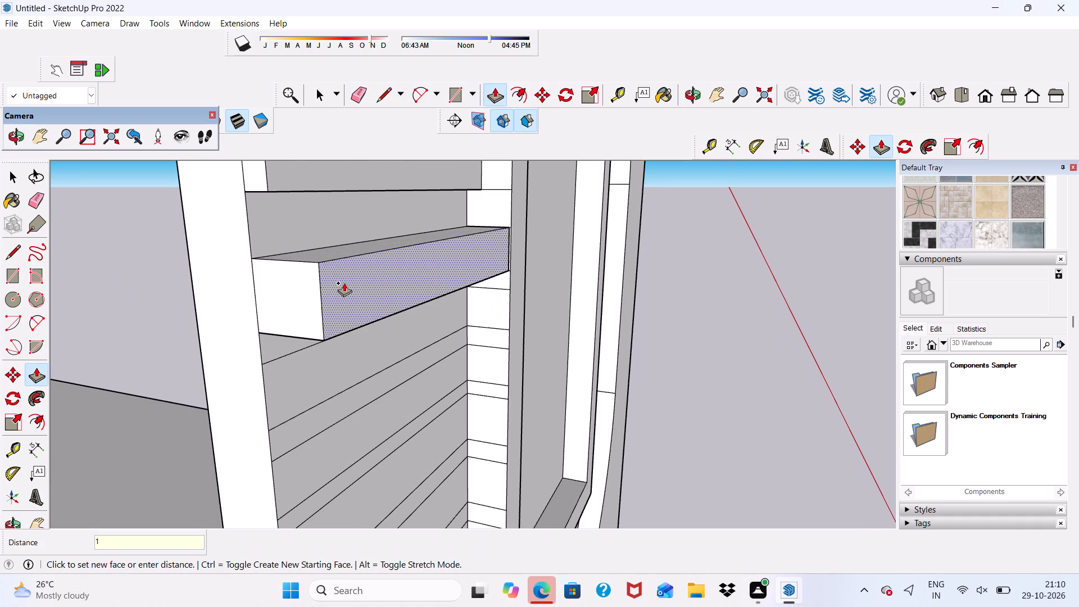
pyautogui.hotkey('shift', '"')
pyautogui.press('Return')
# Push/Pull the fourth wide strip below the top strip, on the window's left side, outward by 1".
pyautogui.scroll(-7, 333, 257)
pyautogui.scroll(3, 315, 371)
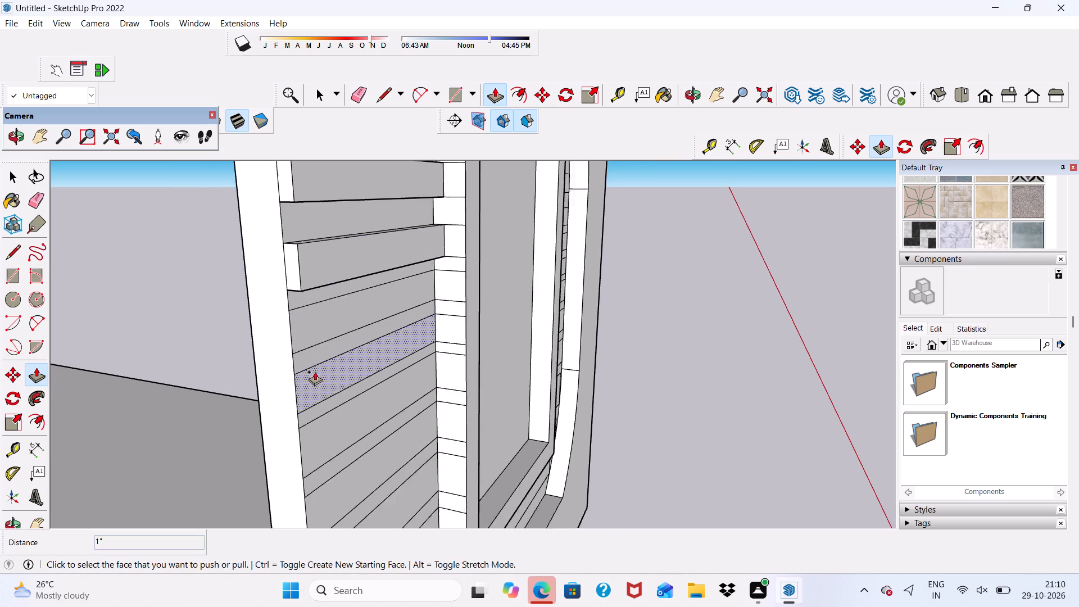
pyautogui.scroll(2, 315, 372)
pyautogui.click(302, 314)
pyautogui.press('1')
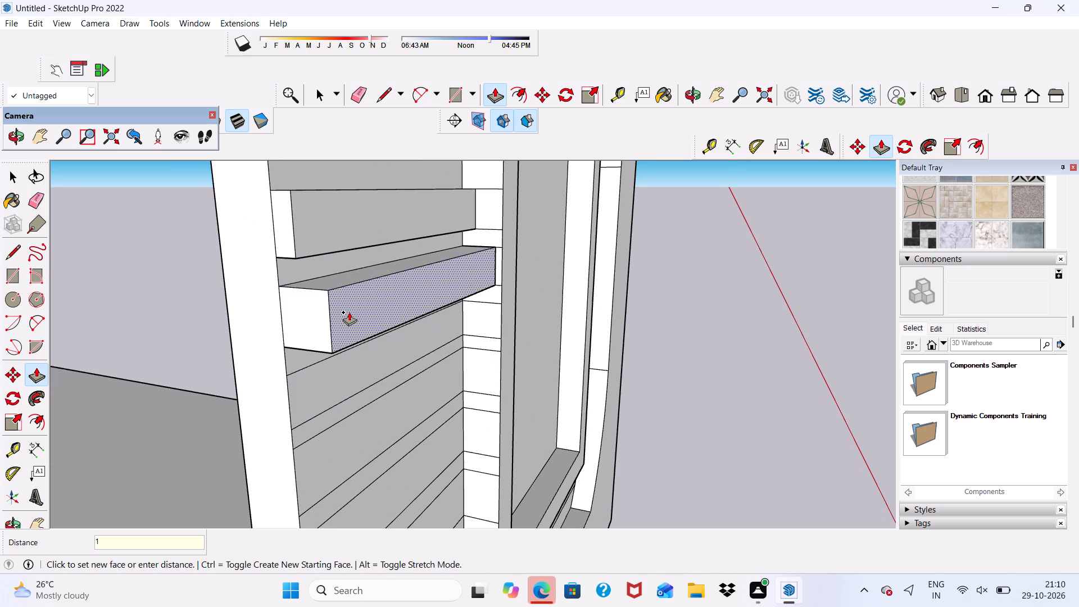
pyautogui.hotkey('shift', '"')
pyautogui.press('Return')
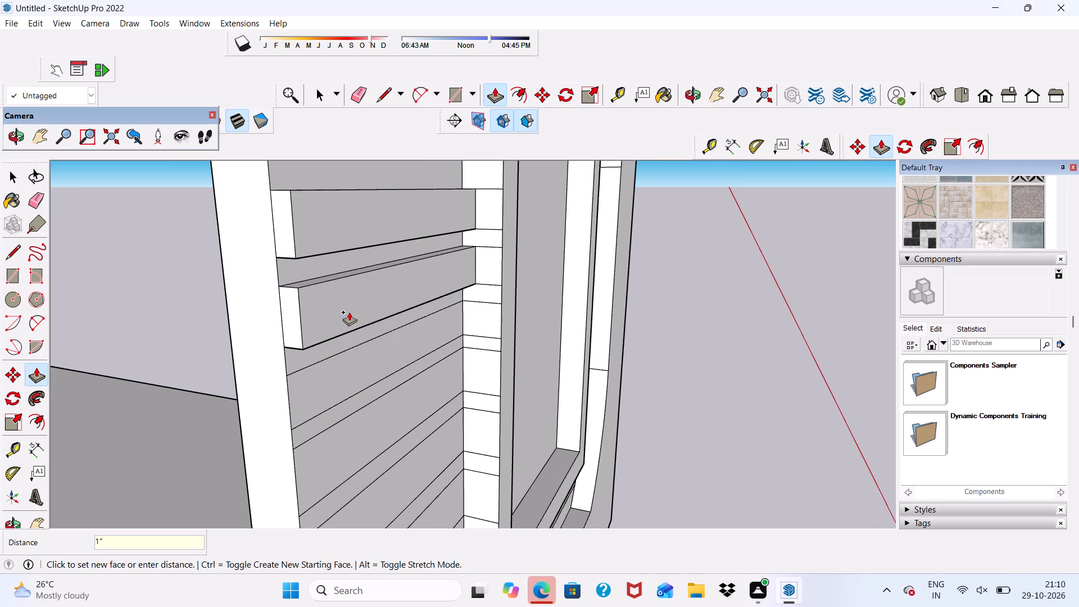
# Push/Pull the fifth wide strip below the top strip, on the window's left side, outward by 1".
pyautogui.scroll(-4, 300, 275)
pyautogui.scroll(4, 301, 343)
pyautogui.click(299, 364)
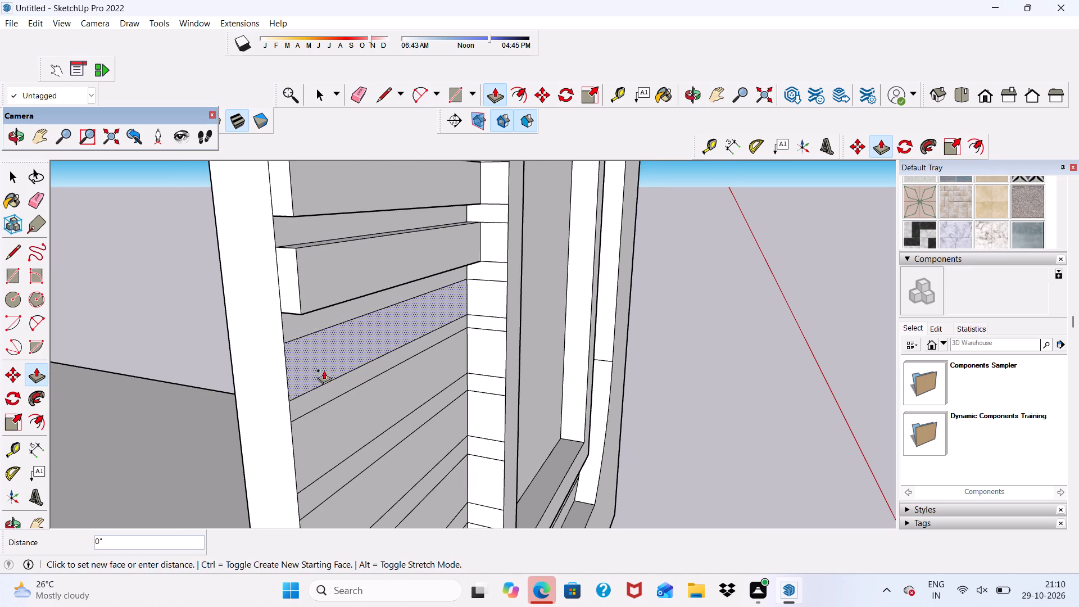
pyautogui.press('1')
pyautogui.hotkey('shift', '"')
pyautogui.press('Return')
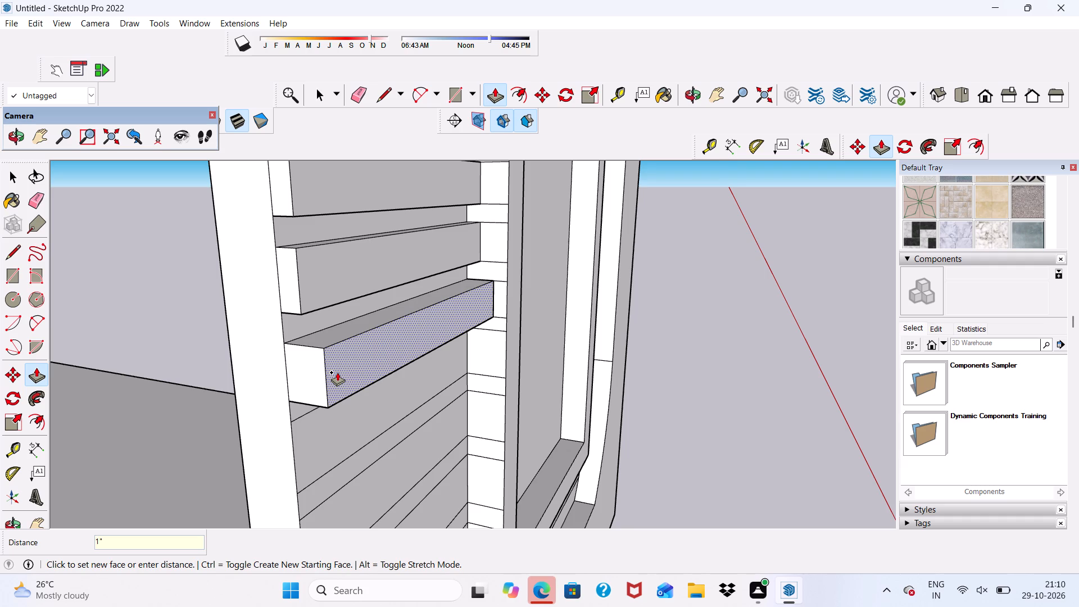
# Push/Pull the sixth wide strip below the top strip, on the window's left side, outward by 1".
pyautogui.scroll(-8, 329, 324)
pyautogui.scroll(-3, 365, 292)
pyautogui.scroll(7, 341, 334)
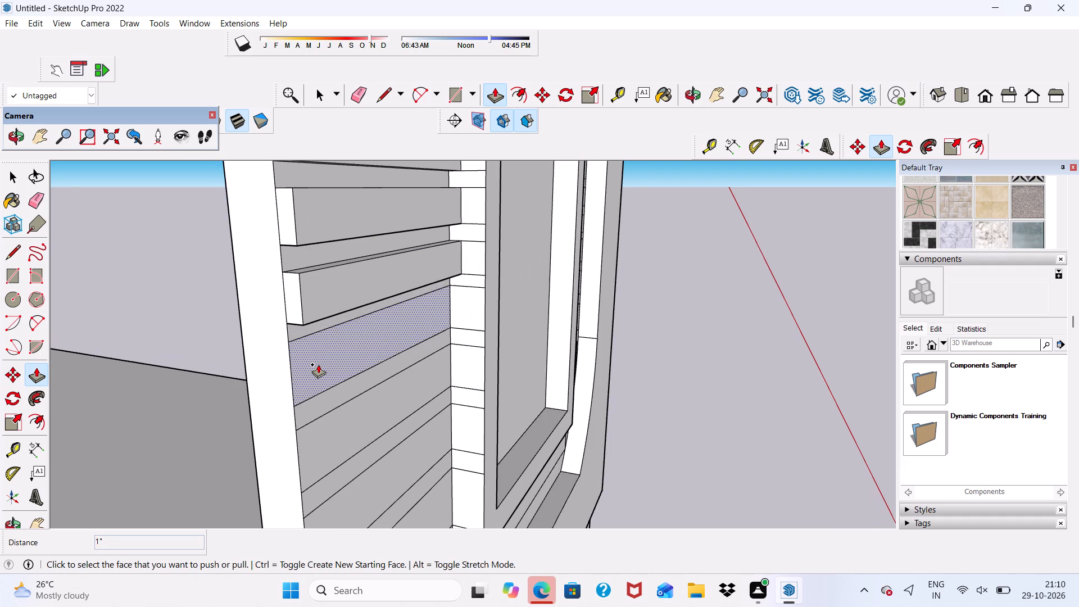
pyautogui.click(315, 366)
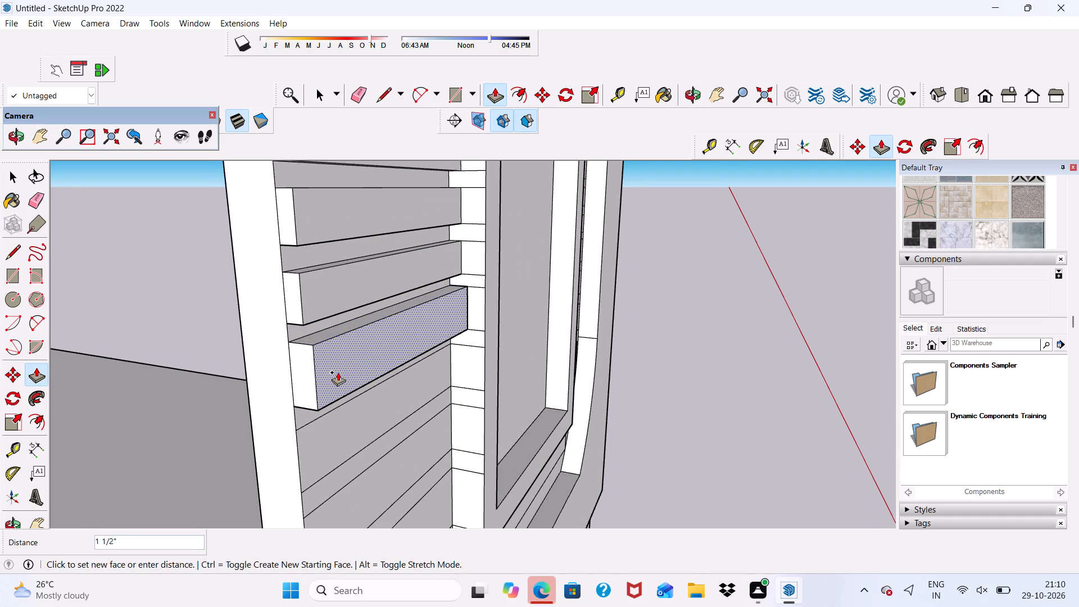
pyautogui.write('1"')
pyautogui.press('Return')
# Push/Pull the seventh wide strip below the top strip, on the window's left side, outward by 1".
pyautogui.scroll(-4, 328, 348)
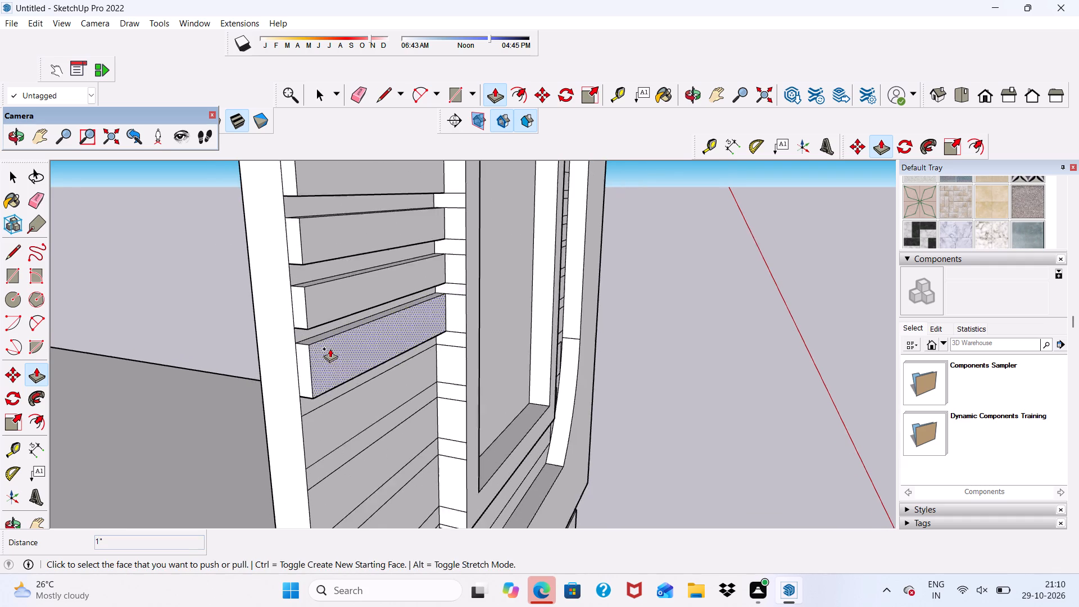
pyautogui.scroll(-5, 330, 348)
pyautogui.scroll(1, 403, 297)
pyautogui.scroll(-1, 348, 495)
pyautogui.moveTo(348, 495); pyautogui.dragTo(233, 516, button='middle')
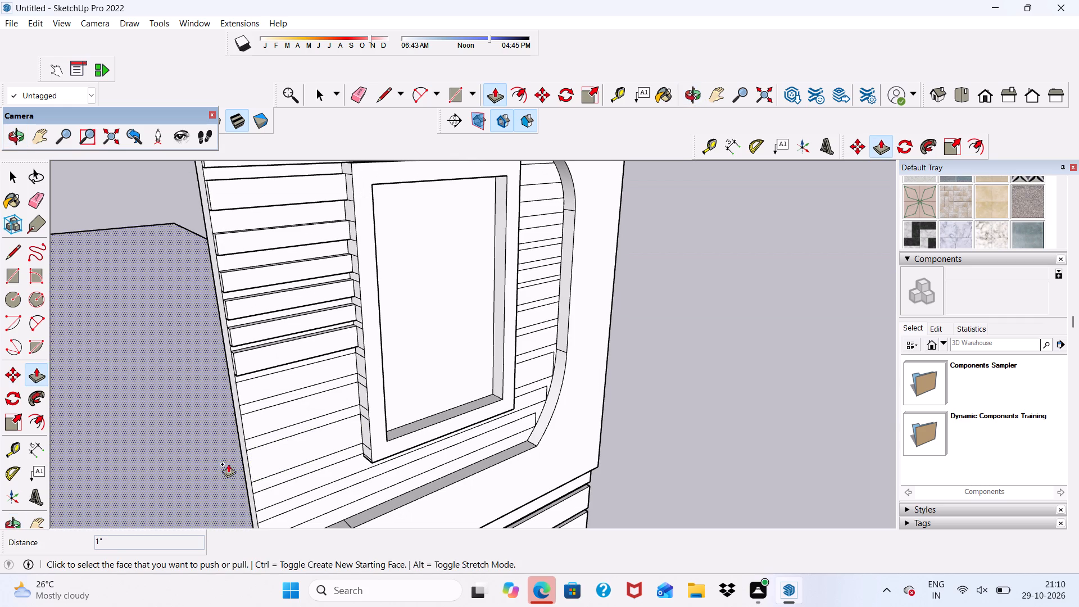
pyautogui.moveTo(211, 242); pyautogui.dragTo(20, 170, button='middle')
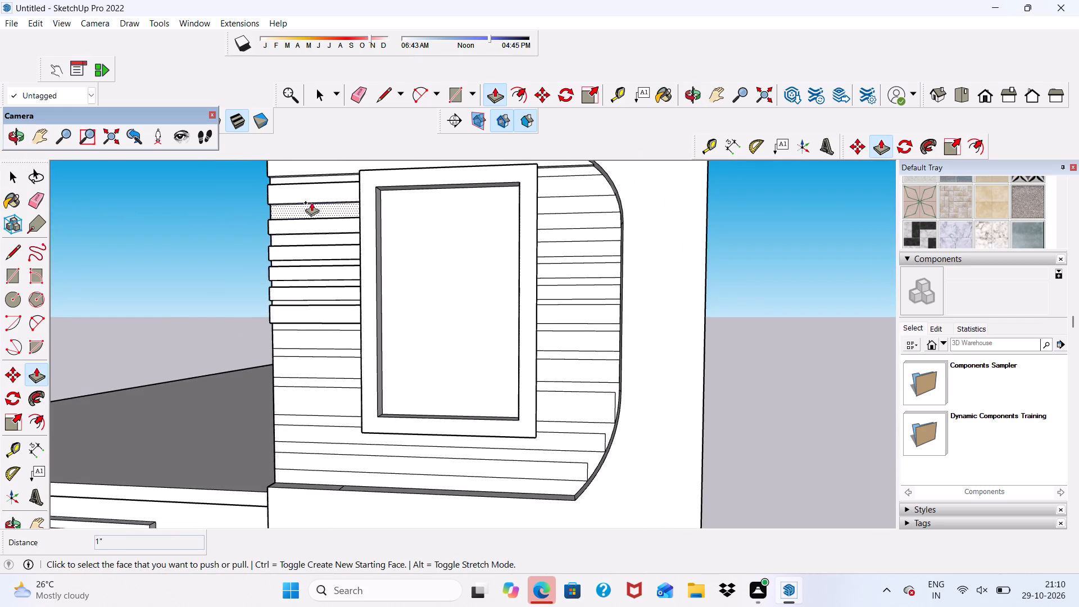
pyautogui.moveTo(290, 264); pyautogui.dragTo(525, 278, button='middle')
pyautogui.scroll(4, 390, 329)
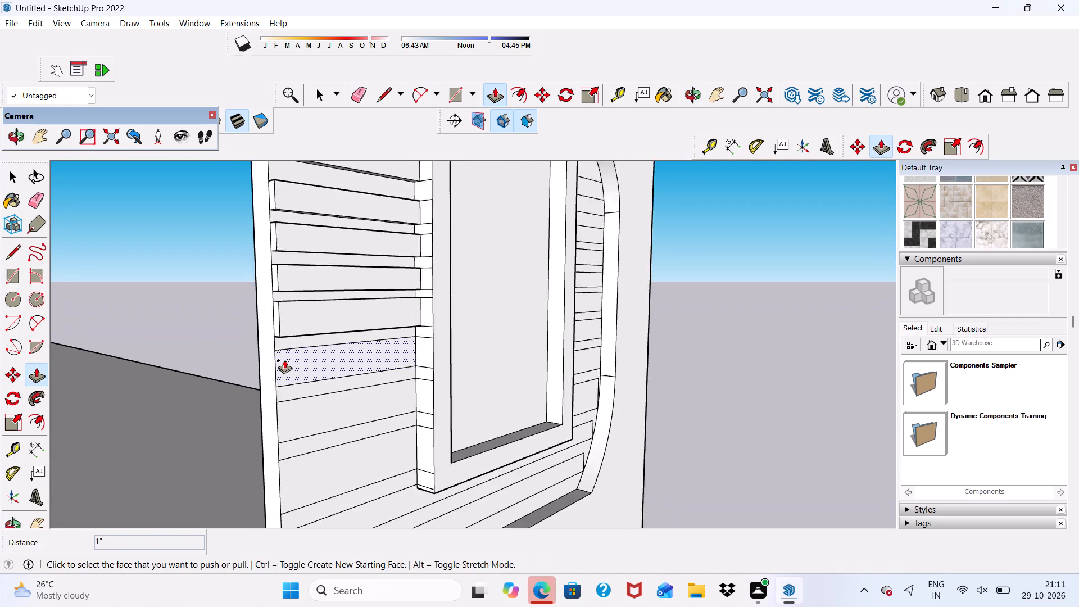
pyautogui.scroll(2, 284, 360)
pyautogui.click(284, 360)
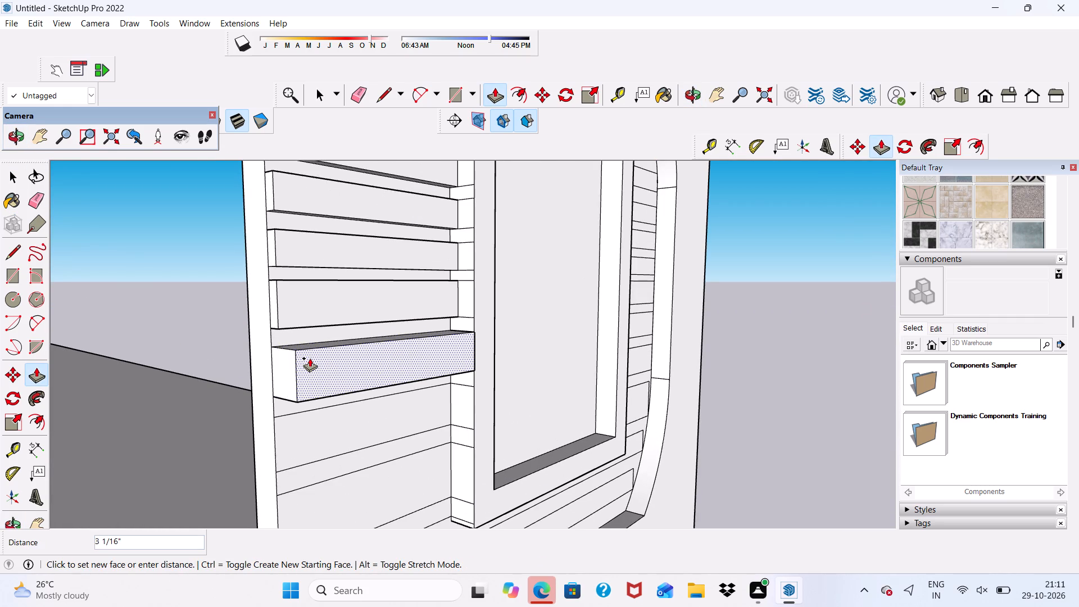
pyautogui.write('1"')
pyautogui.press('Return')
# Push/Pull the eighth wide strip below the top strip, on the window's left side, outward by 1".
pyautogui.scroll(-3, 306, 302)
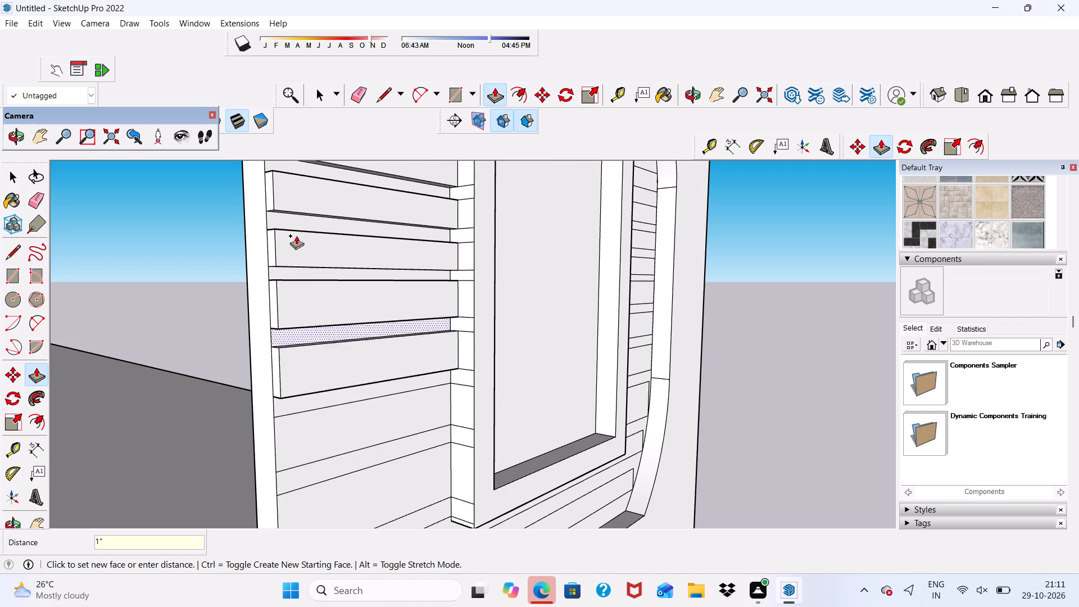
pyautogui.scroll(-3, 296, 235)
pyautogui.scroll(7, 317, 357)
pyautogui.click(278, 357)
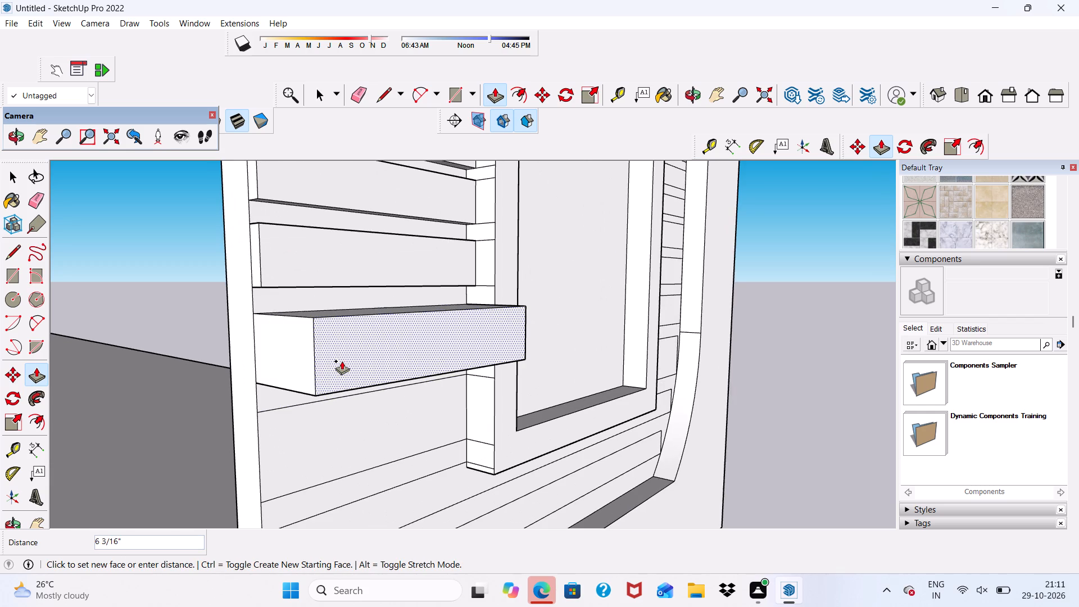
pyautogui.write('1"')
pyautogui.press('Return')
# Push/Pull the lowest wide strip that ends against the window frame's left side outward by 1".
pyautogui.scroll(-5, 339, 361)
pyautogui.scroll(2, 311, 421)
pyautogui.click(309, 413)
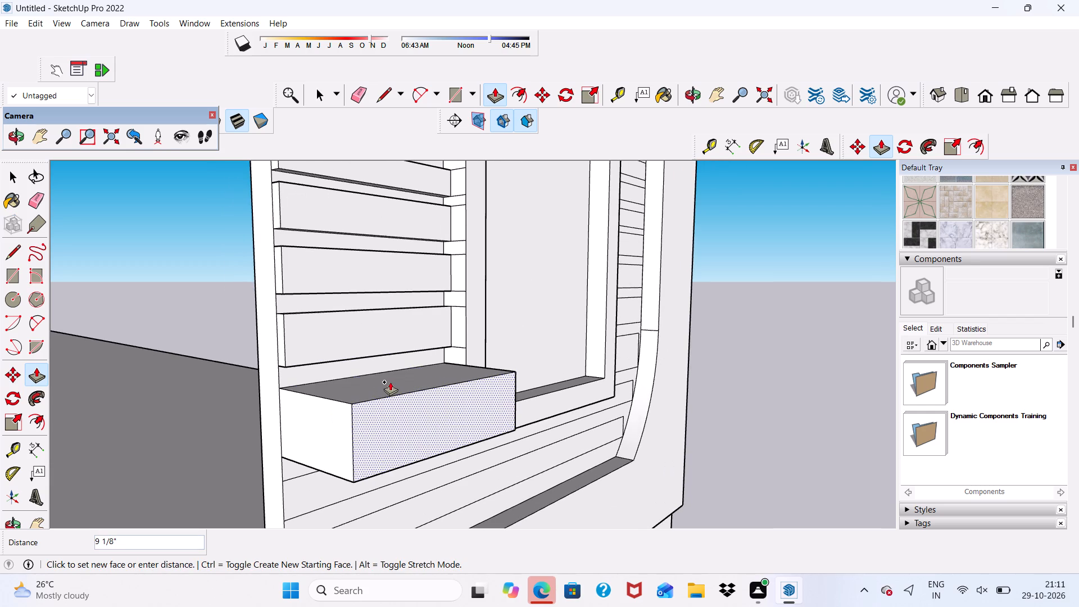
pyautogui.write('1"')
pyautogui.press('Return')
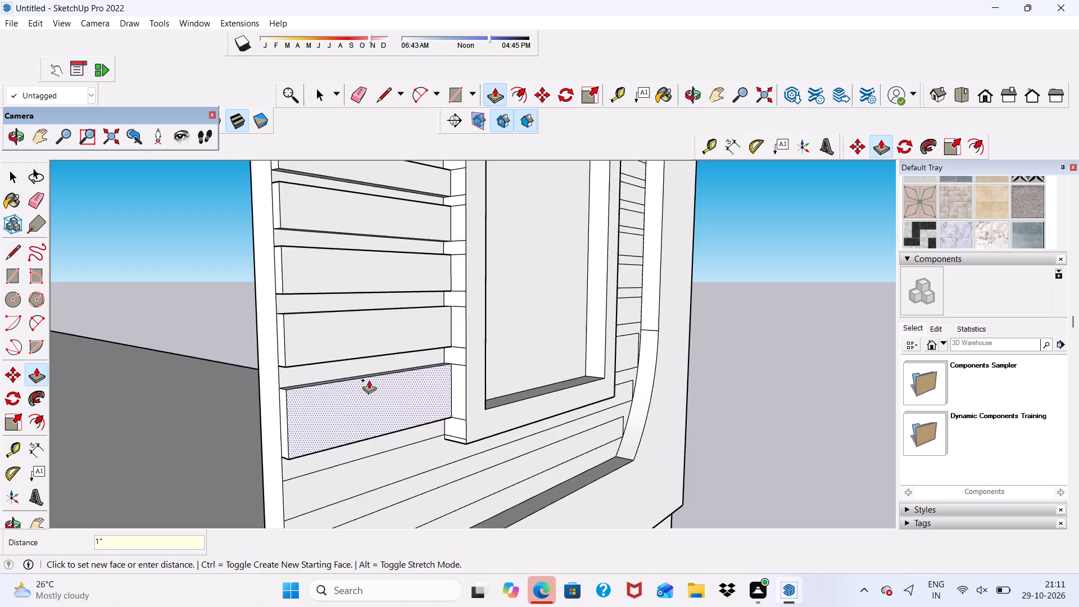
# Push/Pull the full-width strip running along the window frame's bottom edge outward by 1".
pyautogui.scroll(-5, 360, 384)
pyautogui.moveTo(360, 422); pyautogui.dragTo(280, 326, button='middle')
pyautogui.scroll(6, 289, 380)
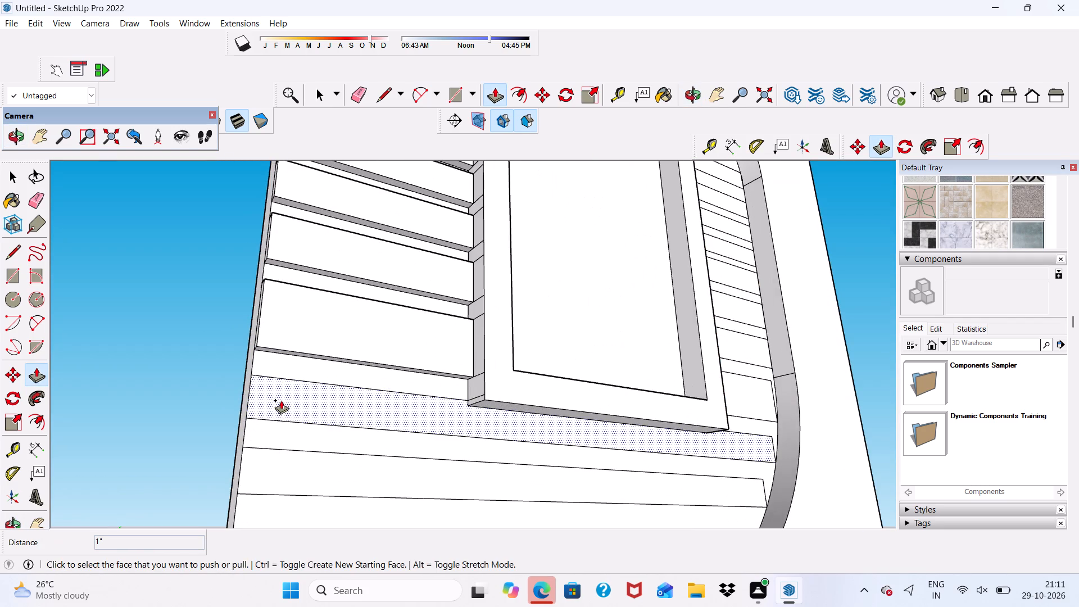
pyautogui.click(277, 404)
pyautogui.write('1"')
pyautogui.press('Return')
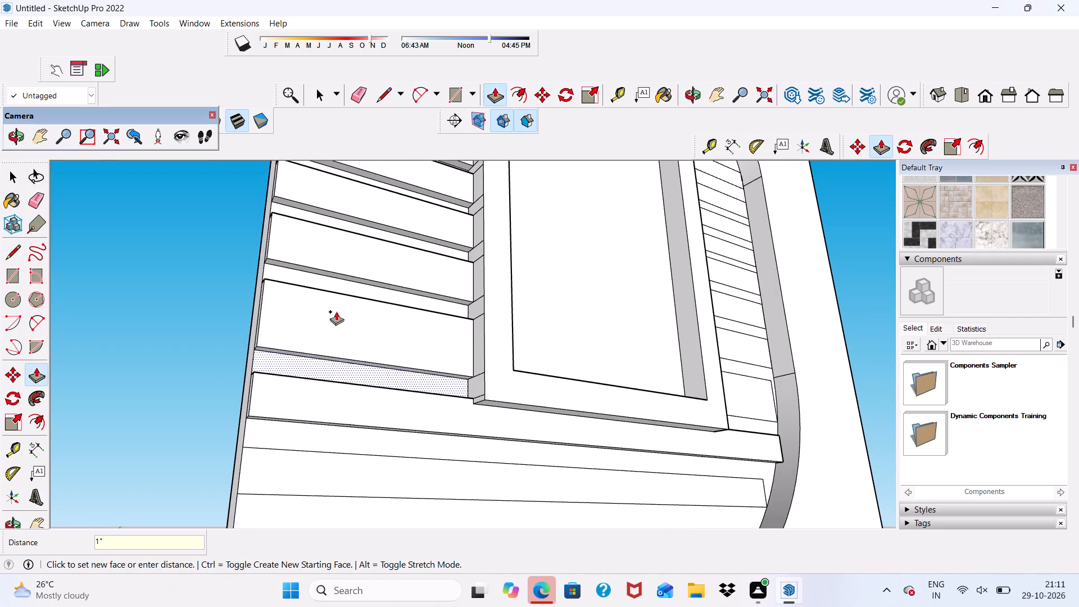
# Push/Pull the lowest wide strip below the window frame outward by 1".
pyautogui.scroll(-6, 332, 293)
pyautogui.scroll(6, 327, 379)
pyautogui.click(301, 405)
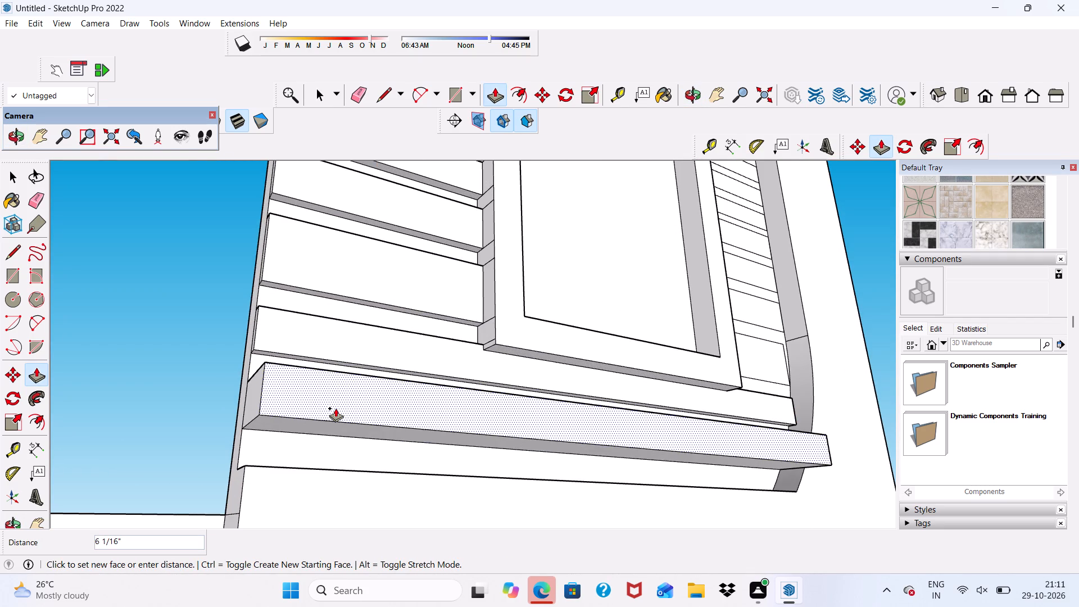
pyautogui.press('1')
pyautogui.hotkey('shift', '"')
pyautogui.press('Return')
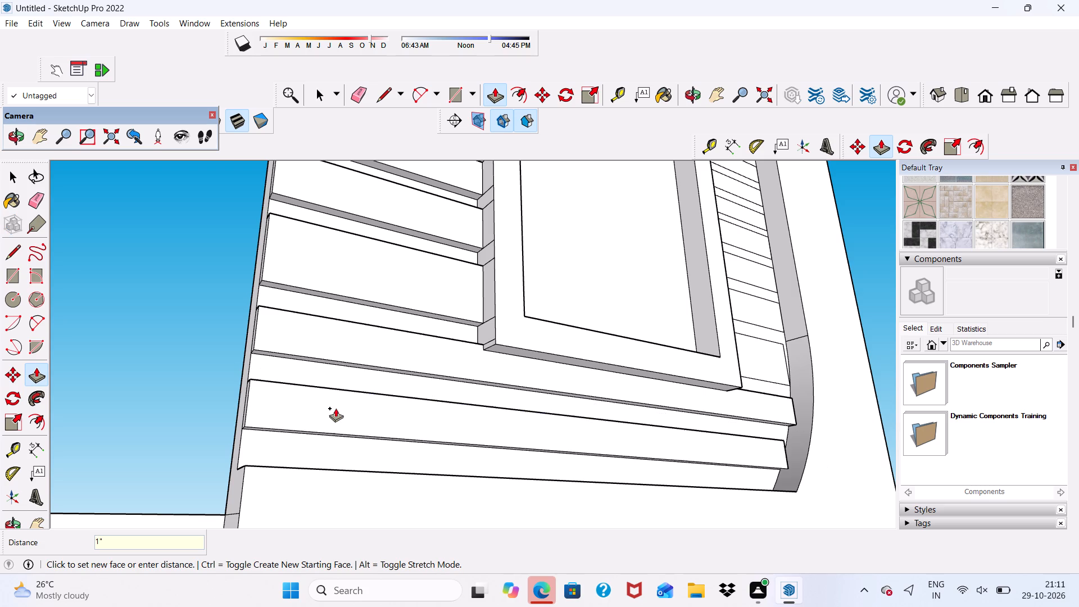
# Push/Pull the lowest wide strip between the window frame's right side and the curved edge outward by 1", matching the raised strip below.
pyautogui.scroll(-5, 336, 402)
pyautogui.moveTo(354, 461); pyautogui.dragTo(211, 523, button='middle')
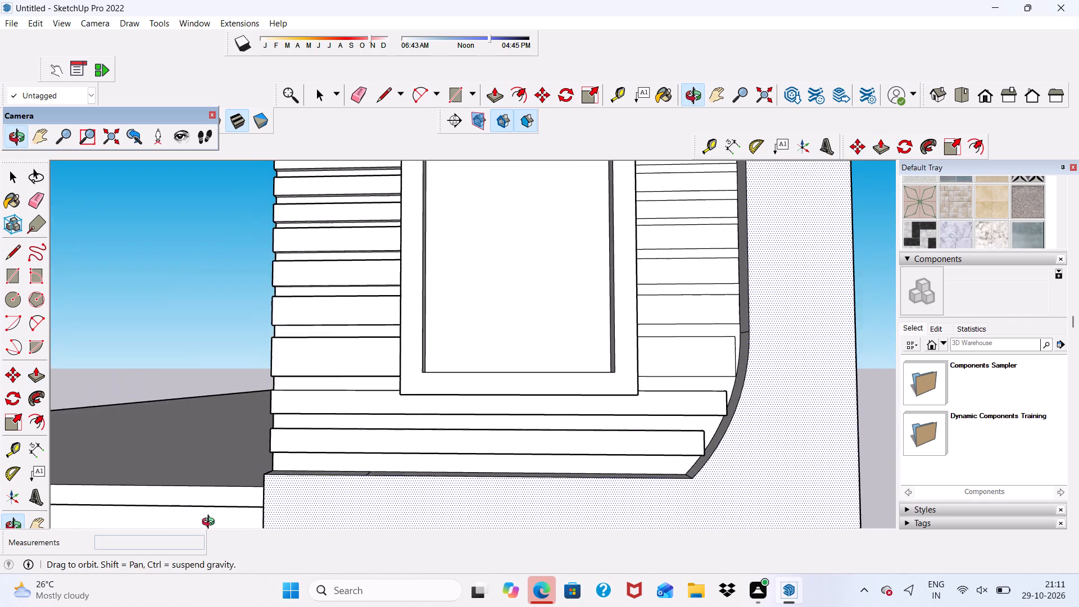
pyautogui.moveTo(211, 523); pyautogui.dragTo(206, 526, button='middle')
pyautogui.scroll(12, 677, 460)
pyautogui.moveTo(736, 428); pyautogui.dragTo(560, 446, button='middle')
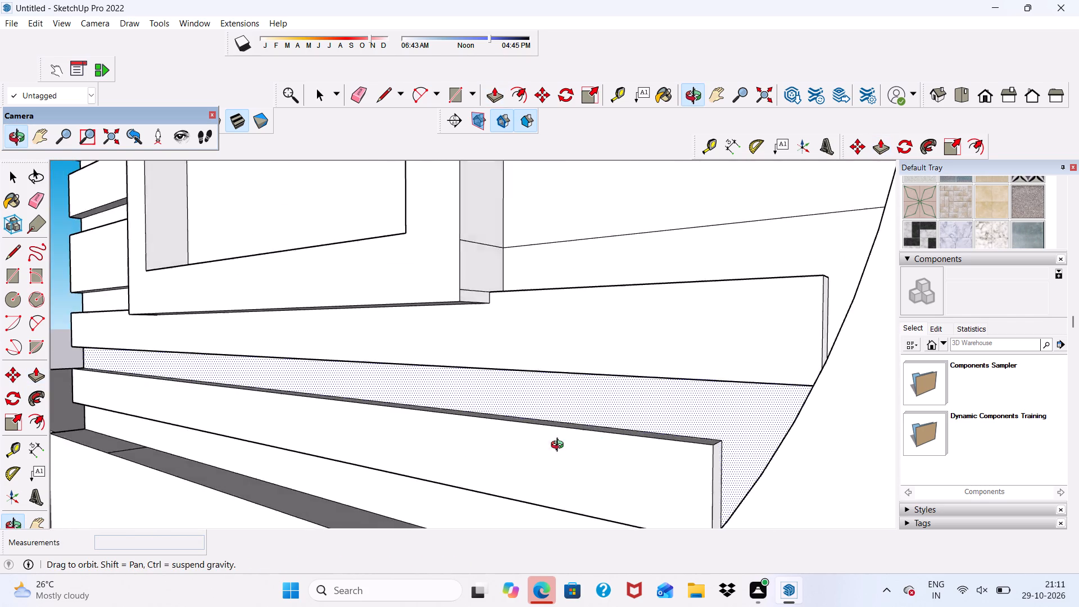
pyautogui.moveTo(560, 446); pyautogui.dragTo(570, 463, button='middle')
pyautogui.scroll(6, 733, 490)
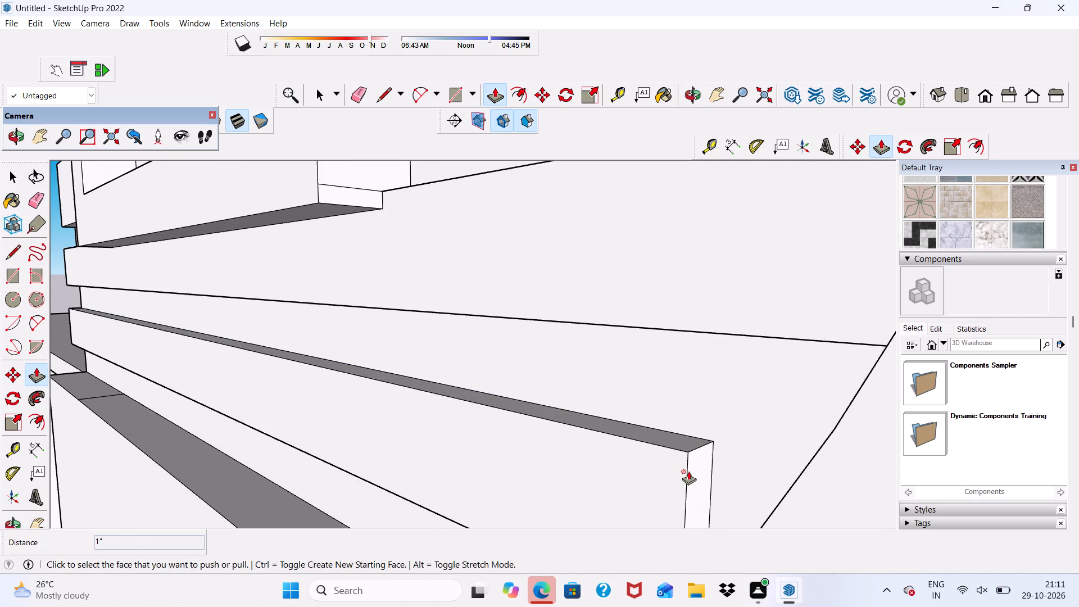
pyautogui.scroll(5, 690, 470)
pyautogui.scroll(-5, 569, 456)
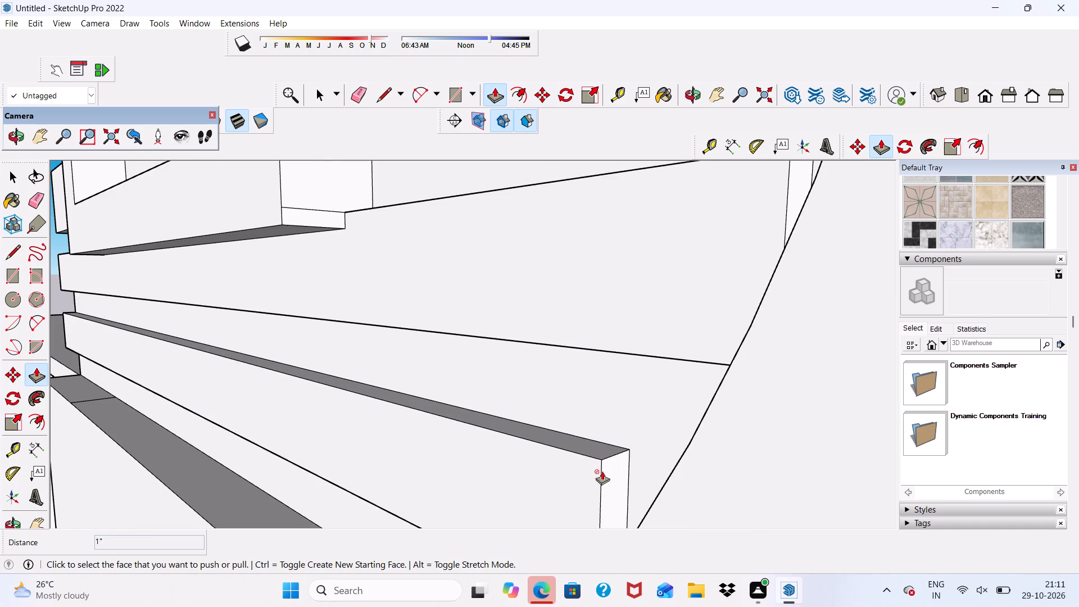
pyautogui.scroll(-1, 614, 460)
pyautogui.moveTo(614, 460); pyautogui.dragTo(915, 426, button='middle')
pyautogui.scroll(-11, 628, 391)
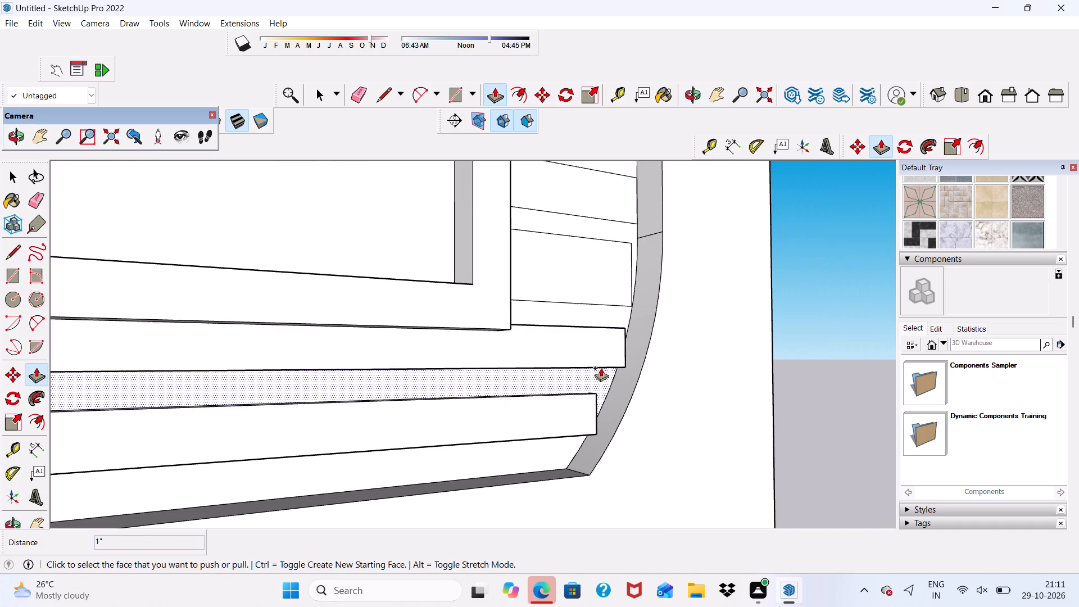
pyautogui.click(563, 267)
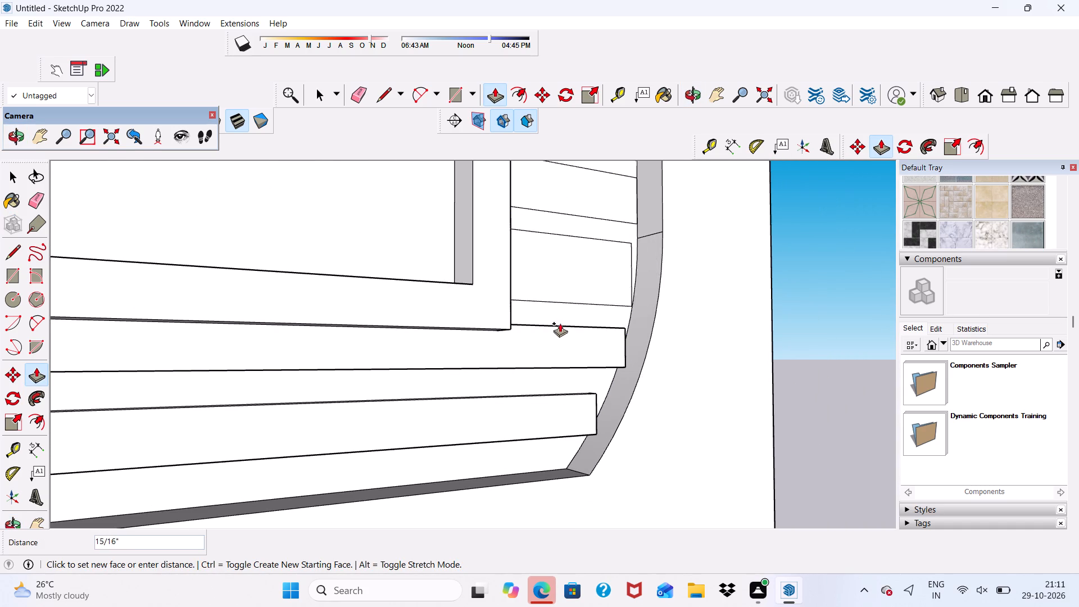
pyautogui.scroll(4, 558, 321)
pyautogui.click(527, 325)
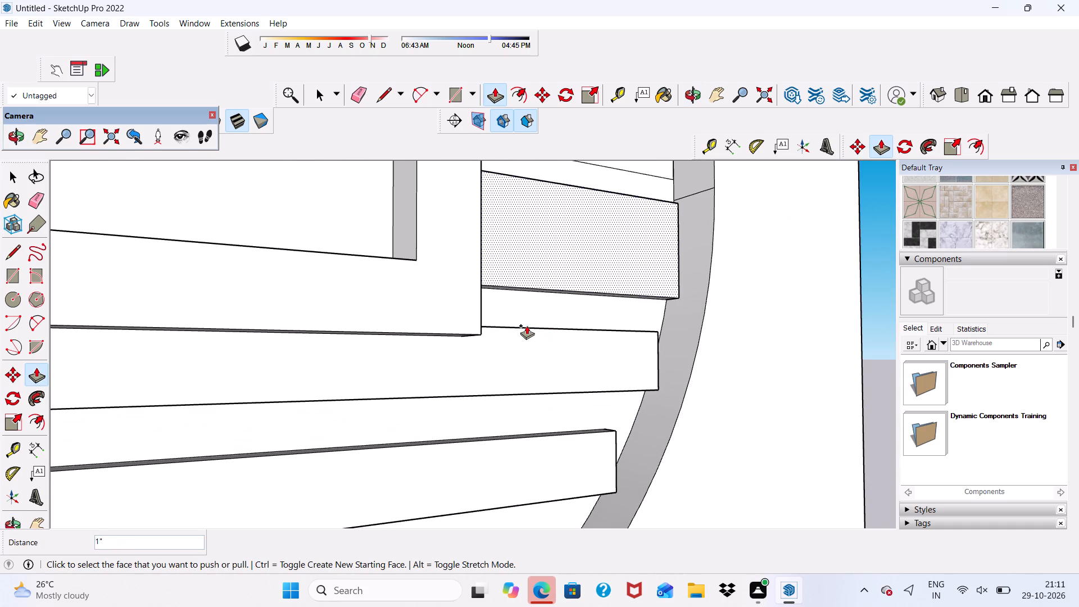
# Push/Pull the second wide strip from the bottom on the window's right side outward by 1", level with the raised strip below.
pyautogui.scroll(-8, 521, 329)
pyautogui.moveTo(619, 250); pyautogui.dragTo(446, 355, button='middle')
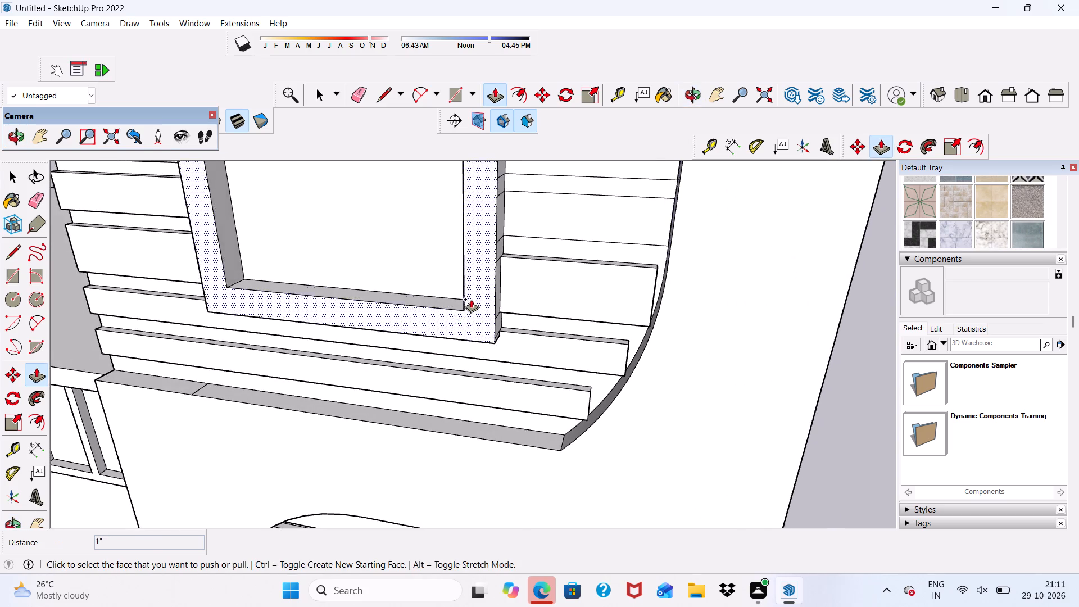
pyautogui.scroll(-4, 472, 298)
pyautogui.moveTo(532, 316); pyautogui.dragTo(548, 238, button='middle')
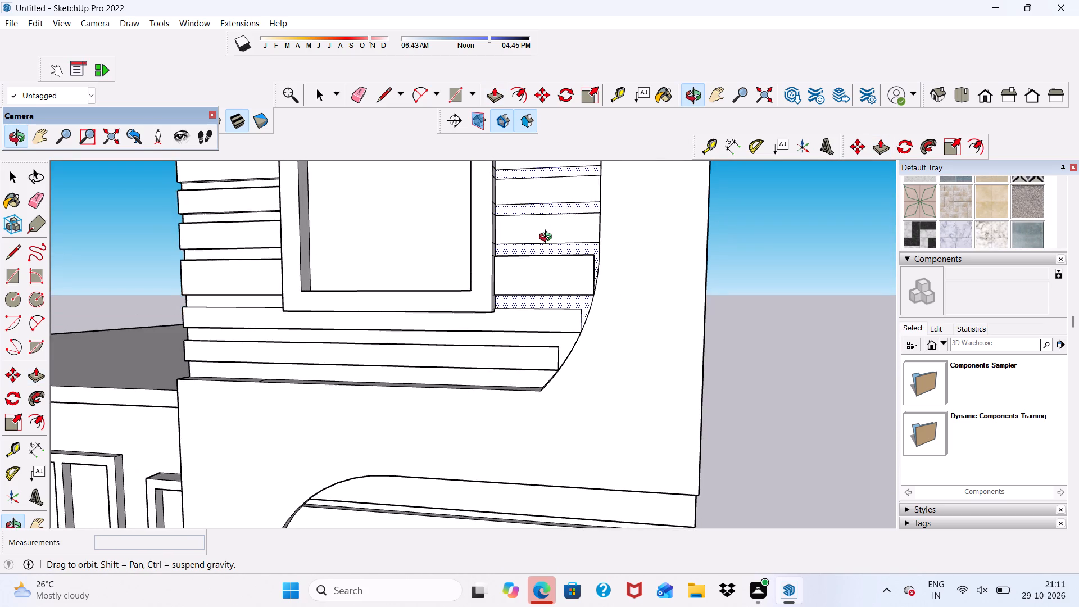
pyautogui.moveTo(548, 238); pyautogui.dragTo(529, 287, button='middle')
pyautogui.scroll(5, 547, 226)
pyautogui.click(547, 226)
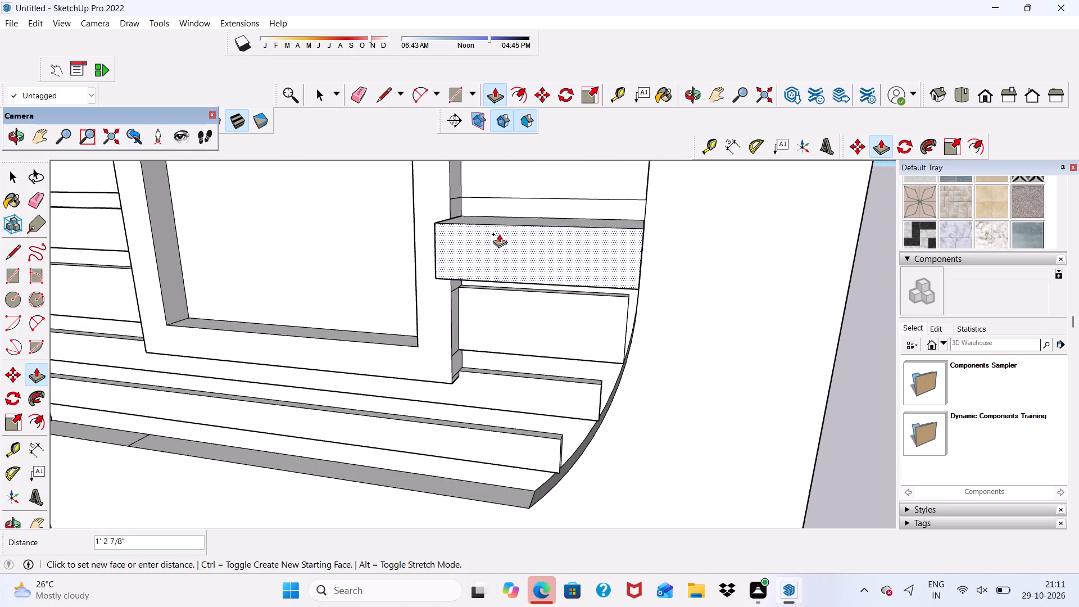
pyautogui.scroll(-4, 615, 266)
pyautogui.moveTo(575, 289); pyautogui.dragTo(579, 150, button='middle')
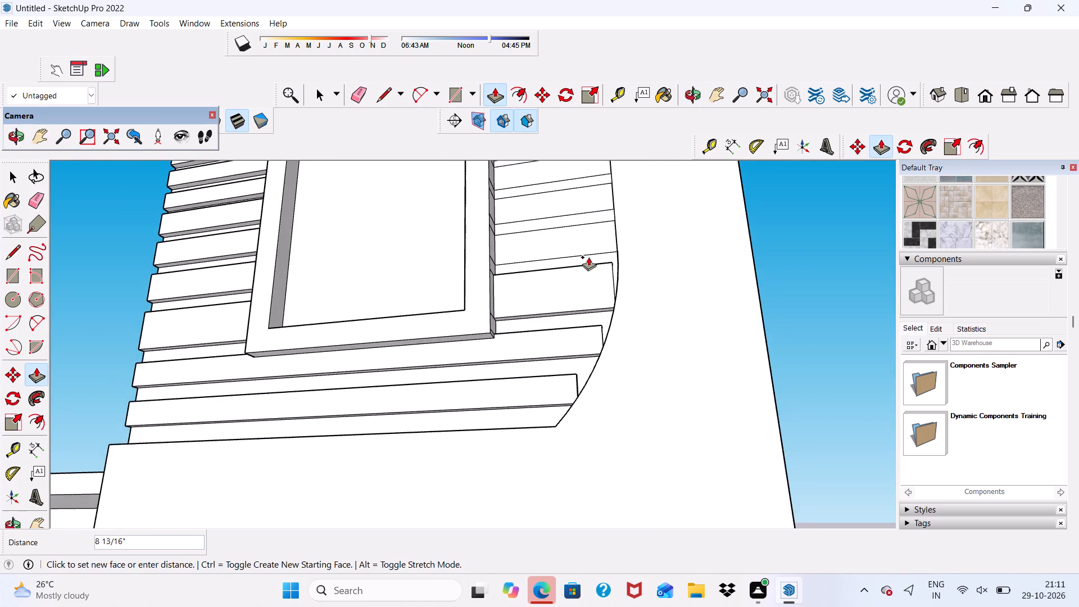
pyautogui.scroll(4, 588, 257)
pyautogui.click(582, 266)
# Push/Pull the third and fourth wide strips from the bottom on the window's right side outward by 1" each.
pyautogui.scroll(-3, 577, 257)
pyautogui.scroll(5, 552, 185)
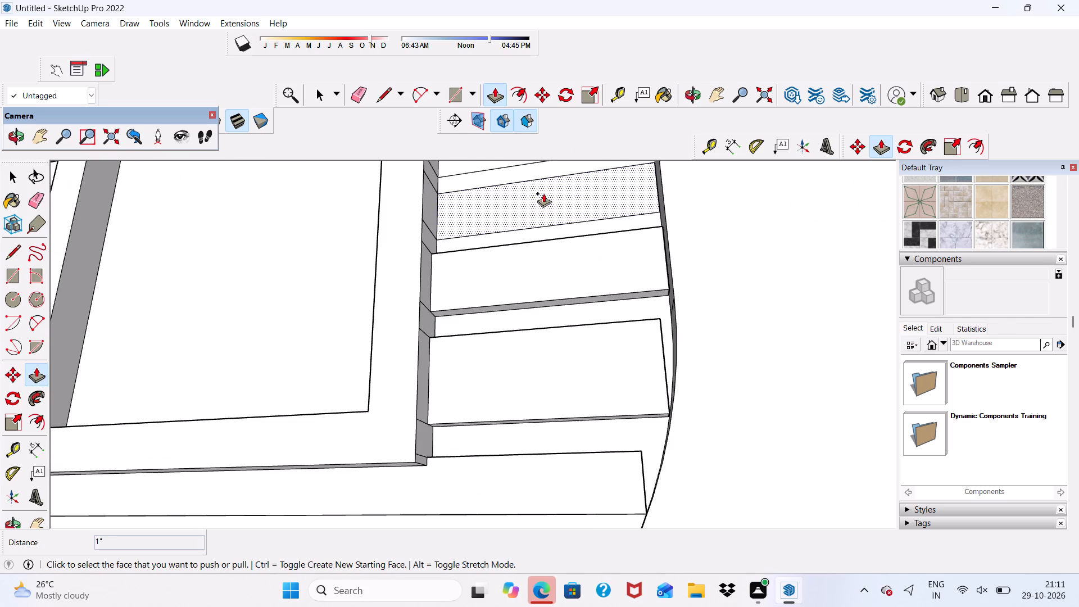
pyautogui.click(541, 200)
pyautogui.scroll(2, 486, 261)
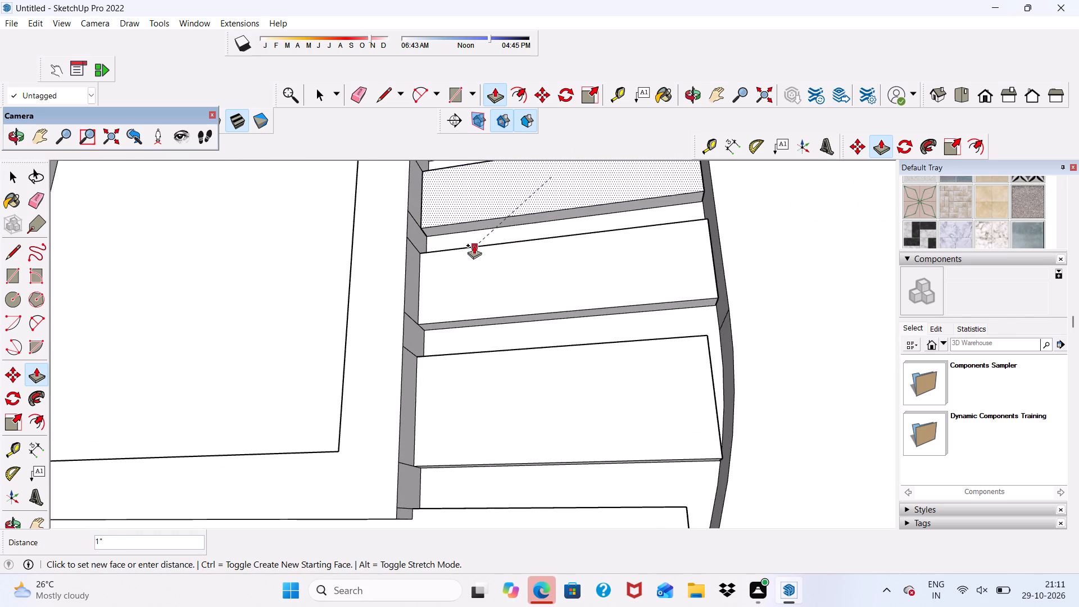
pyautogui.click(474, 245)
pyautogui.scroll(-6, 468, 286)
pyautogui.scroll(3, 479, 183)
pyautogui.click(474, 198)
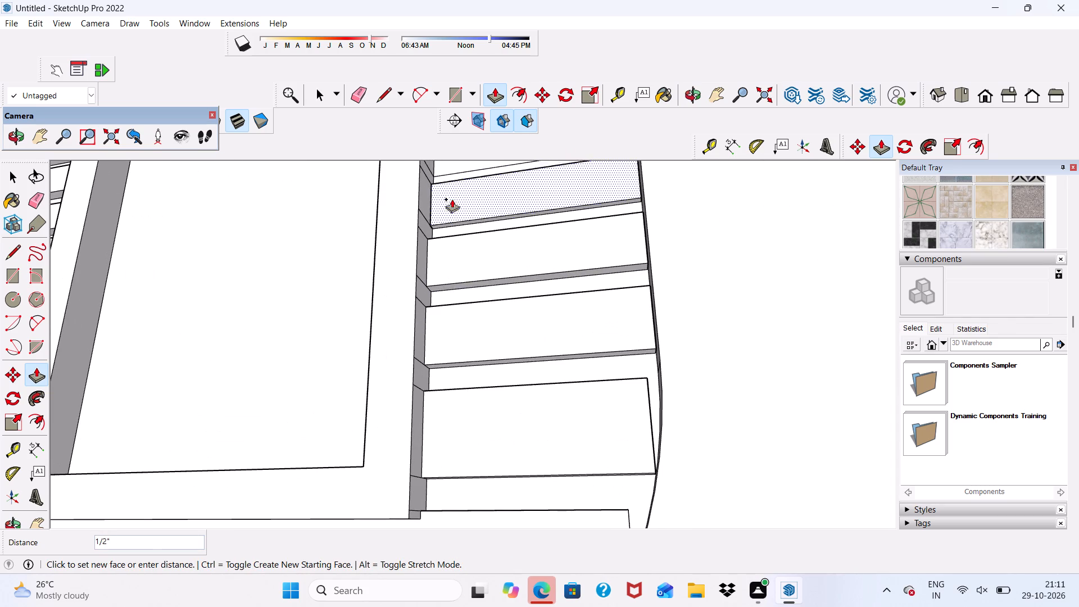
pyautogui.click(457, 233)
# Push/Pull the fifth wide strip from the bottom on the window's right side outward by 1".
pyautogui.scroll(-7, 457, 233)
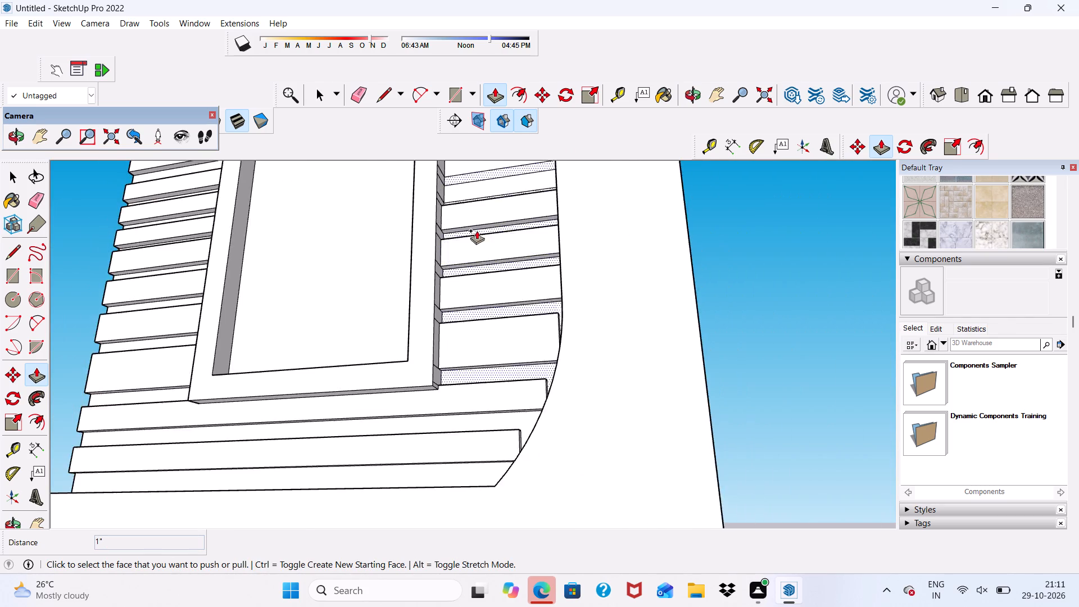
pyautogui.scroll(-3, 477, 230)
pyautogui.scroll(16, 479, 155)
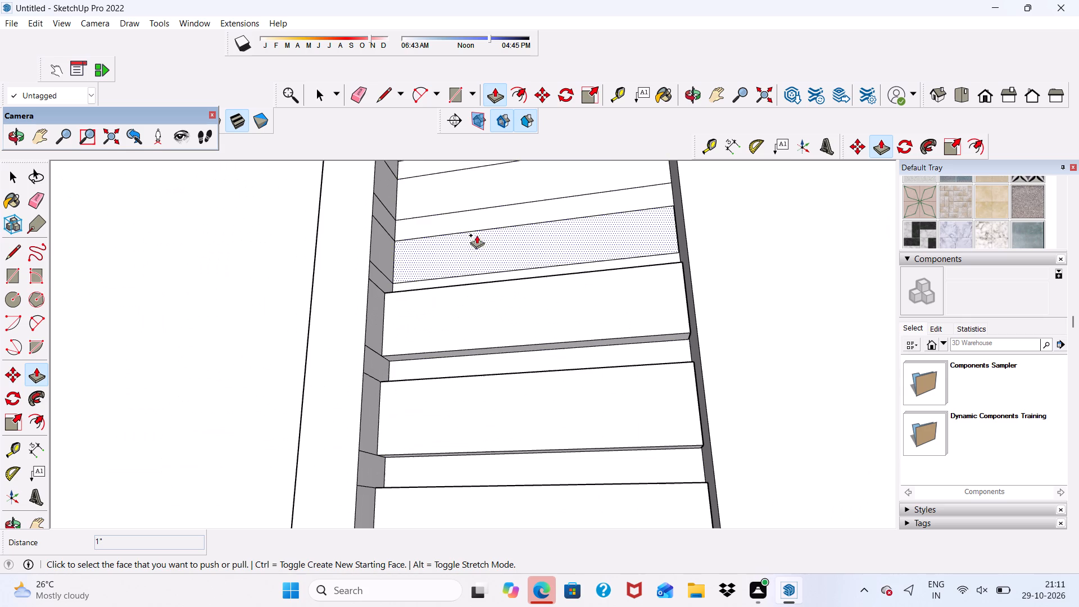
pyautogui.click(476, 243)
pyautogui.click(427, 291)
# Push/Pull the sixth wide strip from the bottom on the window's right side outward by 1", level with the raised strip below.
pyautogui.scroll(-6, 426, 291)
pyautogui.moveTo(429, 300); pyautogui.dragTo(418, 385, button='middle')
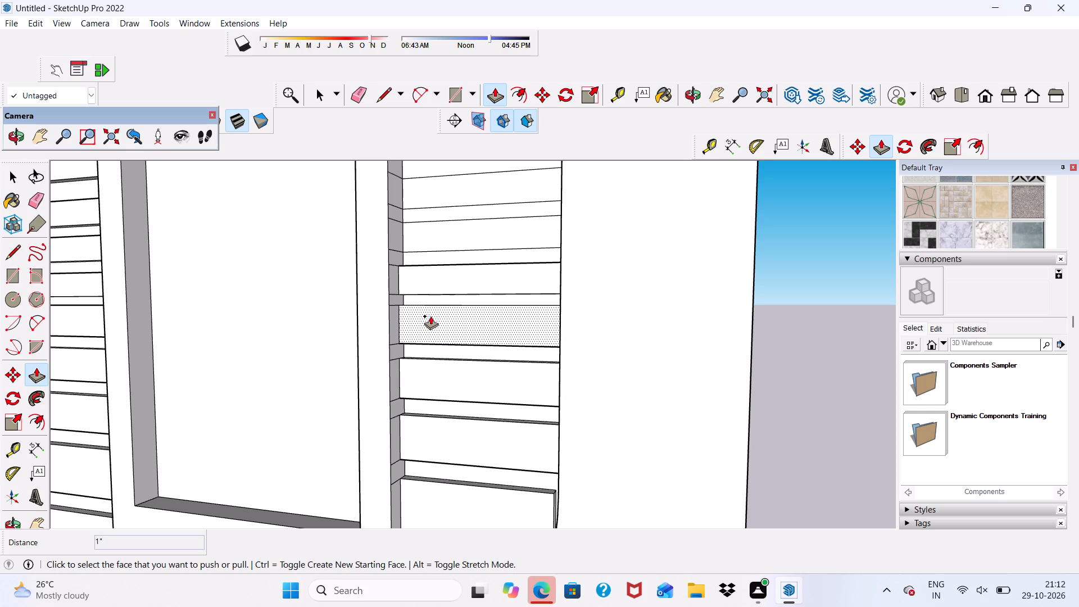
pyautogui.scroll(-6, 430, 316)
pyautogui.scroll(1, 436, 306)
pyautogui.moveTo(436, 306); pyautogui.dragTo(412, 410, button='middle')
pyautogui.scroll(5, 420, 266)
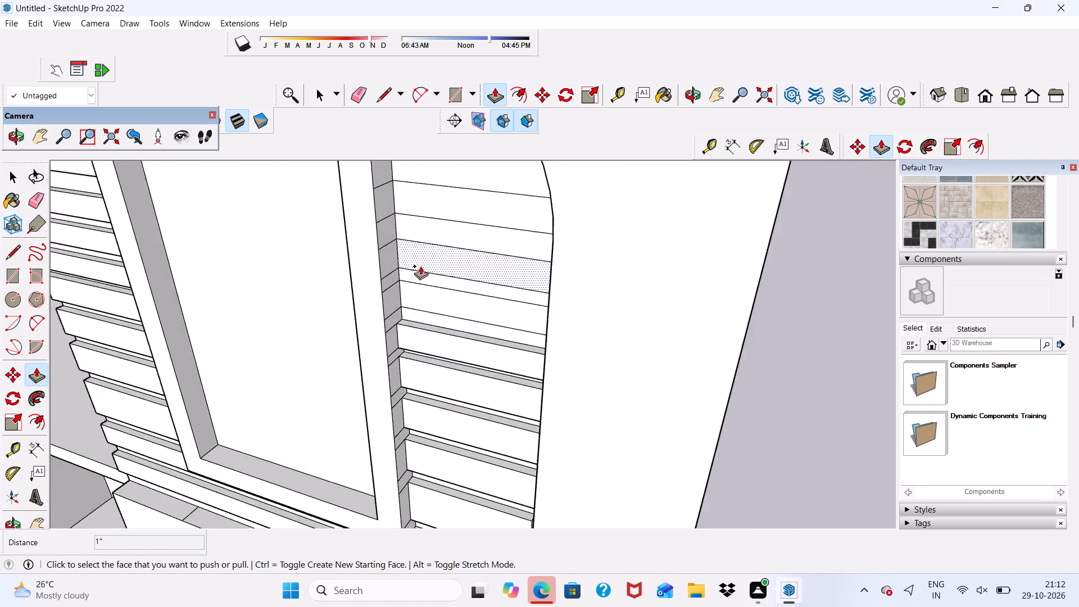
pyautogui.scroll(5, 420, 266)
pyautogui.click(431, 315)
pyautogui.scroll(4, 424, 358)
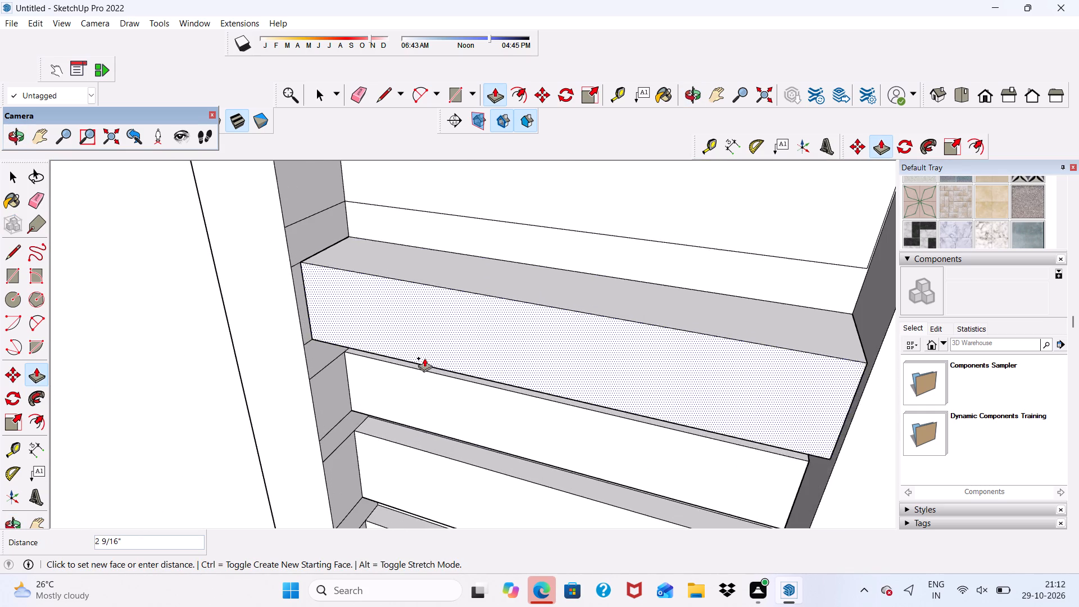
pyautogui.scroll(-5, 425, 341)
pyautogui.moveTo(425, 341); pyautogui.dragTo(425, 266, button='middle')
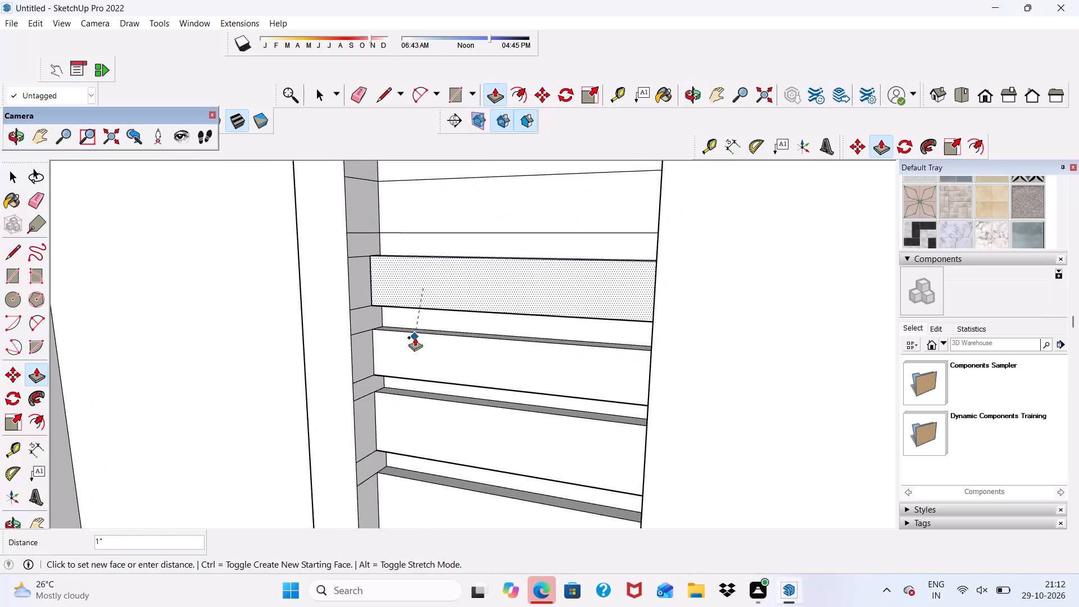
pyautogui.scroll(5, 414, 329)
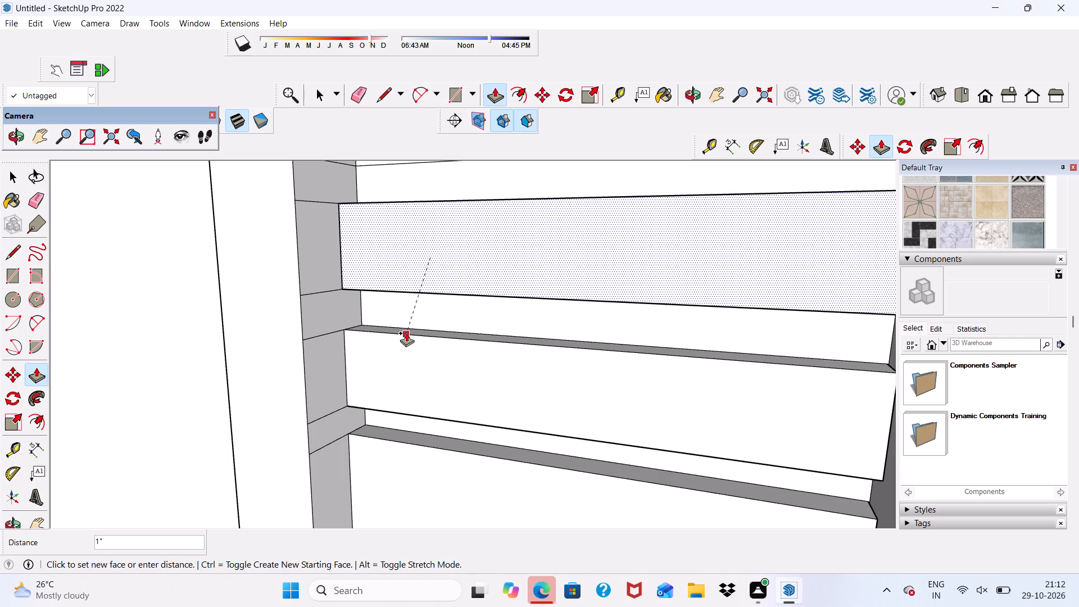
pyautogui.scroll(-3, 377, 252)
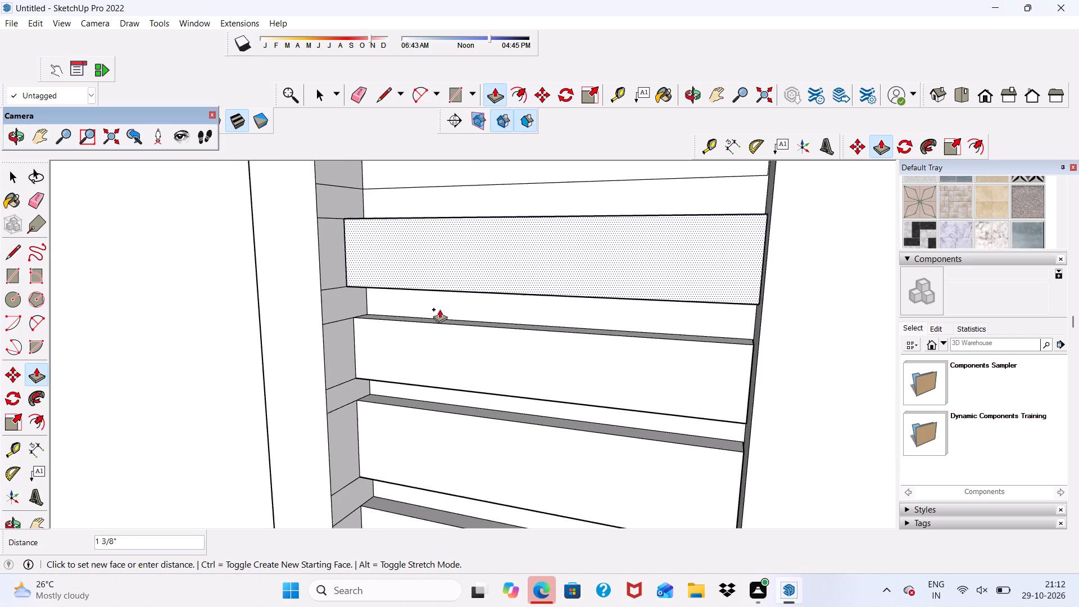
pyautogui.scroll(6, 455, 306)
pyautogui.click(409, 328)
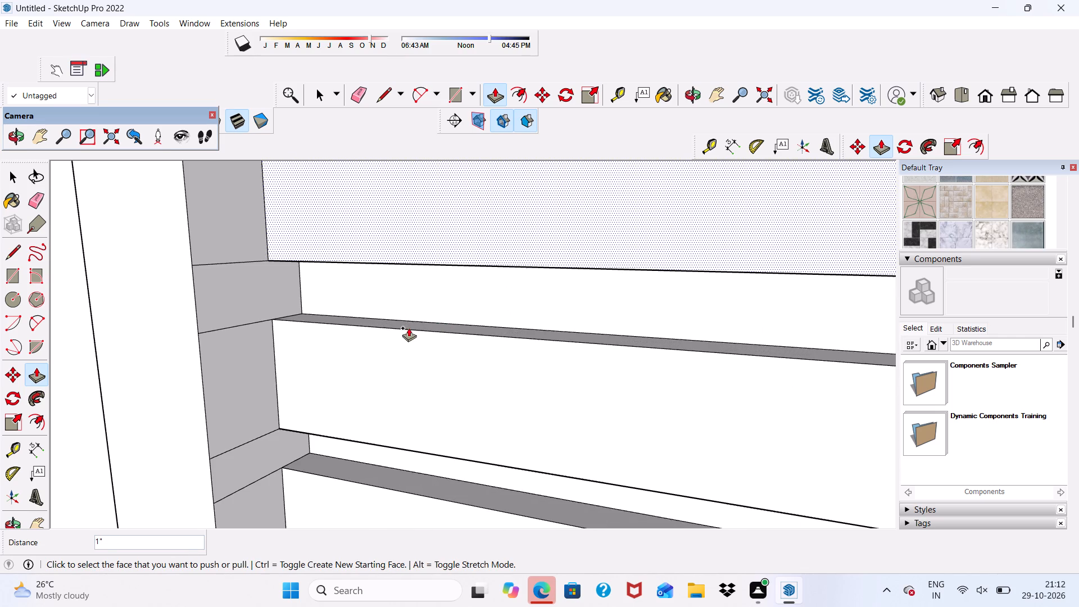
# Push/Pull the seventh wide strip from the bottom on the window's right side outward by 1".
pyautogui.scroll(-9, 402, 329)
pyautogui.moveTo(420, 317); pyautogui.dragTo(341, 398, button='middle')
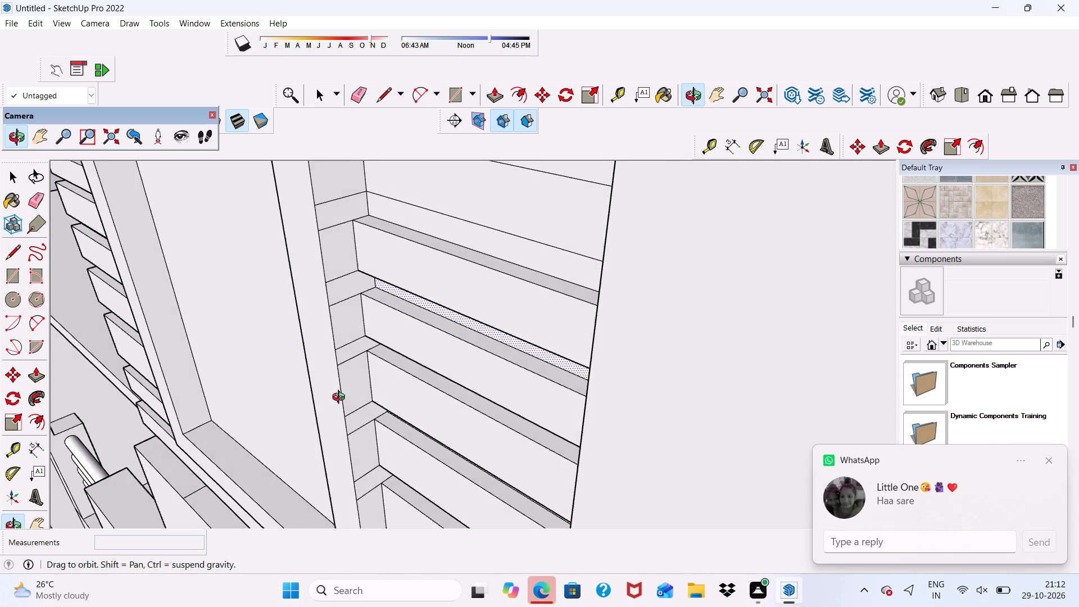
pyautogui.moveTo(341, 398); pyautogui.dragTo(415, 409, button='middle')
pyautogui.scroll(6, 401, 191)
pyautogui.click(401, 191)
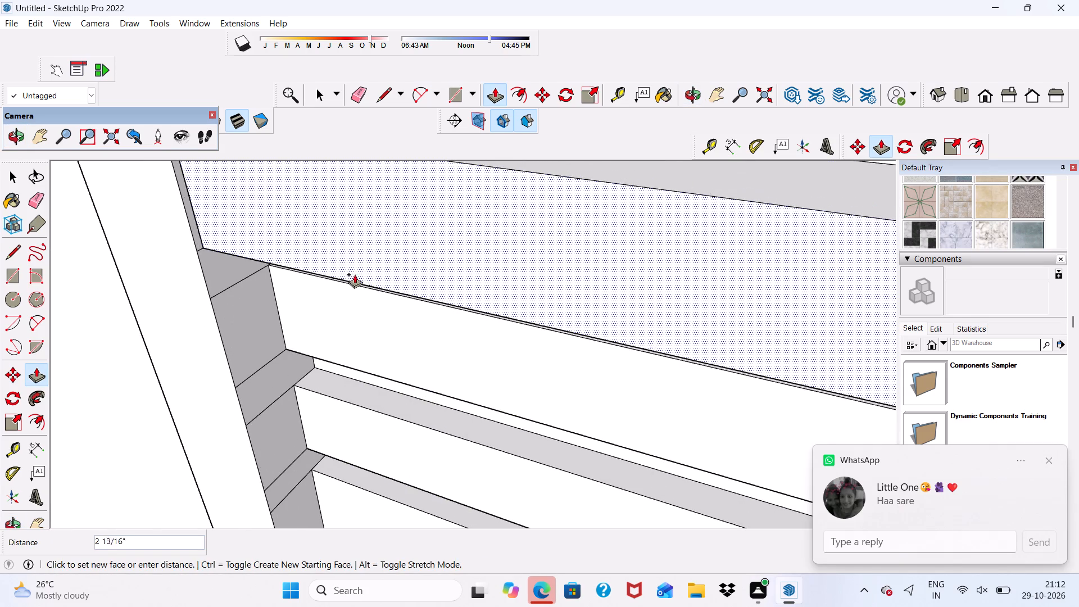
pyautogui.scroll(-4, 379, 291)
pyautogui.moveTo(381, 291); pyautogui.dragTo(373, 265, button='middle')
pyautogui.scroll(1, 375, 282)
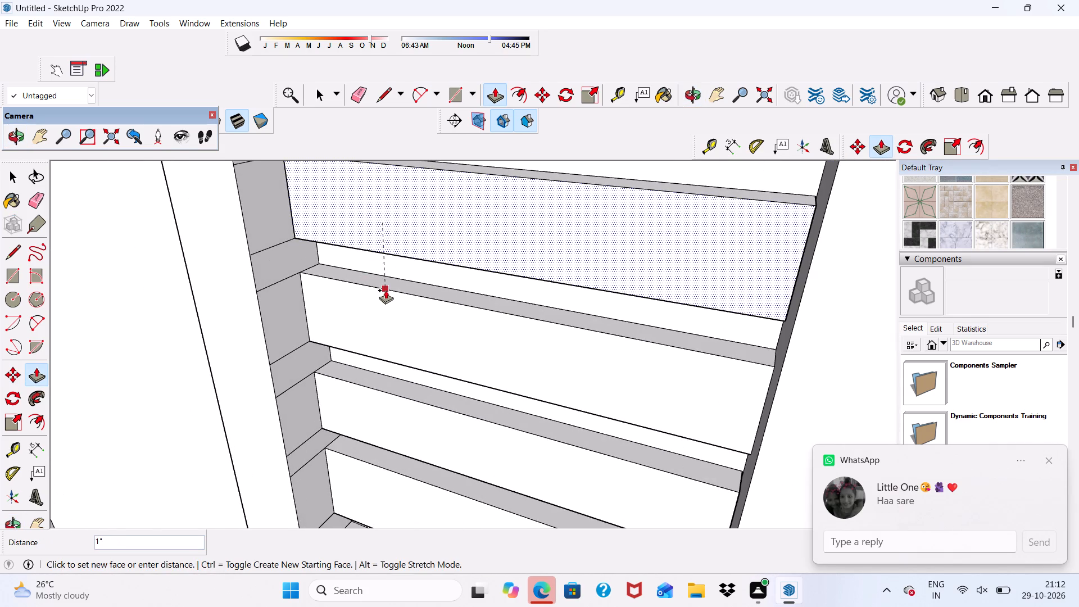
pyautogui.click(386, 290)
# Push/Pull the eighth wide strip from the bottom, where the panel edge starts to curve, outward by 1" to match the strip below.
pyautogui.scroll(-17, 386, 290)
pyautogui.scroll(4, 431, 185)
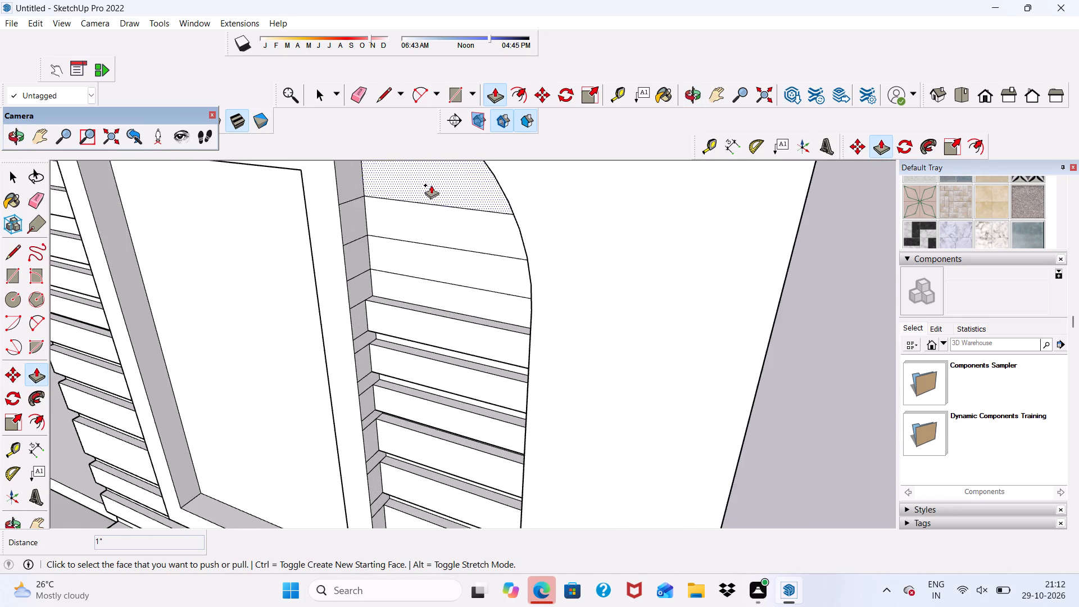
pyautogui.scroll(8, 431, 185)
pyautogui.scroll(-3, 423, 296)
pyautogui.moveTo(419, 295); pyautogui.dragTo(487, 247, button='middle')
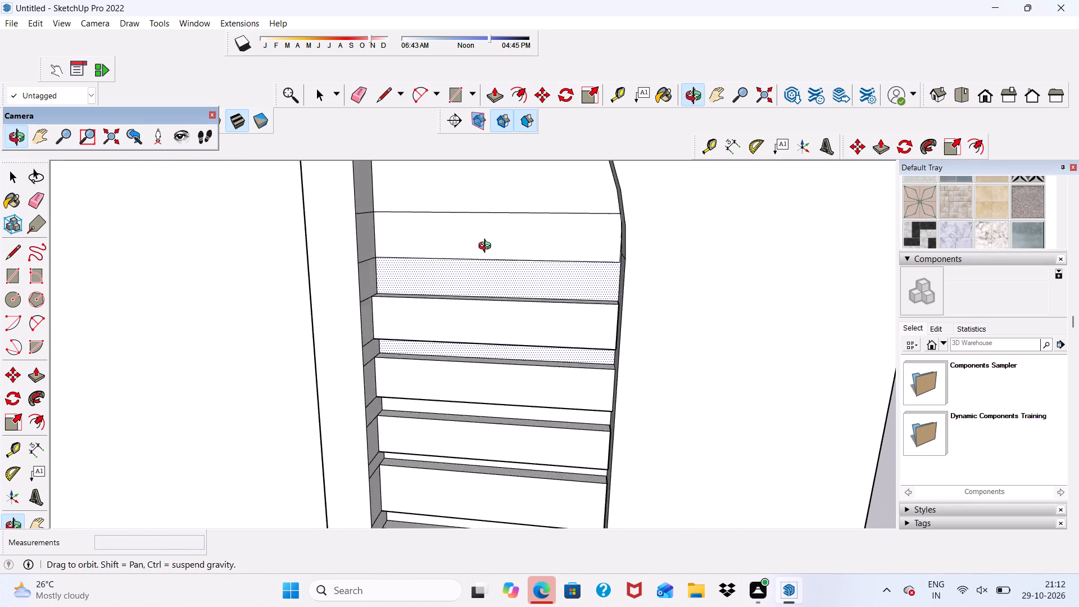
pyautogui.moveTo(487, 247); pyautogui.dragTo(467, 277, button='middle')
pyautogui.click(461, 263)
pyautogui.moveTo(411, 306); pyautogui.dragTo(405, 264, button='middle')
pyautogui.scroll(-1, 411, 306)
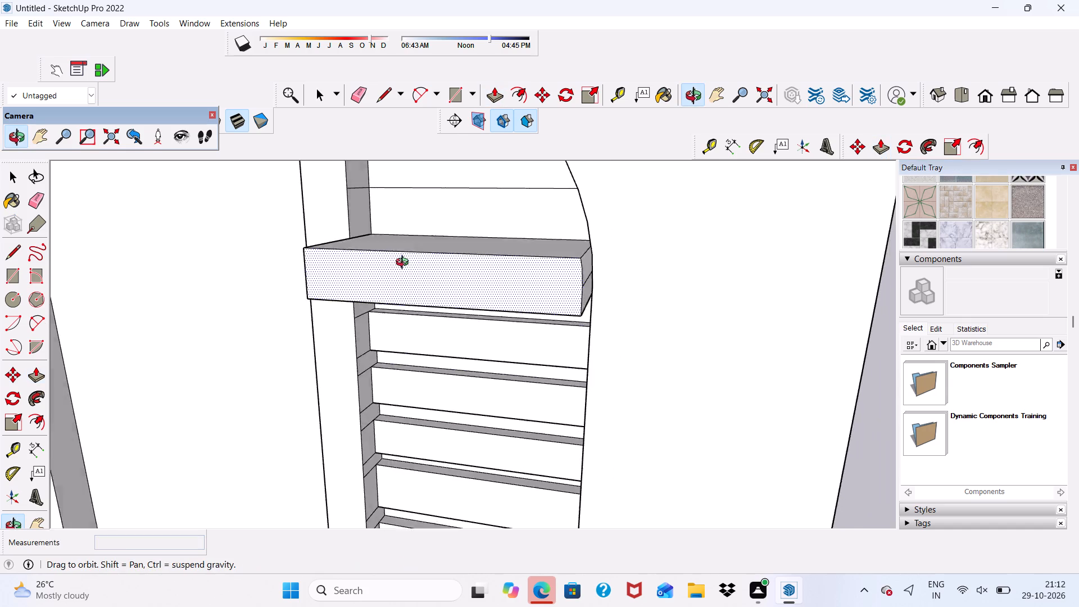
pyautogui.moveTo(405, 264); pyautogui.dragTo(403, 235, button='middle')
pyautogui.scroll(1, 419, 317)
pyautogui.click(419, 317)
# Push/Pull the topmost wide strip between the window frame's right side and the curved edge outward by 1".
pyautogui.scroll(4, 409, 175)
pyautogui.scroll(-6, 411, 174)
pyautogui.moveTo(454, 236); pyautogui.dragTo(468, 334, button='middle')
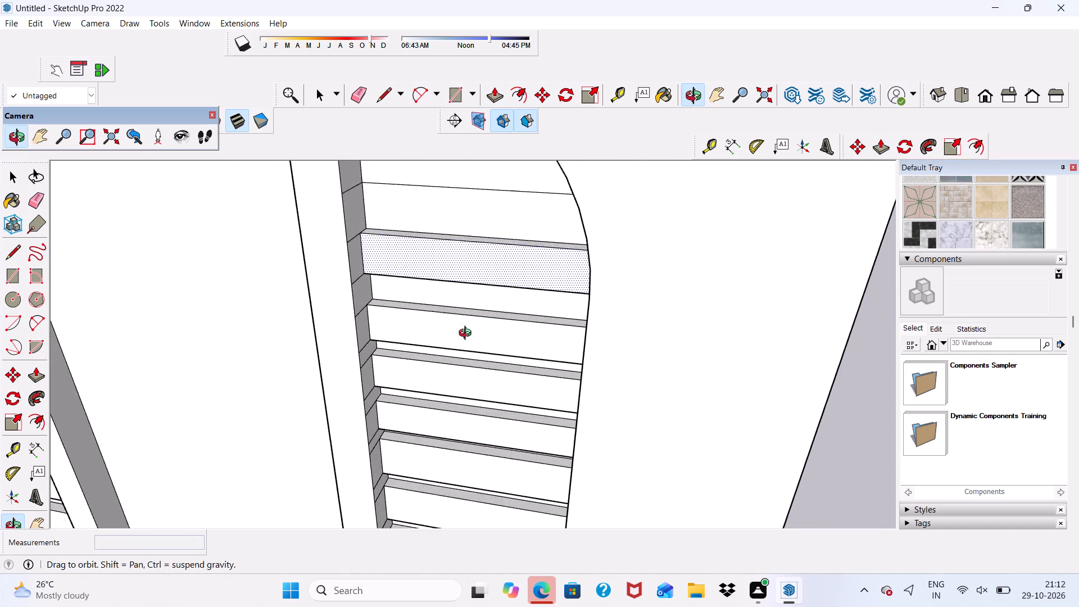
pyautogui.moveTo(468, 334); pyautogui.dragTo(384, 375, button='middle')
pyautogui.scroll(-6, 439, 209)
pyautogui.scroll(4, 419, 206)
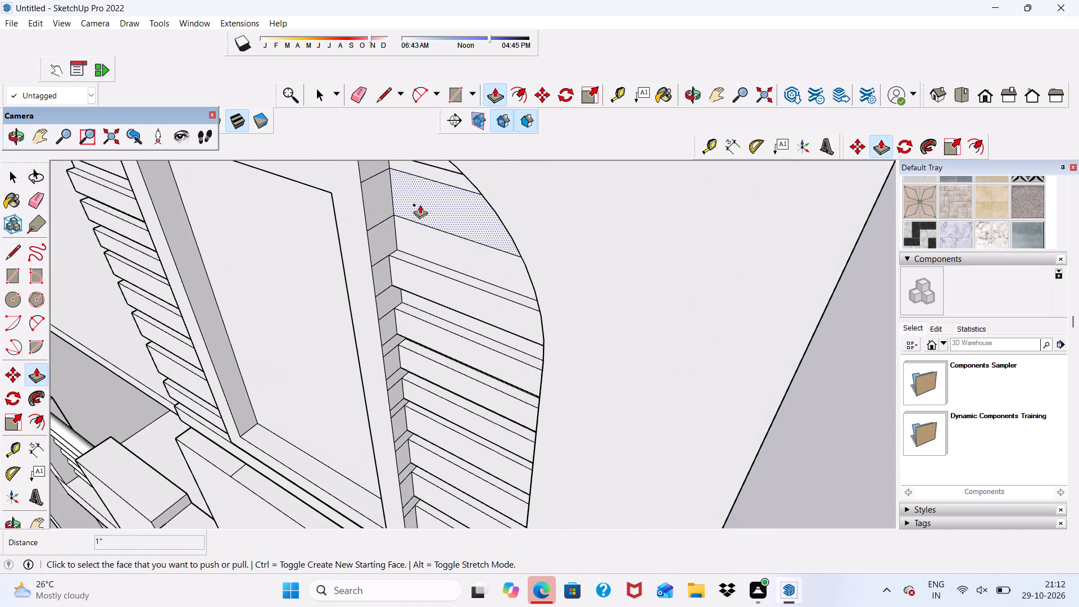
pyautogui.click(420, 205)
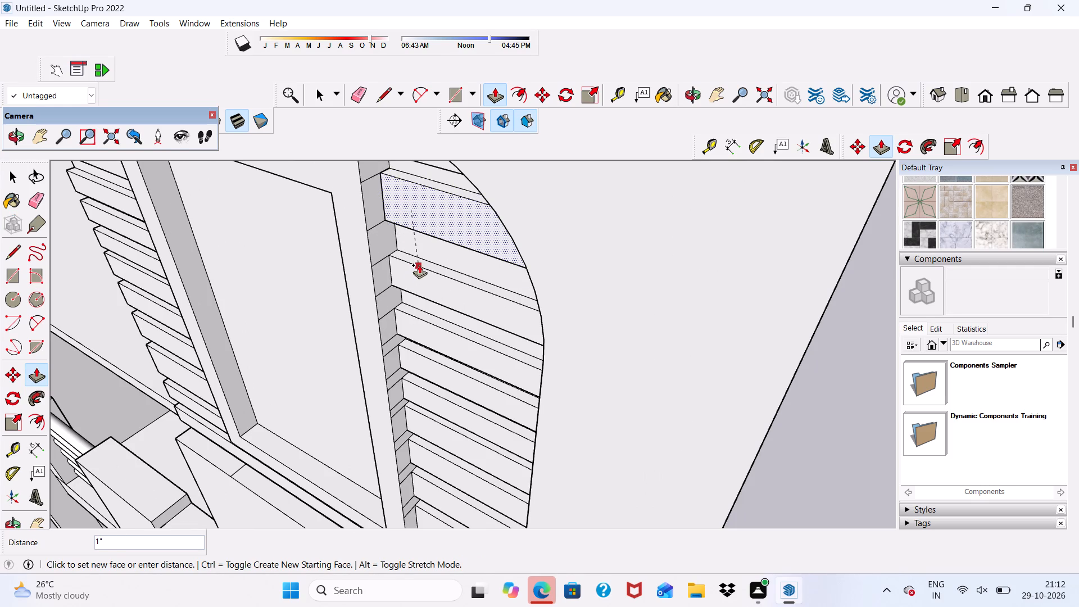
pyautogui.click(419, 265)
# Erase the short dividing edges left by the strips on the upper part of the window frame's right outer side face.
pyautogui.scroll(-2, 419, 265)
pyautogui.moveTo(419, 265); pyautogui.dragTo(411, 169, button='middle')
pyautogui.scroll(2, 411, 178)
pyautogui.scroll(-7, 395, 268)
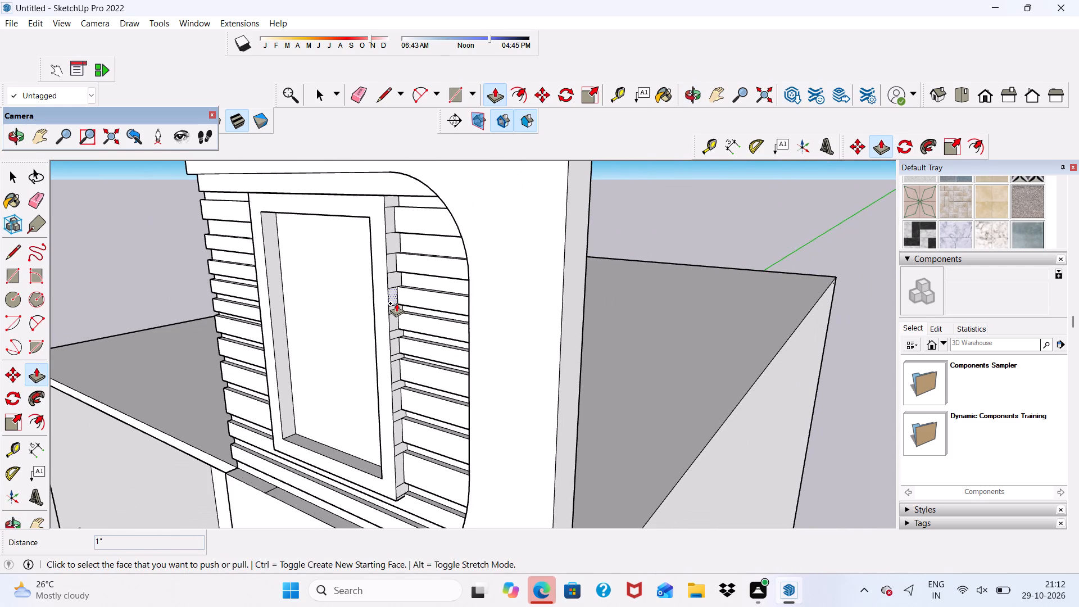
pyautogui.click(353, 93)
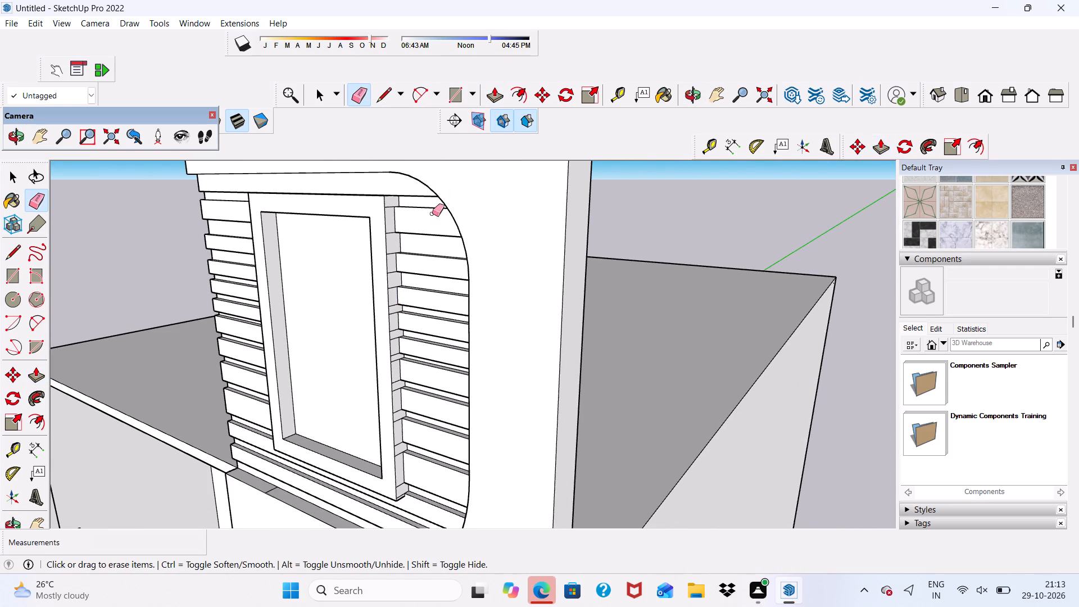
pyautogui.scroll(6, 433, 269)
pyautogui.scroll(-7, 419, 242)
pyautogui.scroll(13, 394, 220)
pyautogui.moveTo(370, 210); pyautogui.dragTo(379, 232)
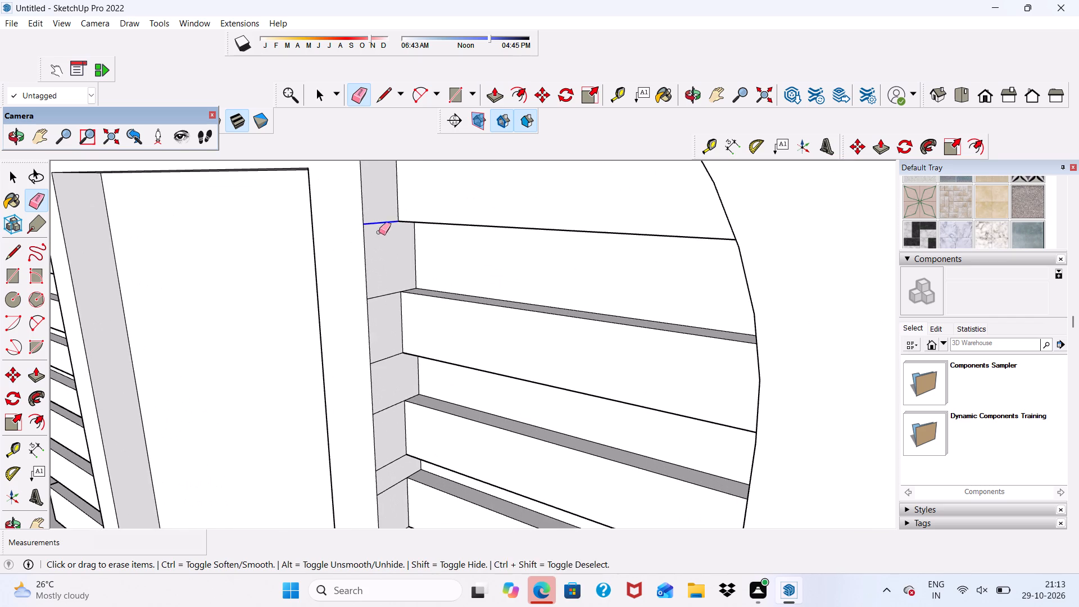
pyautogui.moveTo(379, 232); pyautogui.dragTo(380, 278)
pyautogui.moveTo(380, 279); pyautogui.dragTo(385, 315)
pyautogui.moveTo(382, 329); pyautogui.dragTo(391, 430)
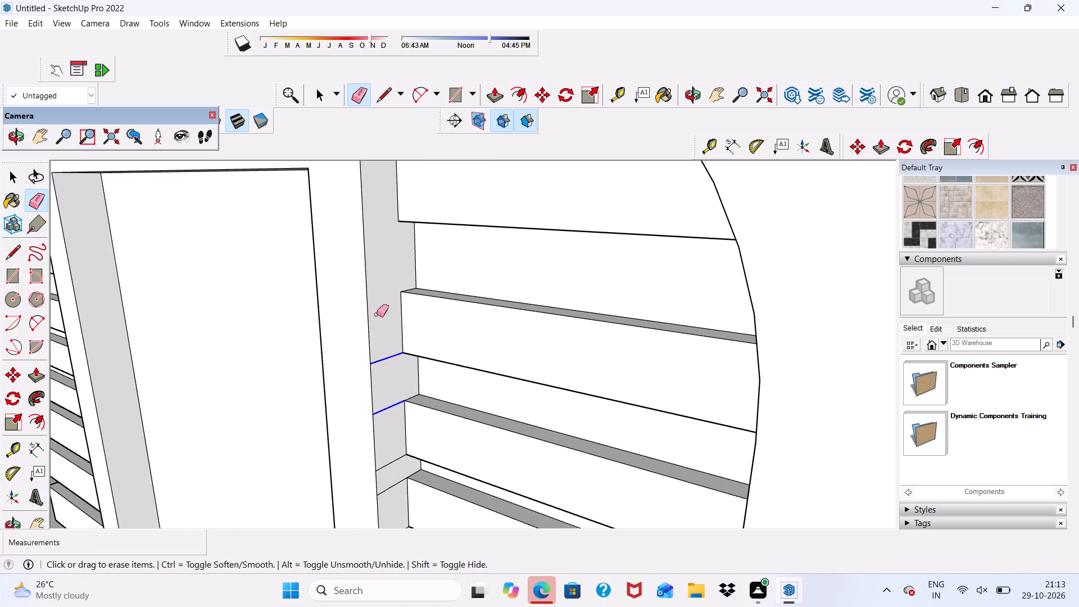
pyautogui.scroll(-6, 377, 290)
pyautogui.scroll(7, 388, 438)
pyautogui.moveTo(374, 352); pyautogui.dragTo(387, 396)
# Erase the short dividing edges along the middle part of the window frame's right outer side face.
pyautogui.scroll(-14, 365, 252)
pyautogui.moveTo(405, 381); pyautogui.dragTo(439, 328, button='middle')
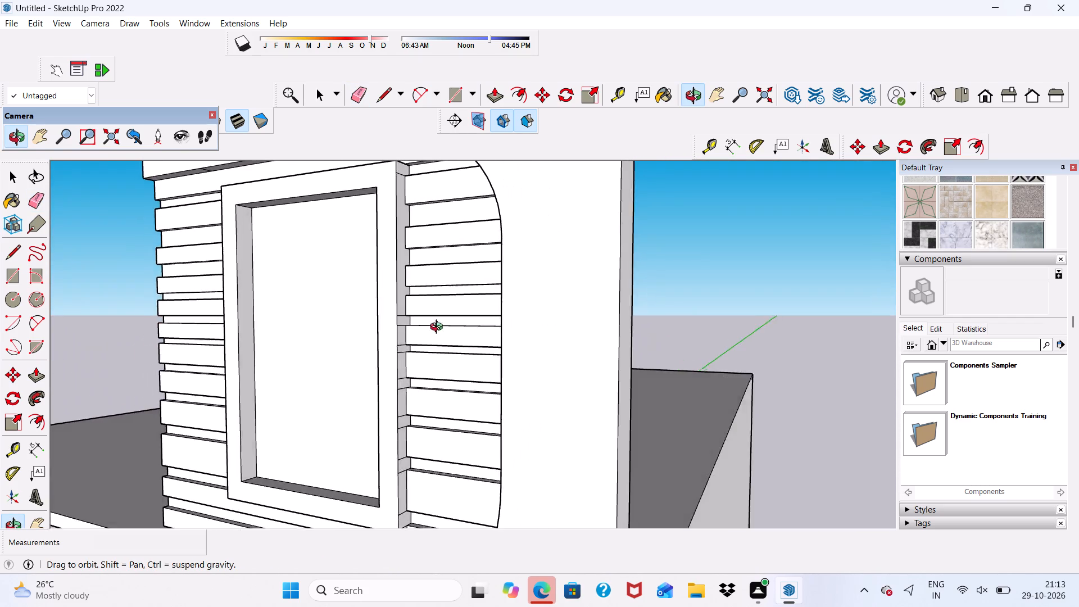
pyautogui.moveTo(439, 328); pyautogui.dragTo(396, 336, button='middle')
pyautogui.scroll(10, 394, 336)
pyautogui.moveTo(373, 303); pyautogui.dragTo(373, 333)
pyautogui.scroll(-5, 377, 294)
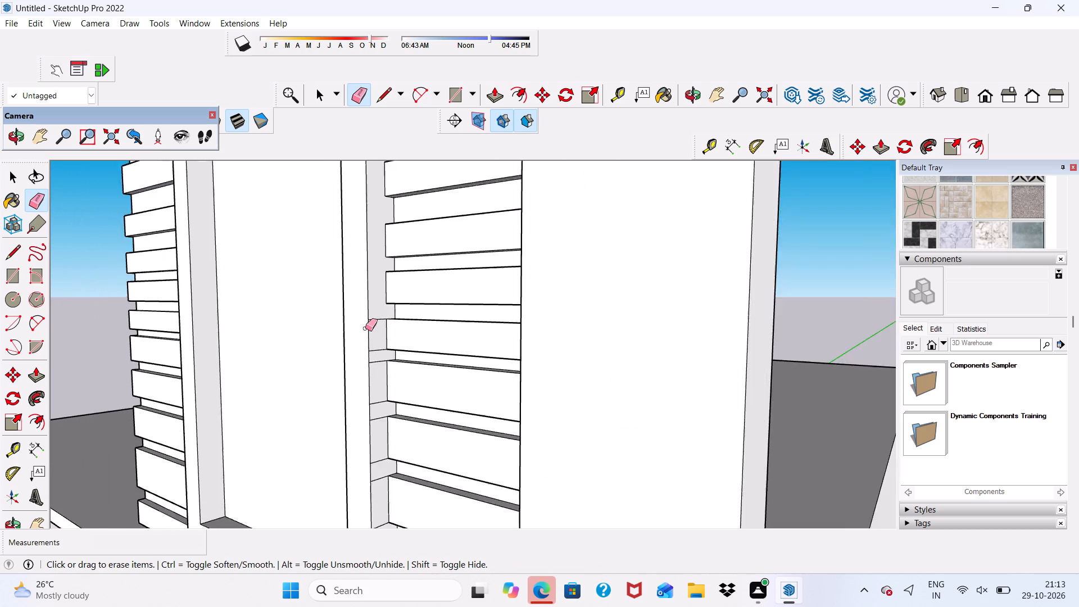
pyautogui.scroll(6, 335, 396)
pyautogui.scroll(2, 408, 232)
pyautogui.moveTo(424, 216); pyautogui.dragTo(436, 355)
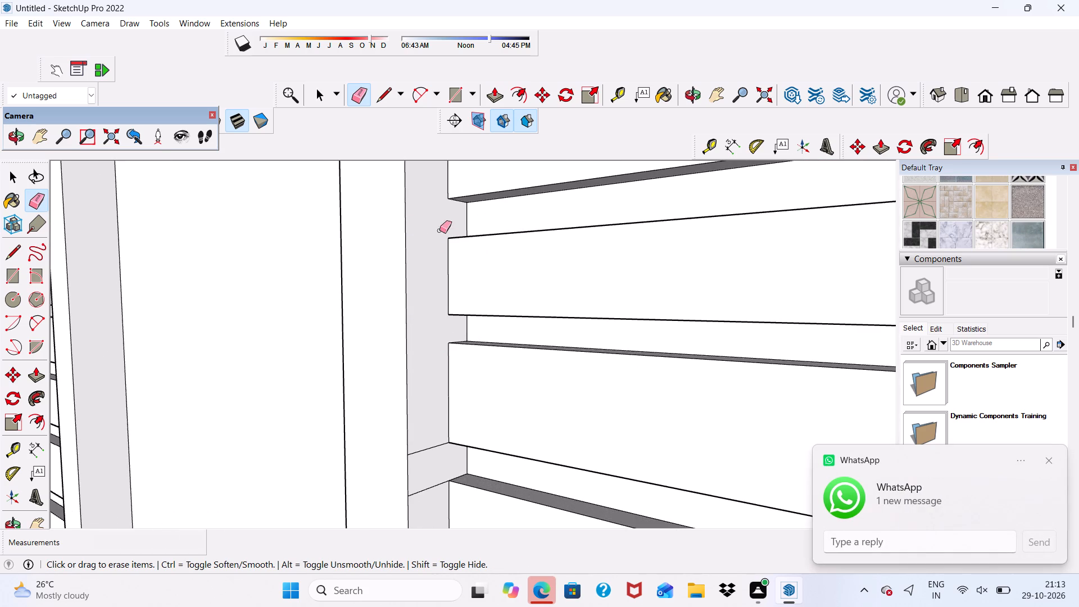
pyautogui.scroll(-6, 439, 230)
pyautogui.scroll(6, 461, 340)
pyautogui.moveTo(400, 365); pyautogui.dragTo(414, 425)
# Erase the short dividing edges beside the lower strips on the window frame's right outer side face.
pyautogui.scroll(-8, 412, 267)
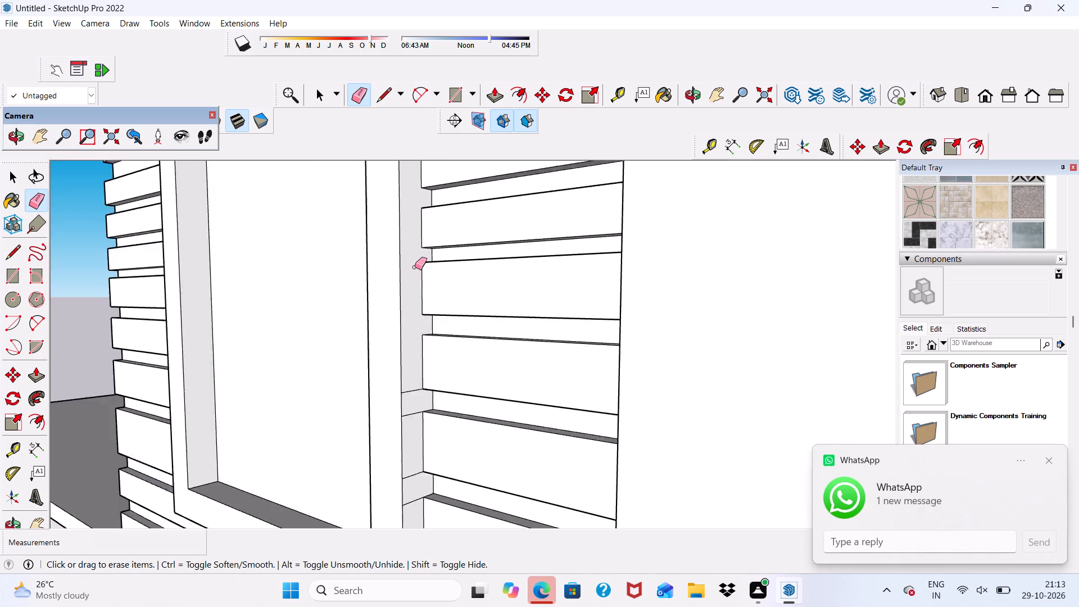
pyautogui.scroll(8, 415, 270)
pyautogui.scroll(-7, 354, 479)
pyautogui.moveTo(417, 475); pyautogui.dragTo(396, 425, button='middle')
pyautogui.scroll(7, 396, 425)
pyautogui.scroll(-1, 382, 384)
pyautogui.scroll(1, 348, 295)
pyautogui.moveTo(348, 283); pyautogui.dragTo(359, 351)
pyautogui.scroll(-1, 359, 351)
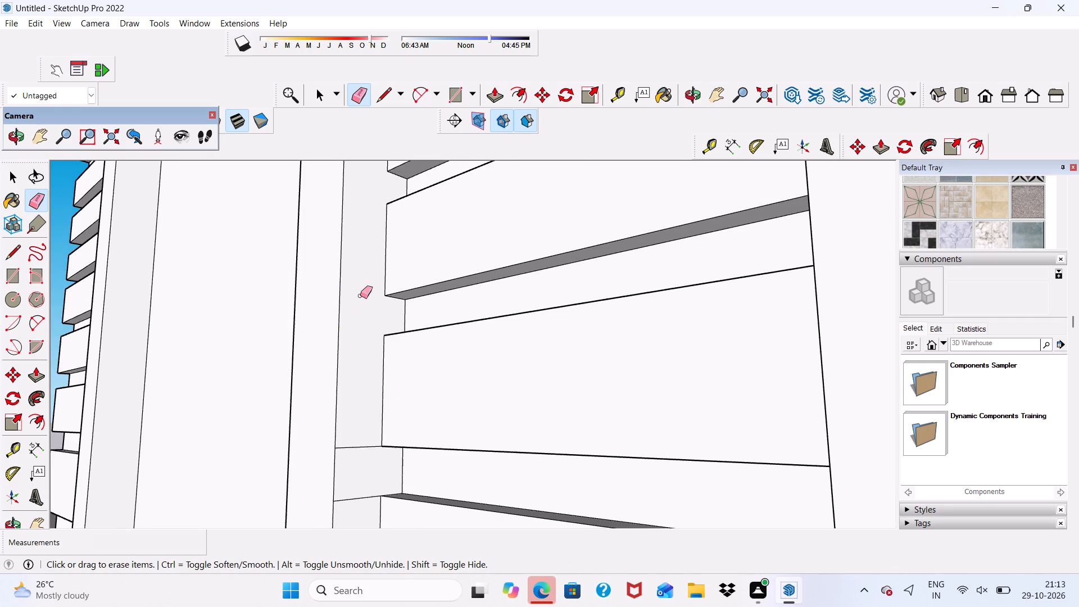
pyautogui.scroll(-5, 360, 270)
pyautogui.scroll(6, 368, 403)
pyautogui.moveTo(362, 357); pyautogui.dragTo(353, 428)
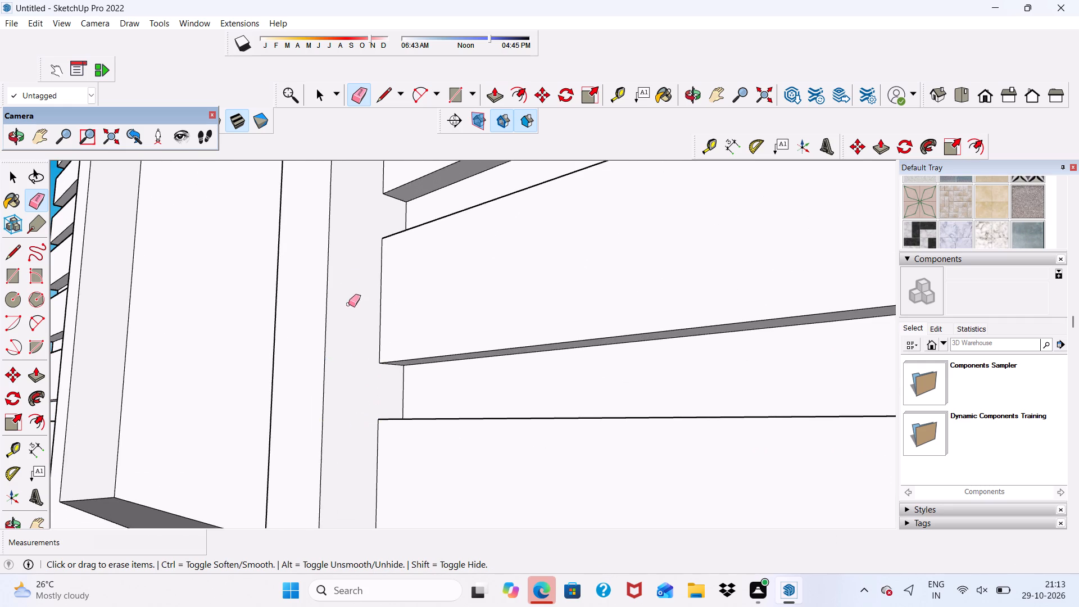
# Erase the last dividing edges near the bottom corner of the window frame's right outer side face.
pyautogui.scroll(-7, 346, 282)
pyautogui.scroll(6, 353, 461)
pyautogui.moveTo(356, 472); pyautogui.dragTo(356, 500)
pyautogui.scroll(-7, 354, 377)
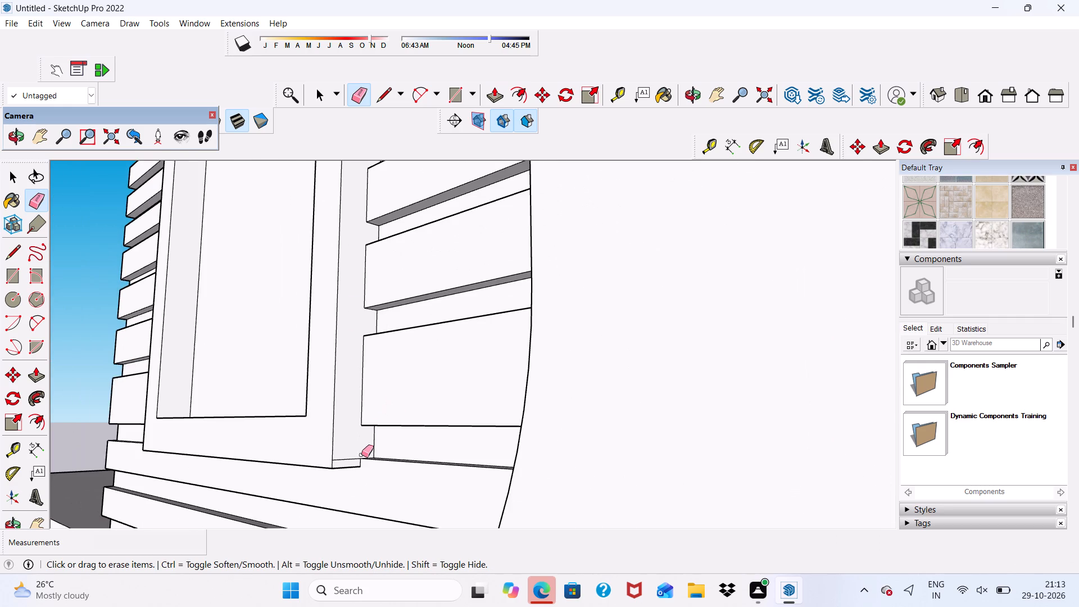
pyautogui.moveTo(351, 450); pyautogui.dragTo(354, 463)
# Erase the dividing edge at the bottom of the lowest wide strip on the window frame's left outer side face.
pyautogui.scroll(-4, 337, 391)
pyautogui.moveTo(336, 391); pyautogui.dragTo(360, 388, button='middle')
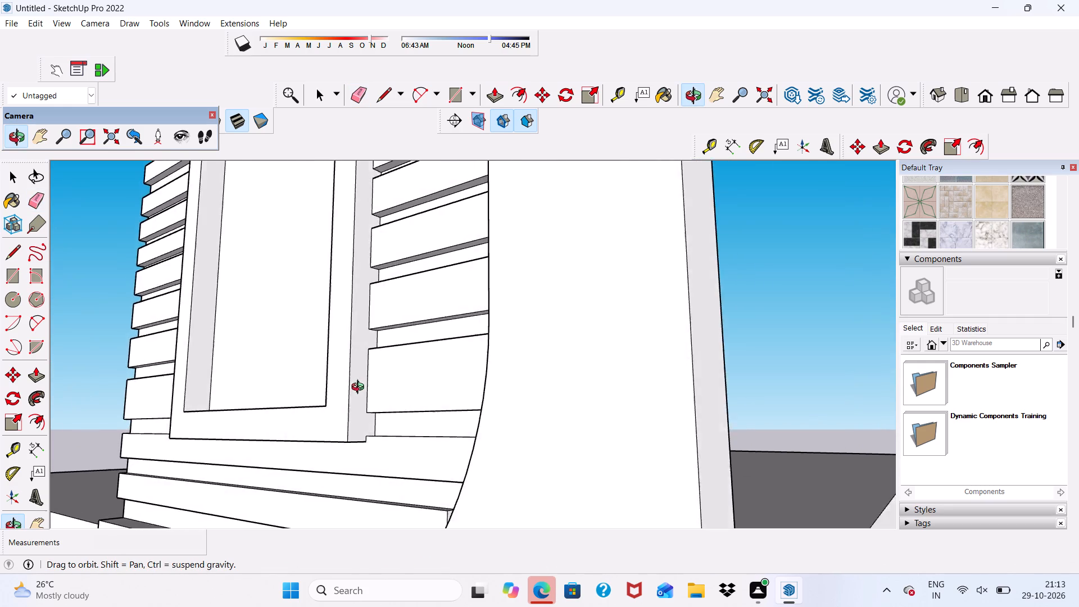
pyautogui.moveTo(360, 388); pyautogui.dragTo(755, 413, button='middle')
pyautogui.scroll(3, 510, 465)
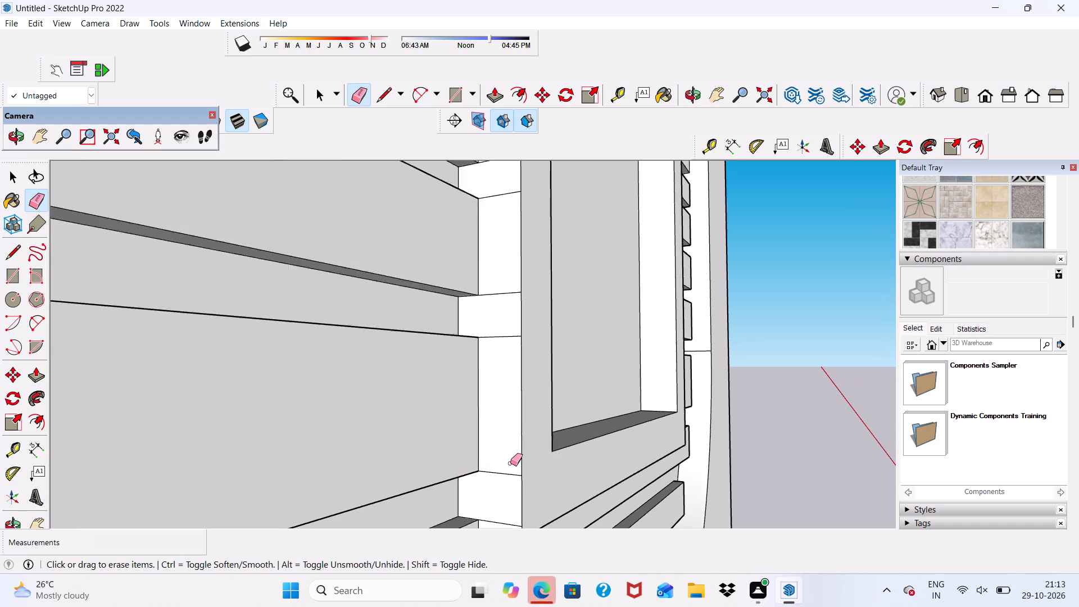
pyautogui.scroll(2, 510, 463)
pyautogui.moveTo(510, 463); pyautogui.dragTo(512, 480)
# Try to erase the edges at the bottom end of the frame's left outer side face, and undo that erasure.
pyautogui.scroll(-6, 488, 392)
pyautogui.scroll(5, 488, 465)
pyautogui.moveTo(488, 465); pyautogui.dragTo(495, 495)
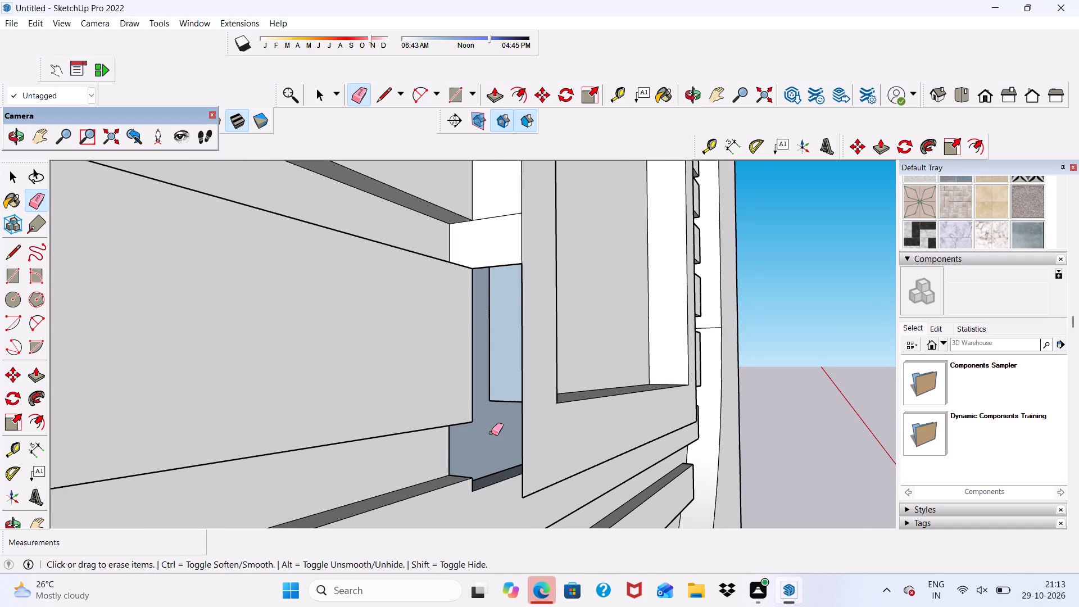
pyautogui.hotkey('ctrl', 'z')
# Erase the lowest remaining dividing edge and the ones beside the next strips up on the window frame's left outer side face.
pyautogui.scroll(1, 513, 481)
pyautogui.click(507, 479)
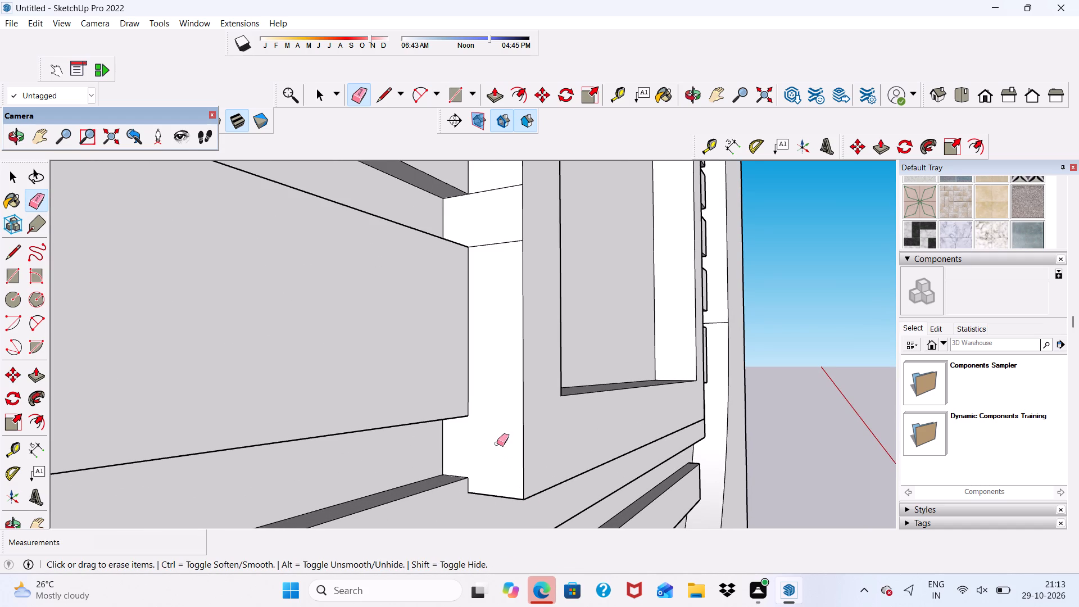
pyautogui.scroll(-4, 496, 440)
pyautogui.scroll(6, 553, 258)
pyautogui.moveTo(446, 273); pyautogui.dragTo(441, 307)
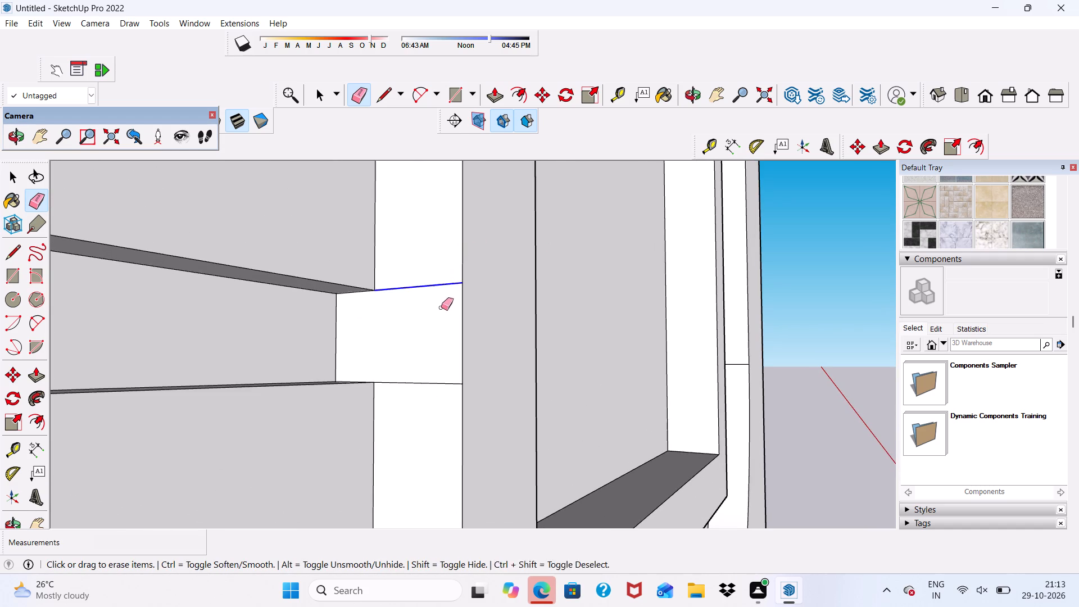
pyautogui.moveTo(441, 307); pyautogui.dragTo(433, 389)
pyautogui.scroll(-13, 425, 374)
pyautogui.scroll(7, 438, 332)
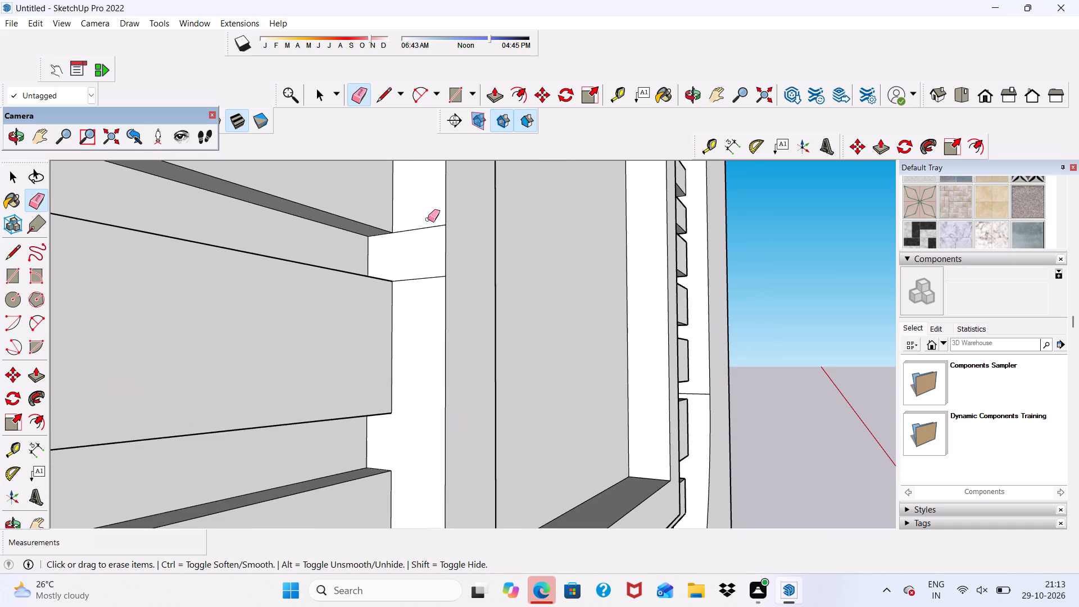
pyautogui.moveTo(427, 216); pyautogui.dragTo(427, 274)
pyautogui.moveTo(425, 276); pyautogui.dragTo(427, 303)
pyautogui.scroll(-12, 425, 299)
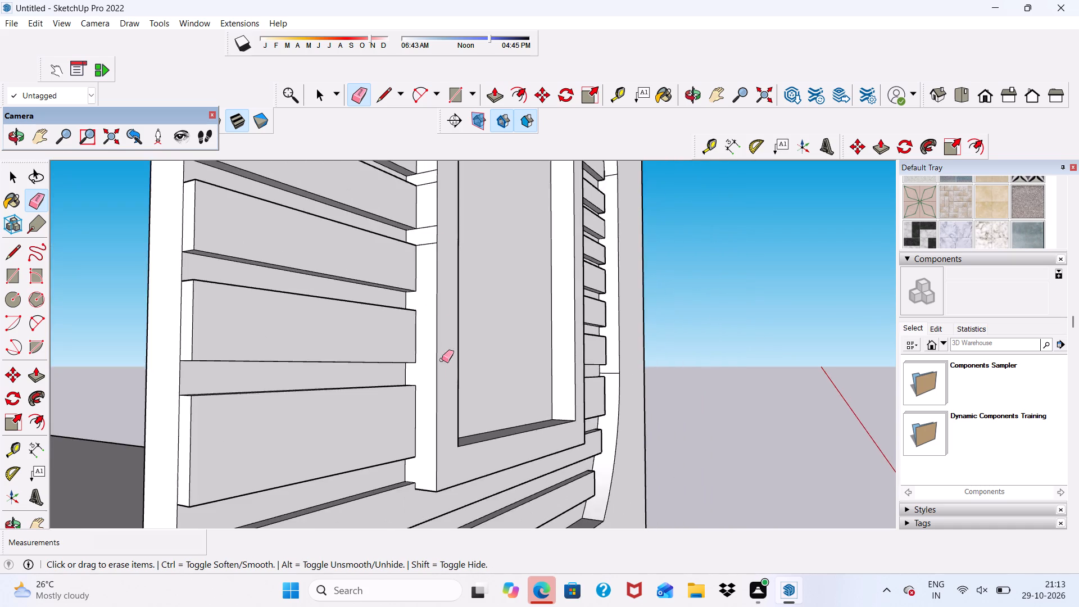
# Erase the dividing edges beside the middle strips on the window frame's left outer side face, working upward.
pyautogui.scroll(6, 433, 230)
pyautogui.moveTo(432, 262); pyautogui.dragTo(434, 295)
pyautogui.scroll(-7, 412, 264)
pyautogui.scroll(7, 412, 261)
pyautogui.moveTo(415, 219); pyautogui.dragTo(419, 266)
pyautogui.scroll(-7, 413, 272)
pyautogui.scroll(8, 411, 253)
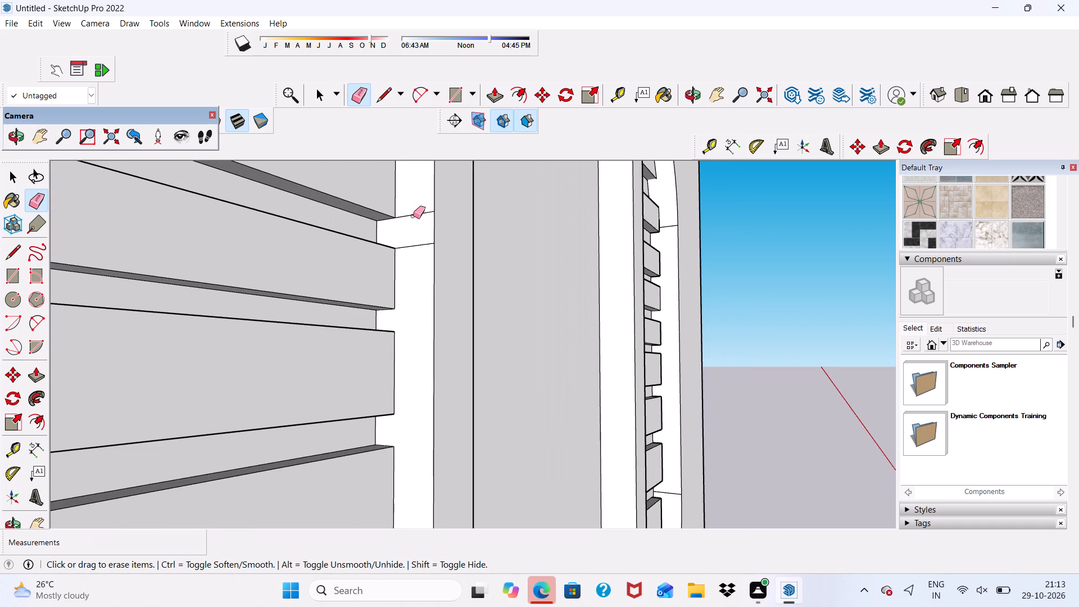
pyautogui.moveTo(413, 216); pyautogui.dragTo(417, 256)
pyautogui.scroll(-6, 417, 264)
pyautogui.scroll(-5, 406, 315)
pyautogui.scroll(13, 398, 216)
pyautogui.moveTo(430, 272); pyautogui.dragTo(436, 311)
pyautogui.moveTo(436, 311); pyautogui.dragTo(439, 328)
pyautogui.scroll(-7, 431, 312)
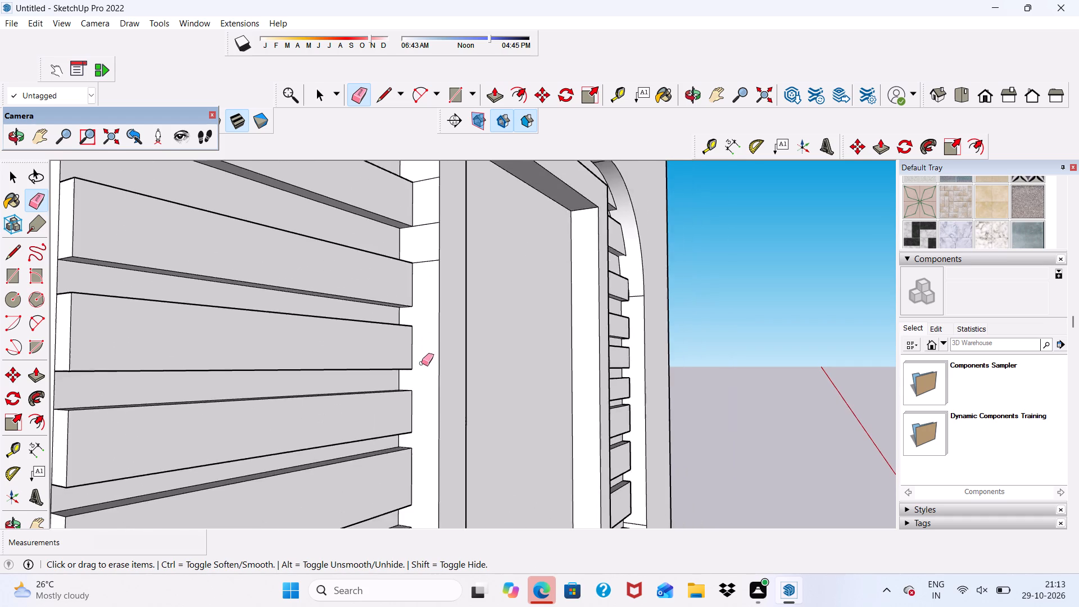
# Erase the remaining dividing edges on the upper part of the window frame's left outer side face, up to the top strip.
pyautogui.scroll(6, 416, 225)
pyautogui.moveTo(416, 221); pyautogui.dragTo(432, 301)
pyautogui.scroll(-6, 428, 295)
pyautogui.scroll(6, 419, 171)
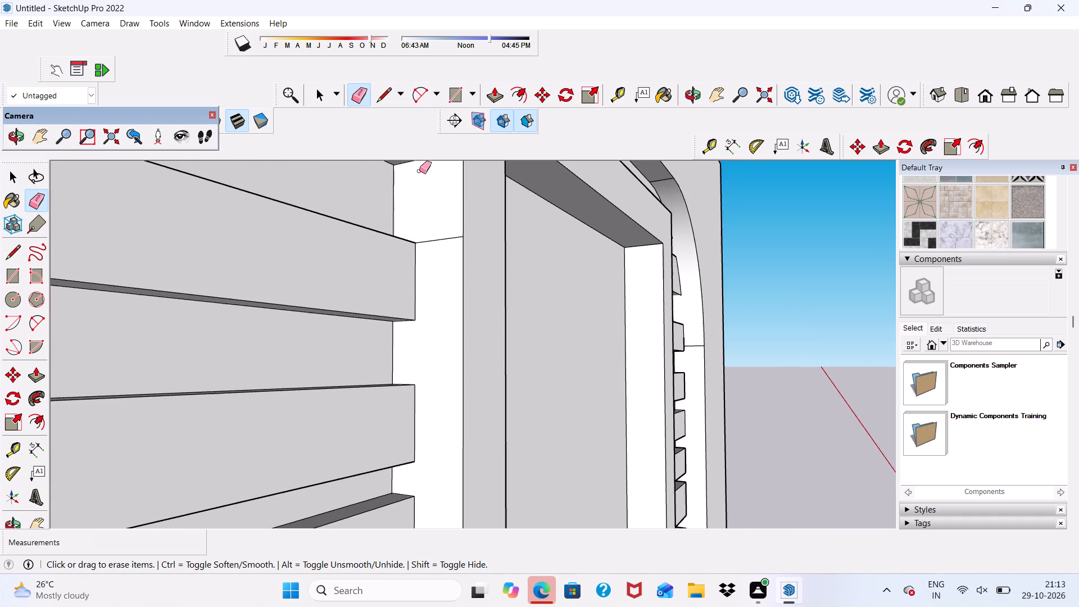
pyautogui.moveTo(429, 206); pyautogui.dragTo(437, 272)
pyautogui.scroll(-5, 429, 246)
pyautogui.moveTo(428, 273); pyautogui.dragTo(431, 349, button='middle')
pyautogui.scroll(1, 420, 237)
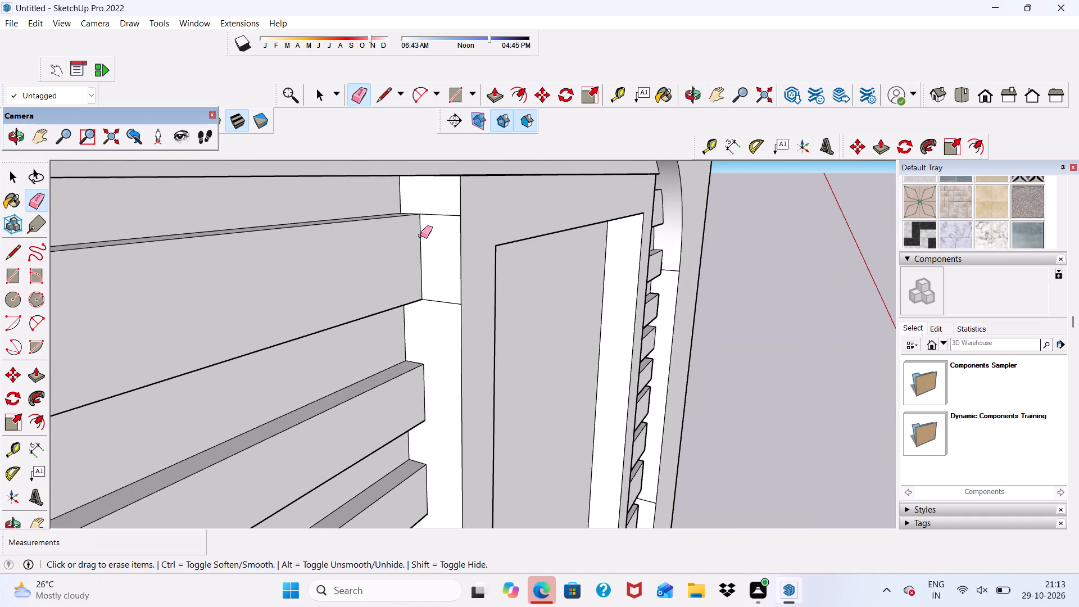
pyautogui.moveTo(442, 286); pyautogui.dragTo(451, 323)
pyautogui.moveTo(430, 202); pyautogui.dragTo(442, 237)
pyautogui.scroll(-2, 386, 261)
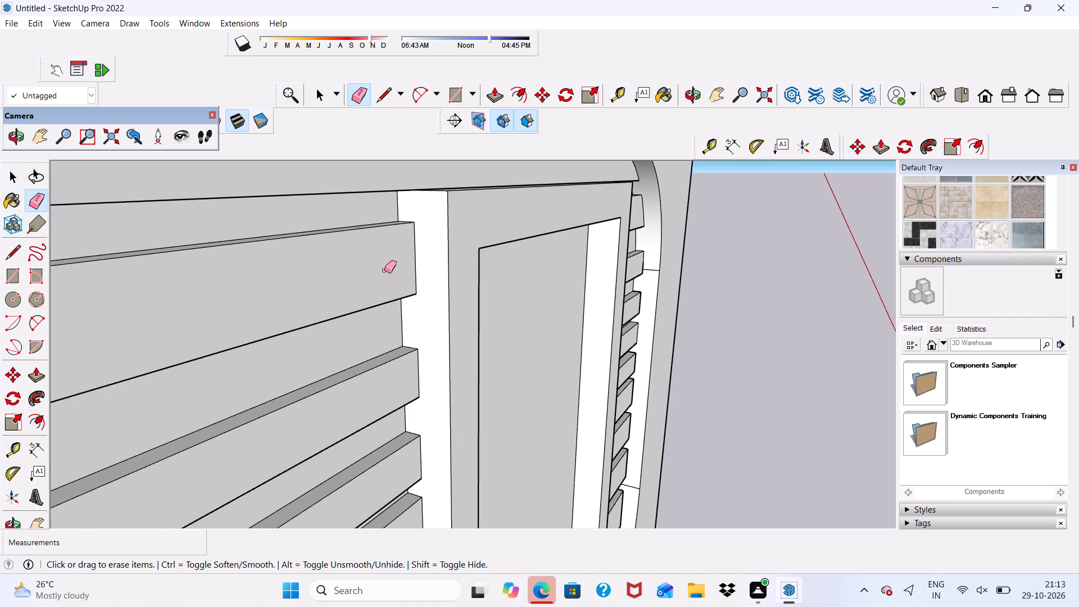
# Push the bottom face of the lowest strip on the window frame's left side upward by about 2 5/8".
pyautogui.moveTo(384, 270); pyautogui.dragTo(275, 224, button='middle')
pyautogui.click(495, 94)
pyautogui.scroll(-7, 483, 112)
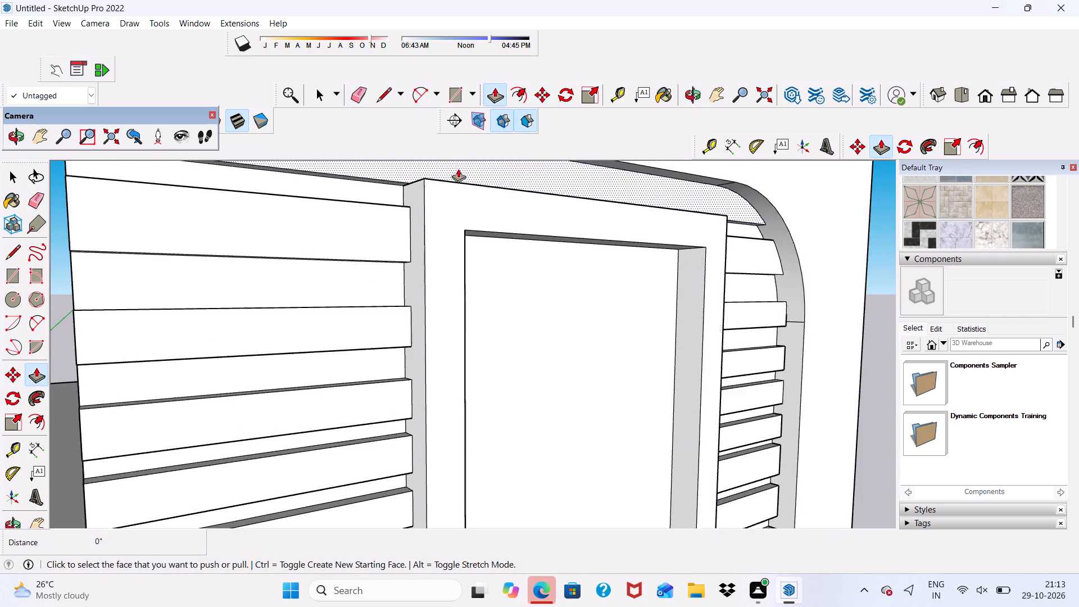
pyautogui.scroll(-5, 458, 169)
pyautogui.moveTo(383, 333); pyautogui.dragTo(371, 184, button='middle')
pyautogui.scroll(2, 282, 430)
pyautogui.scroll(-3, 282, 277)
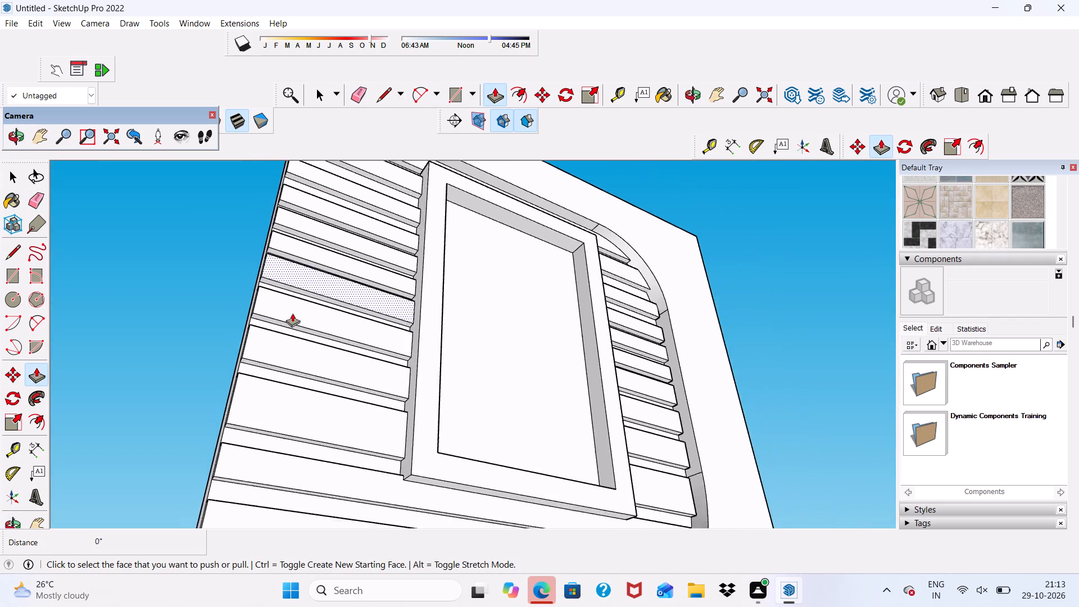
pyautogui.scroll(-1, 292, 313)
pyautogui.scroll(13, 297, 433)
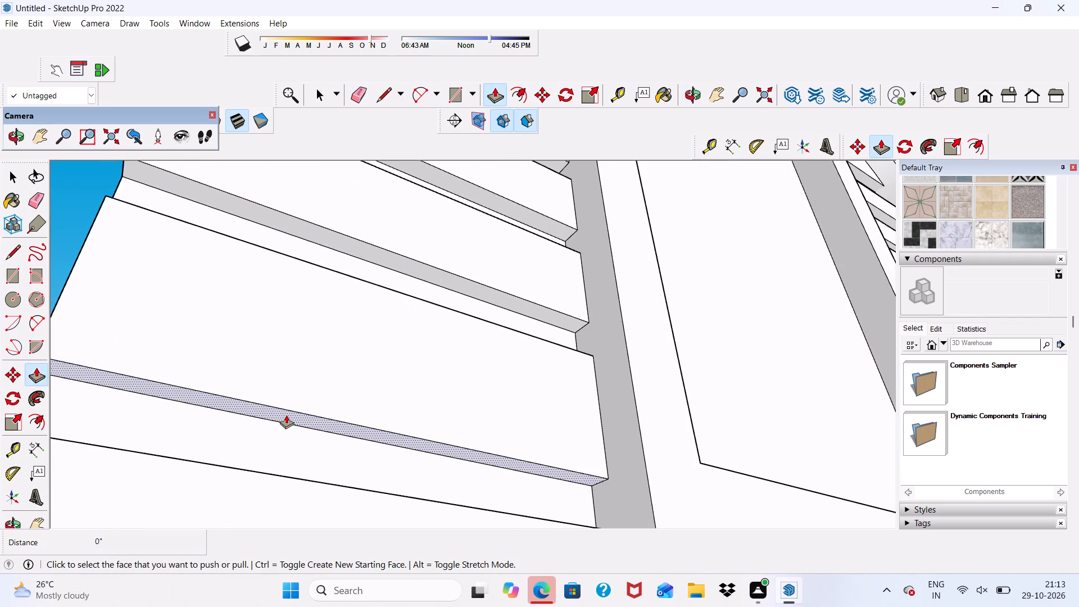
pyautogui.moveTo(286, 415); pyautogui.dragTo(285, 339)
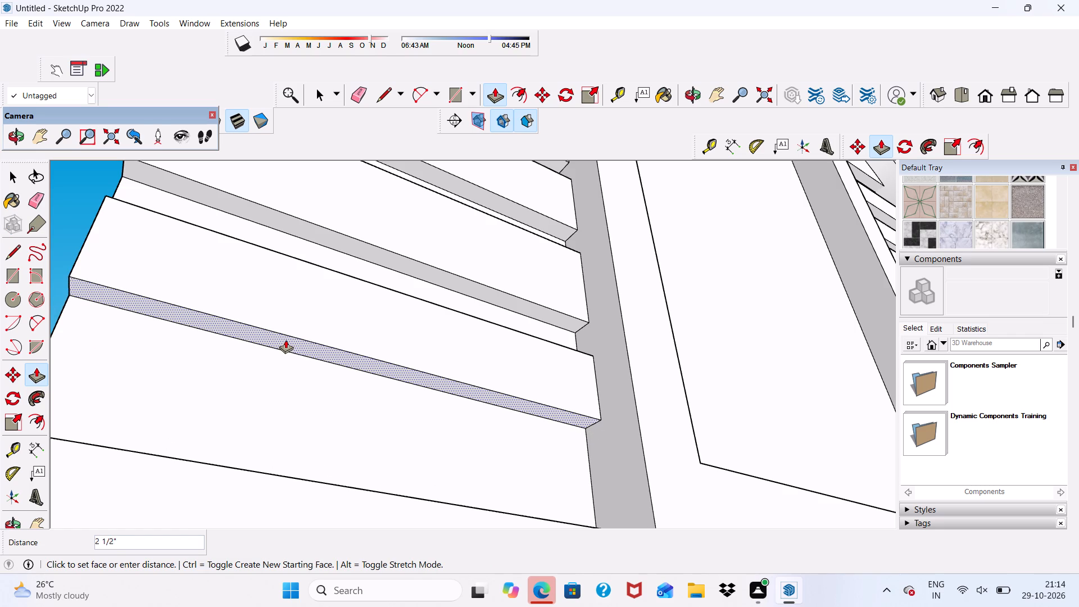
pyautogui.moveTo(285, 339); pyautogui.dragTo(285, 339)
# Pull up the top face of the strip beneath the window frame, left of the frame, by about 1 5/16".
pyautogui.scroll(-6, 285, 339)
pyautogui.moveTo(386, 371); pyautogui.dragTo(344, 484, button='middle')
pyautogui.scroll(1, 280, 361)
pyautogui.scroll(-5, 242, 177)
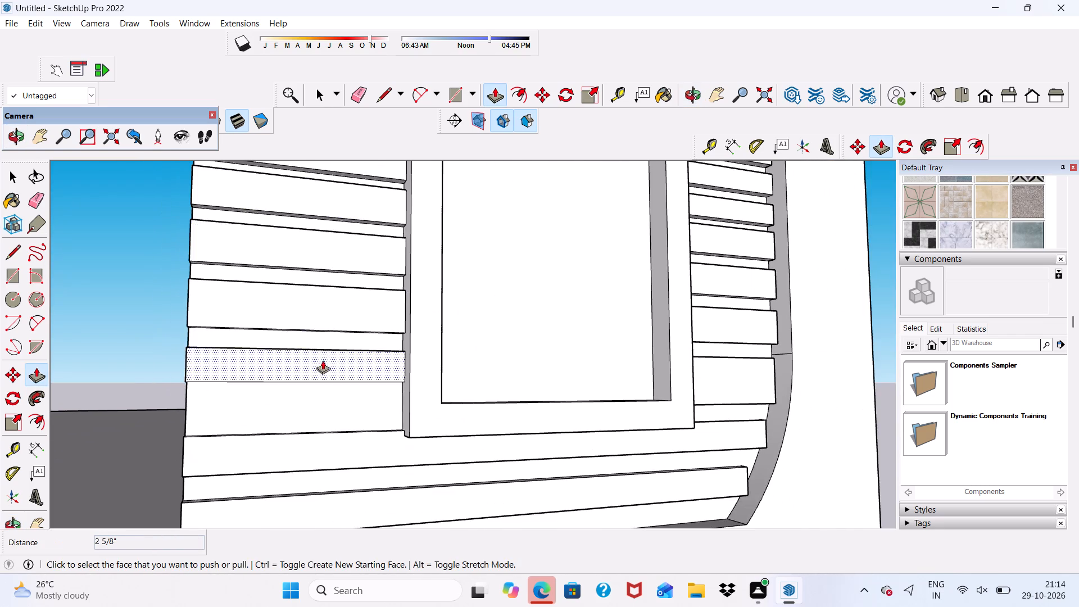
pyautogui.moveTo(325, 386); pyautogui.dragTo(250, 401, button='middle')
pyautogui.moveTo(246, 396); pyautogui.dragTo(347, 336, button='middle')
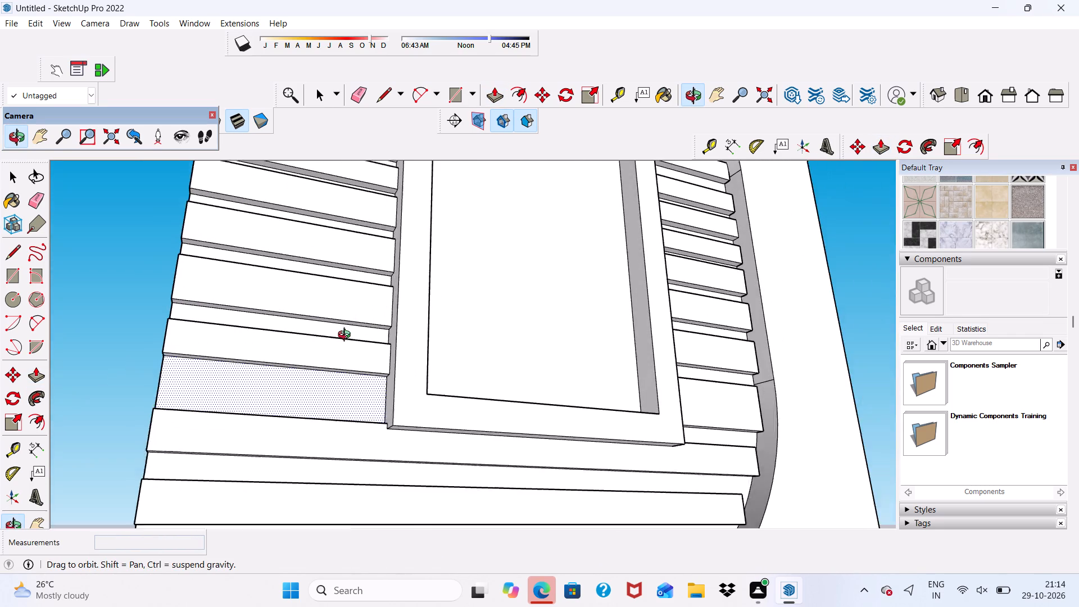
pyautogui.moveTo(347, 336); pyautogui.dragTo(351, 339, button='middle')
pyautogui.scroll(7, 218, 388)
pyautogui.scroll(-7, 174, 246)
pyautogui.moveTo(246, 332); pyautogui.dragTo(183, 400, button='middle')
pyautogui.scroll(-9, 268, 235)
pyautogui.moveTo(518, 302); pyautogui.dragTo(388, 280, button='middle')
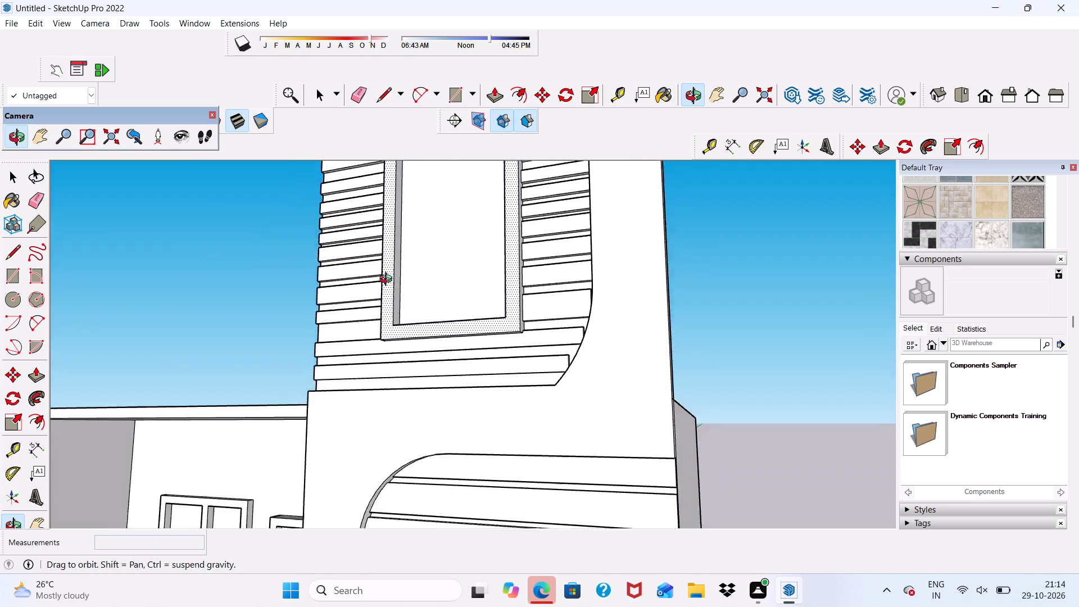
pyautogui.moveTo(388, 280); pyautogui.dragTo(447, 369, button='middle')
pyautogui.scroll(20, 375, 357)
pyautogui.scroll(4, 375, 357)
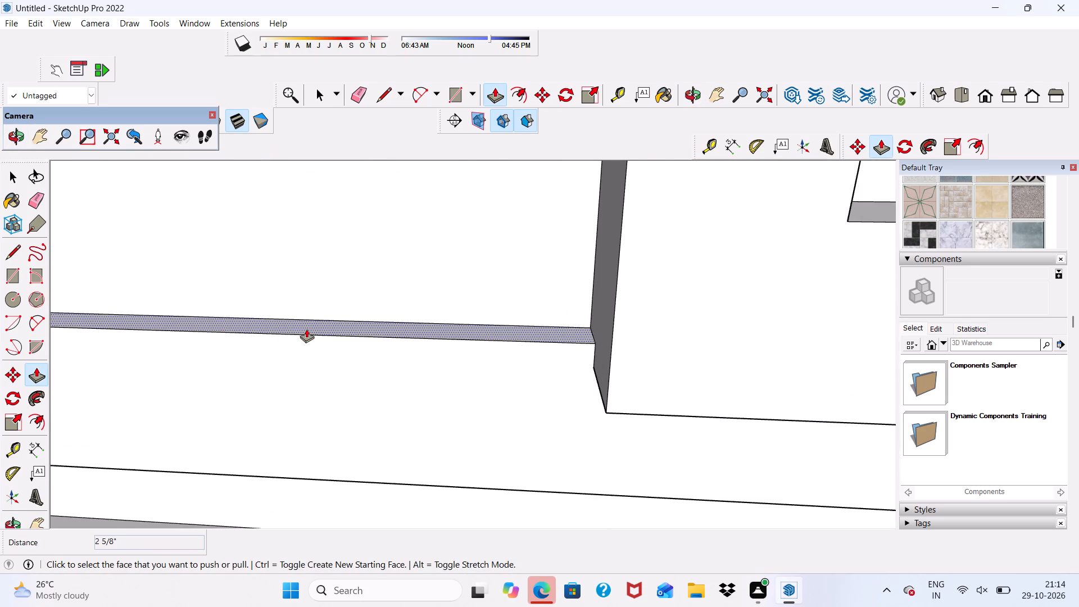
pyautogui.moveTo(304, 327); pyautogui.dragTo(294, 263)
pyautogui.scroll(-4, 286, 217)
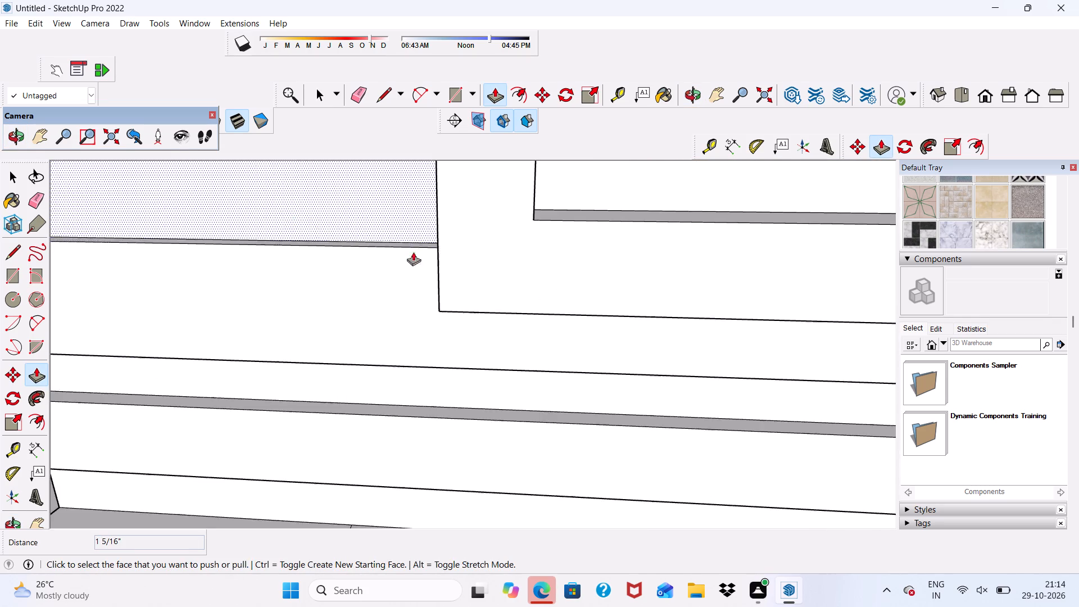
# Push the bottom face of the lowest strip on the window frame's right side upward by about 2 5/16".
pyautogui.scroll(-9, 413, 252)
pyautogui.moveTo(404, 303); pyautogui.dragTo(404, 220, button='middle')
pyautogui.scroll(-6, 310, 212)
pyautogui.moveTo(548, 242); pyautogui.dragTo(554, 264, button='middle')
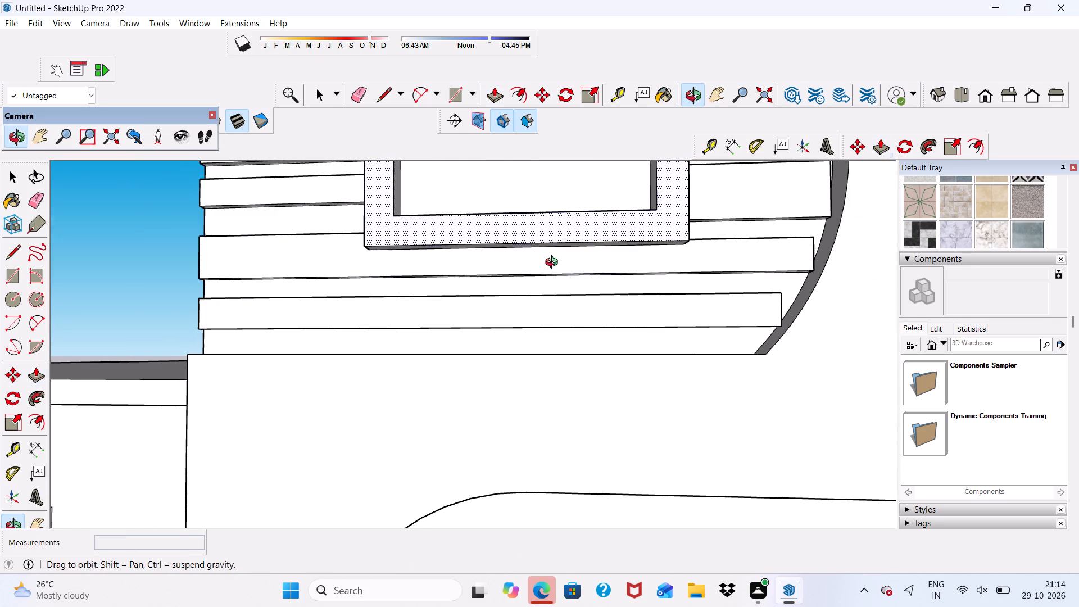
pyautogui.moveTo(554, 264); pyautogui.dragTo(470, 323, button='middle')
pyautogui.scroll(4, 779, 243)
pyautogui.moveTo(778, 239); pyautogui.dragTo(778, 196, button='middle')
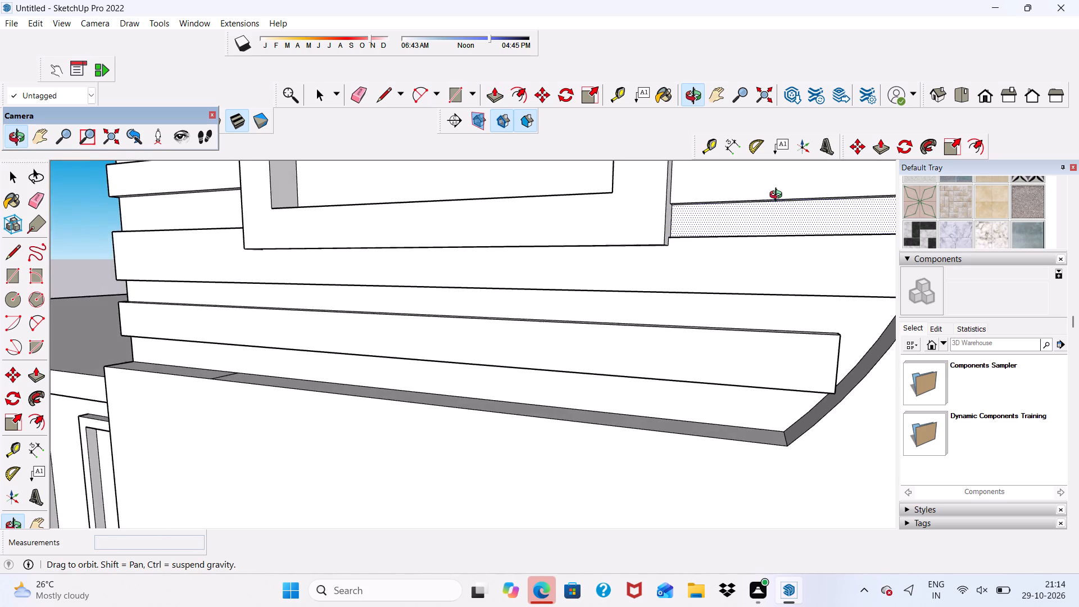
pyautogui.moveTo(778, 196); pyautogui.dragTo(778, 194, button='middle')
pyautogui.scroll(2, 679, 218)
pyautogui.scroll(-7, 610, 197)
pyautogui.moveTo(641, 225); pyautogui.dragTo(646, 155, button='middle')
pyautogui.scroll(2, 646, 155)
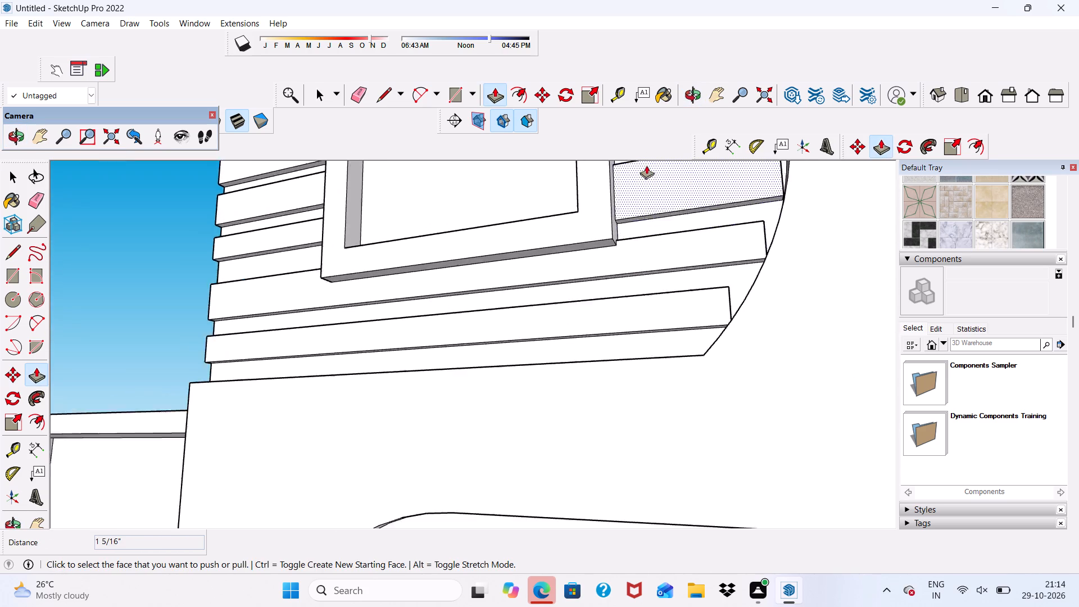
pyautogui.scroll(9, 646, 165)
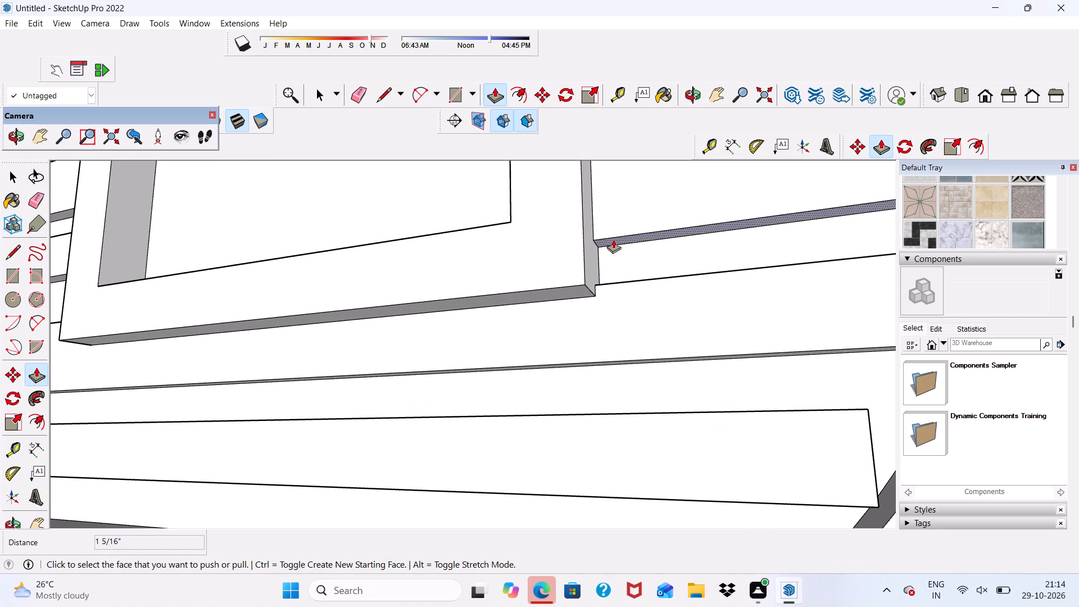
pyautogui.moveTo(613, 239); pyautogui.dragTo(606, 189)
# Pull up the top face of the strip beneath the window frame, right of the frame, by about 1".
pyautogui.scroll(-8, 588, 218)
pyautogui.scroll(-1, 664, 244)
pyautogui.moveTo(662, 247); pyautogui.dragTo(662, 395, button='middle')
pyautogui.scroll(5, 642, 336)
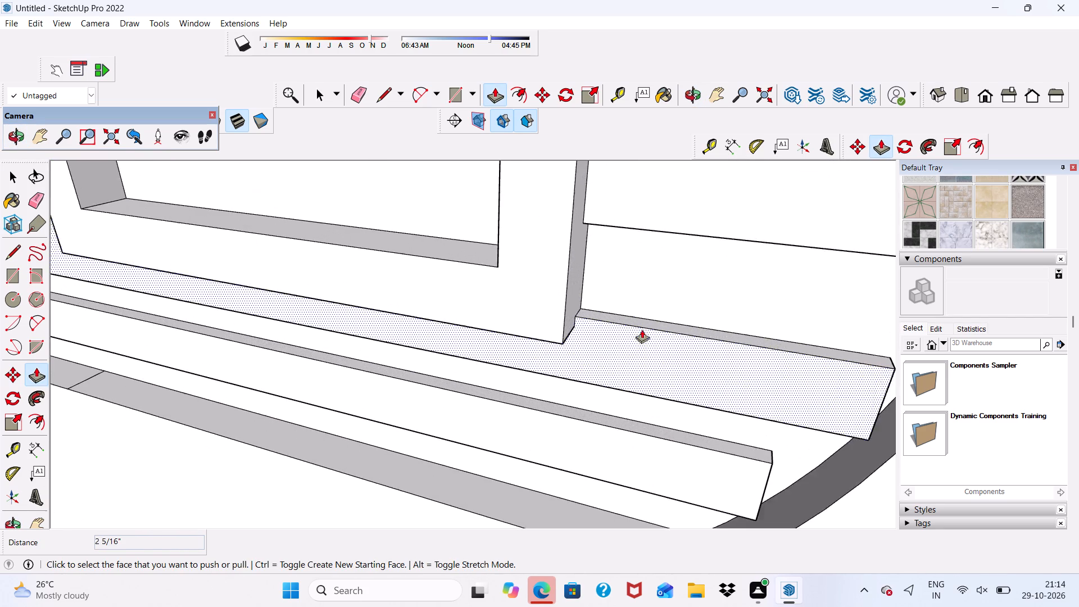
pyautogui.scroll(11, 642, 329)
pyautogui.moveTo(631, 327); pyautogui.dragTo(622, 273)
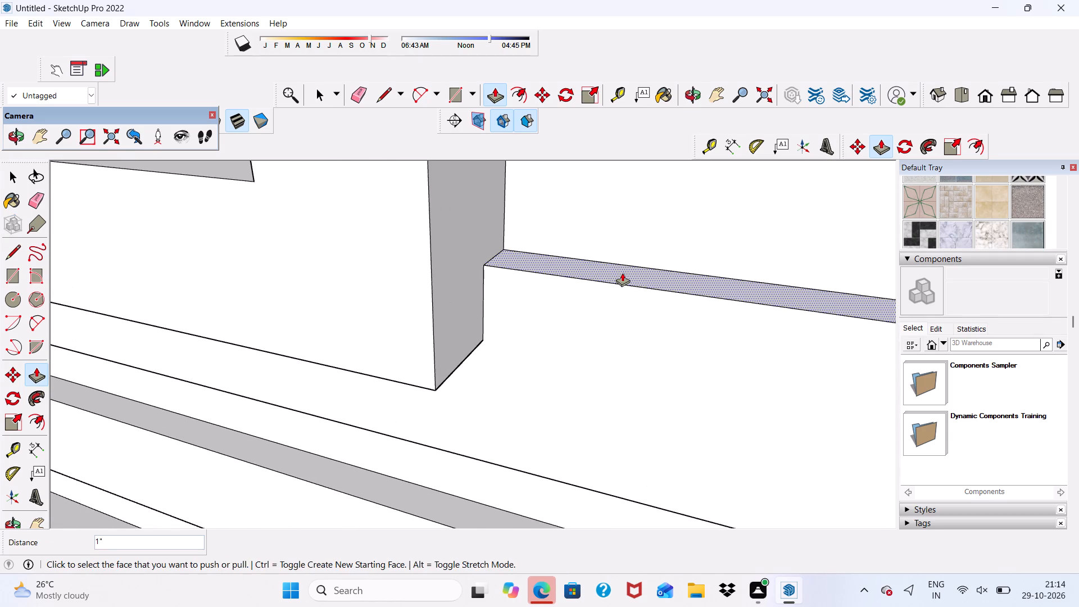
pyautogui.scroll(-6, 554, 257)
pyautogui.moveTo(466, 309); pyautogui.dragTo(496, 245, button='middle')
pyautogui.scroll(-6, 509, 253)
pyautogui.moveTo(459, 364); pyautogui.dragTo(480, 295, button='middle')
pyautogui.scroll(1, 488, 290)
pyautogui.scroll(-7, 488, 290)
pyautogui.moveTo(554, 359); pyautogui.dragTo(565, 373, button='middle')
pyautogui.scroll(-6, 564, 339)
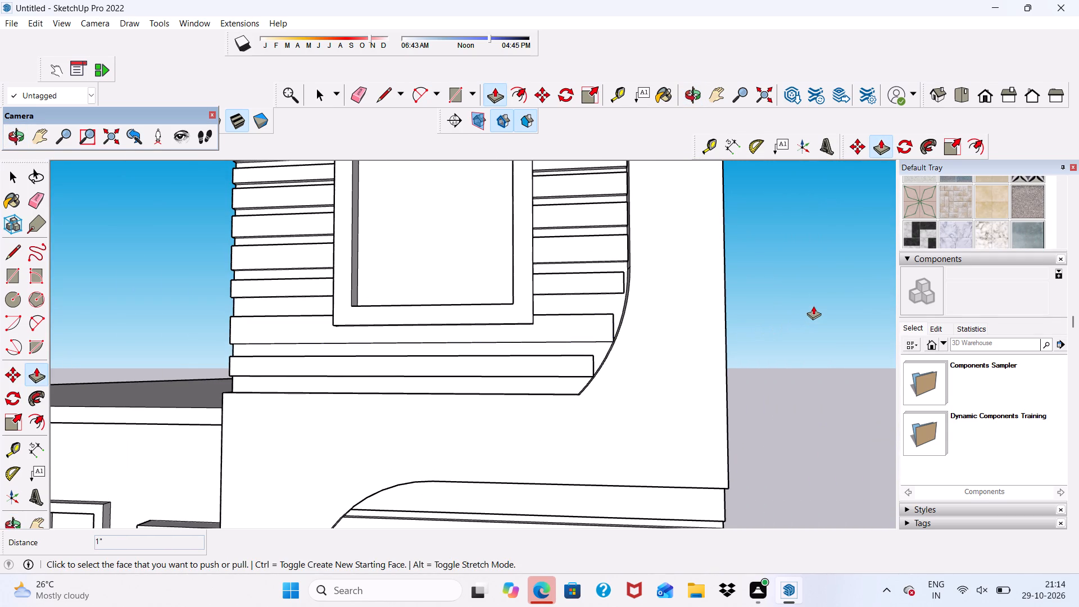
pyautogui.press('space')
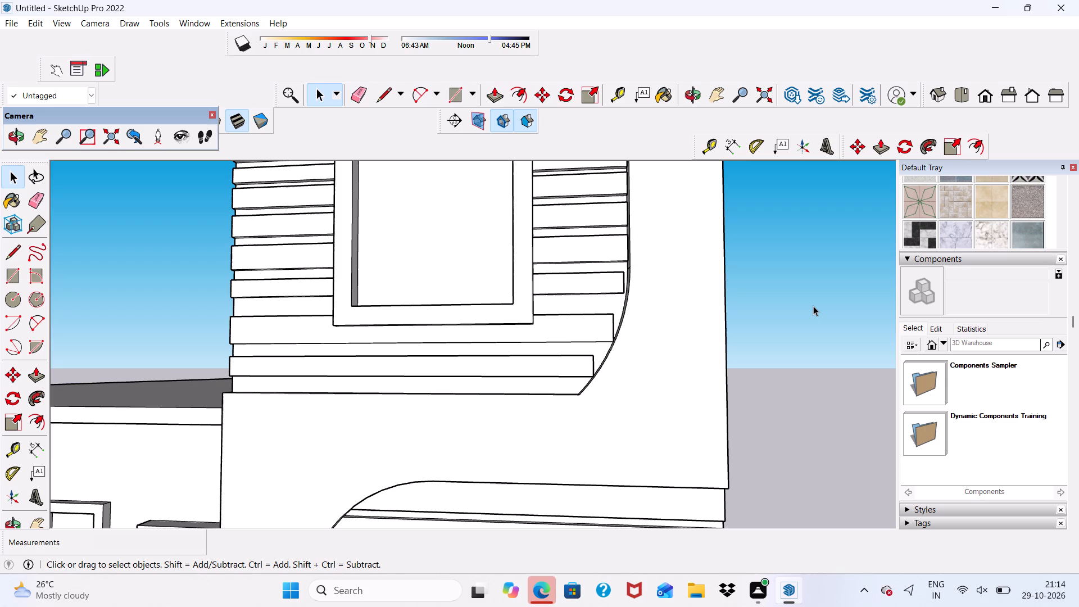
# Extend the right end face of the panel's bottommost raised strip about 2 1/2" with Push/Pull to meet the curved border.
pyautogui.scroll(-4, 702, 114)
pyautogui.scroll(5, 591, 295)
pyautogui.scroll(-1, 589, 300)
pyautogui.moveTo(599, 316); pyautogui.dragTo(505, 391, button='middle')
pyautogui.scroll(16, 612, 401)
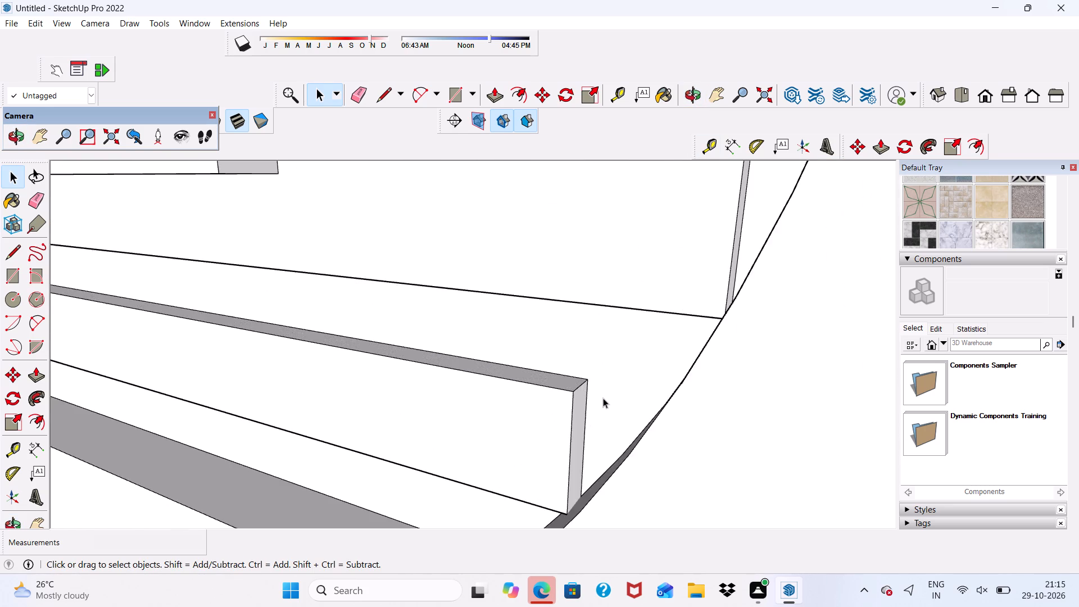
pyautogui.scroll(5, 603, 398)
pyautogui.click(548, 426)
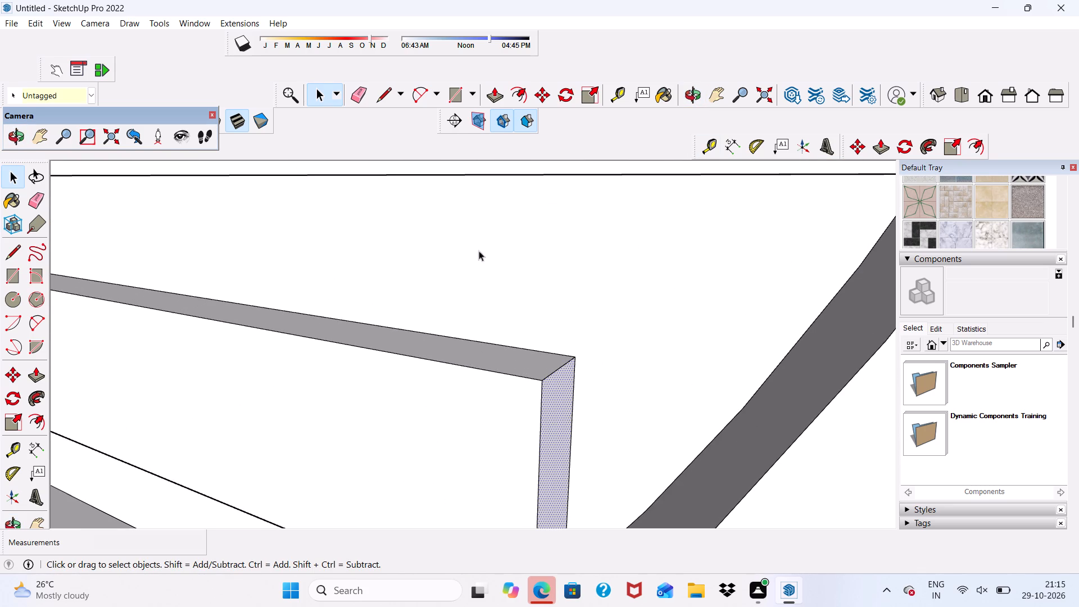
pyautogui.click(497, 92)
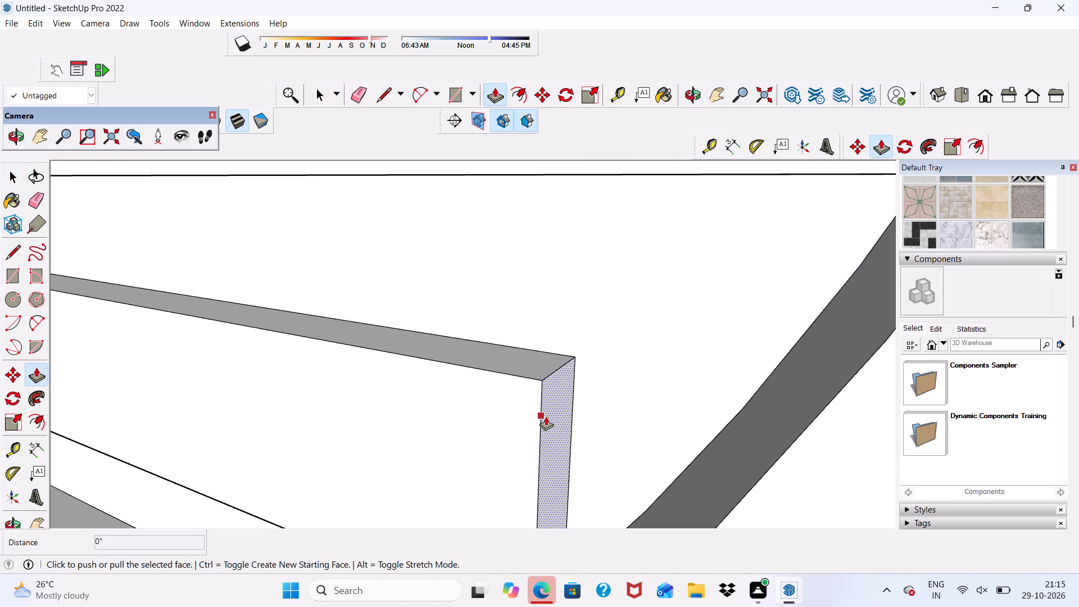
pyautogui.click(546, 416)
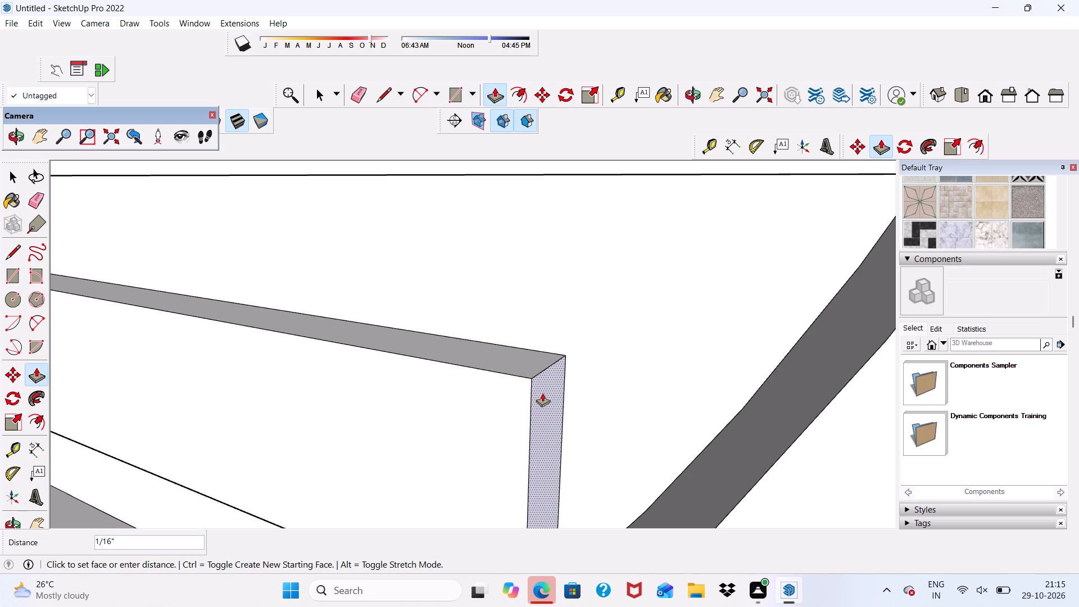
pyautogui.moveTo(542, 393); pyautogui.dragTo(566, 400)
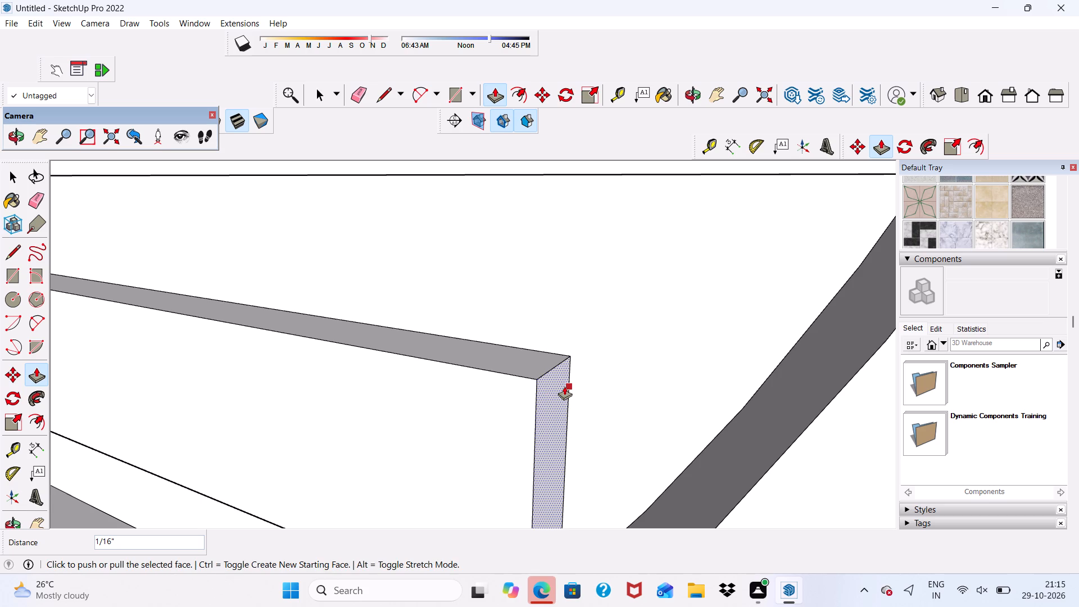
pyautogui.click(558, 392)
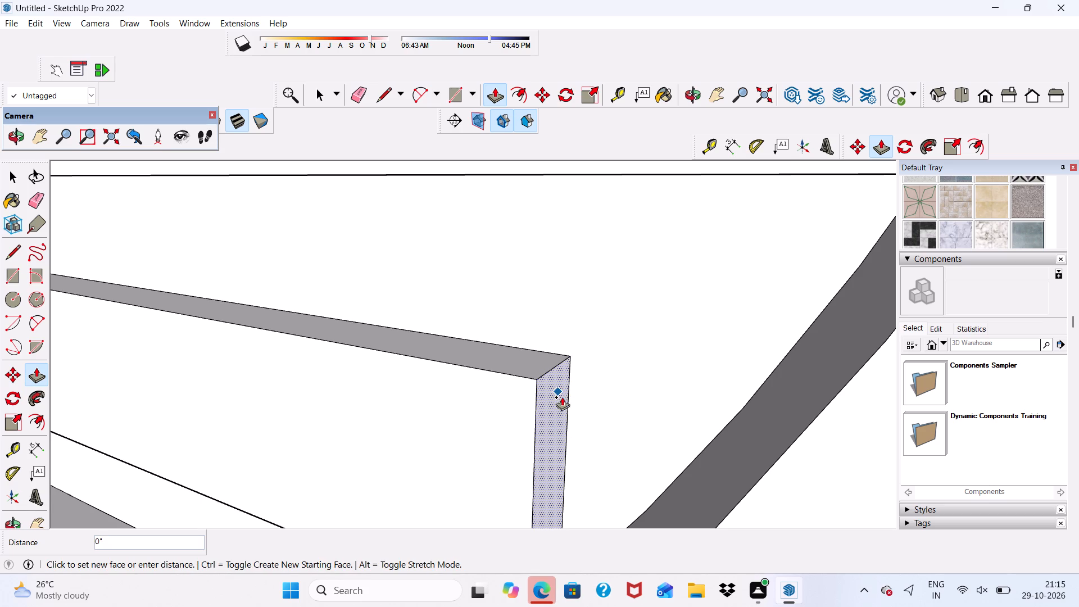
pyautogui.click(799, 411)
# Extend the right end face of the second raised strip from the bottom about 1 15/16" with Push/Pull to meet the curved border.
pyautogui.scroll(-5, 705, 337)
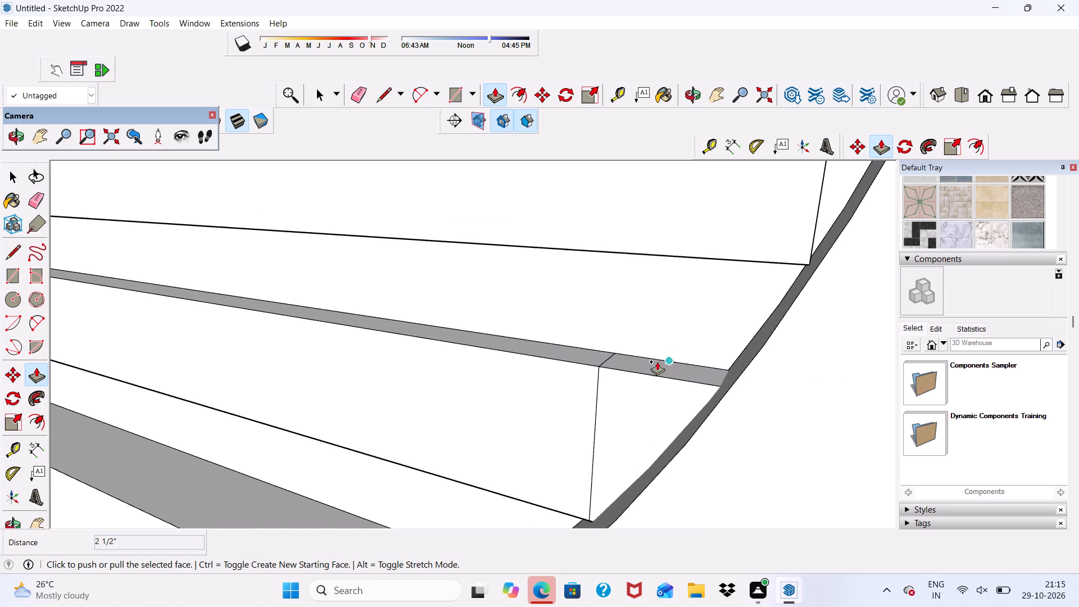
pyautogui.scroll(-7, 657, 361)
pyautogui.scroll(6, 717, 186)
pyautogui.scroll(9, 672, 225)
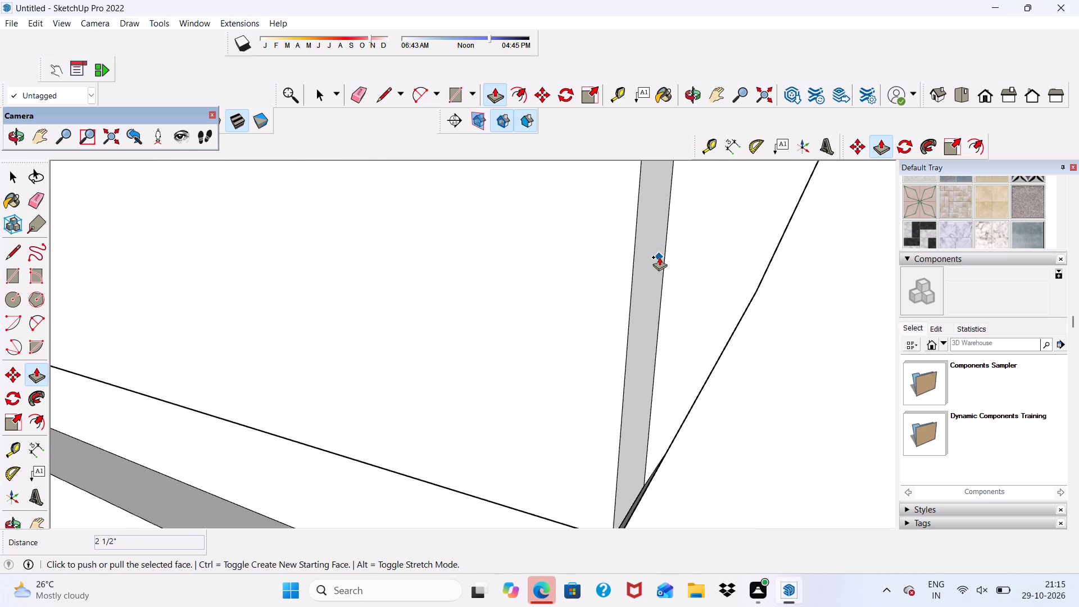
pyautogui.press('space')
pyautogui.click(651, 260)
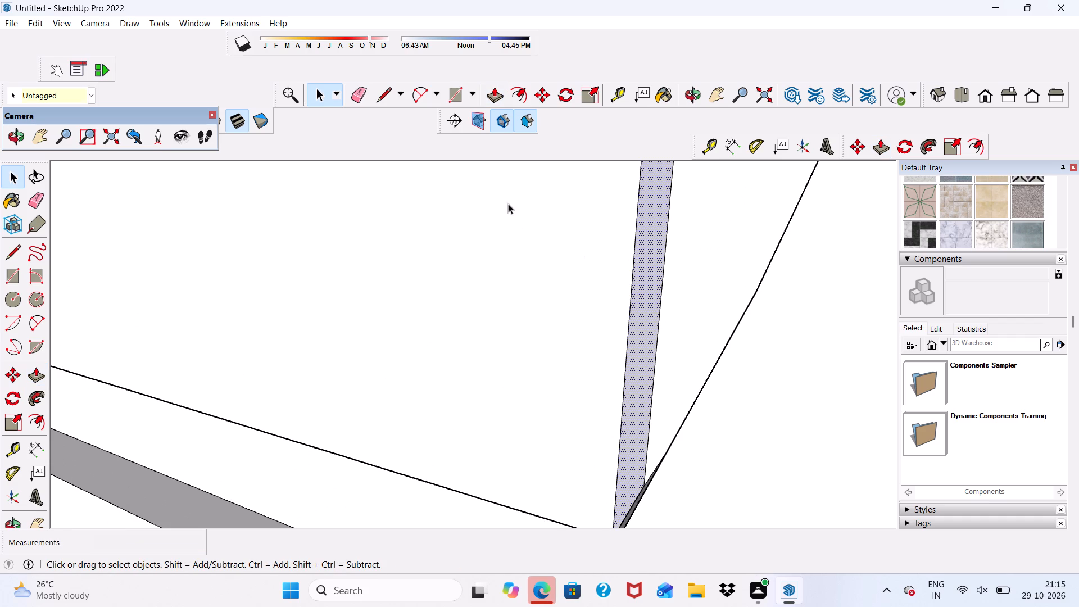
pyautogui.click(495, 92)
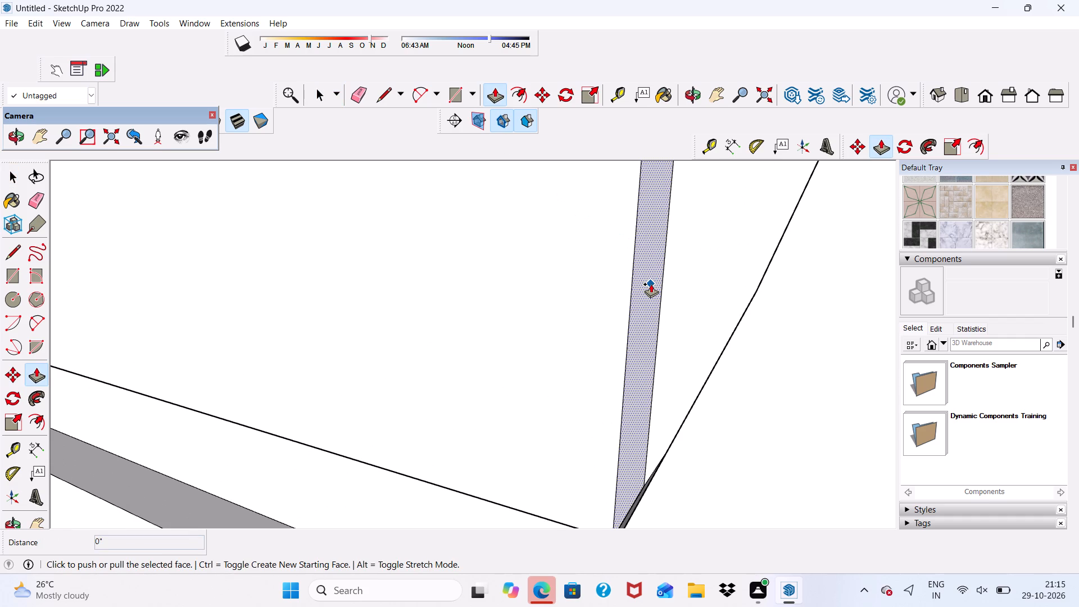
pyautogui.click(650, 286)
pyautogui.scroll(-4, 779, 309)
pyautogui.scroll(1, 824, 311)
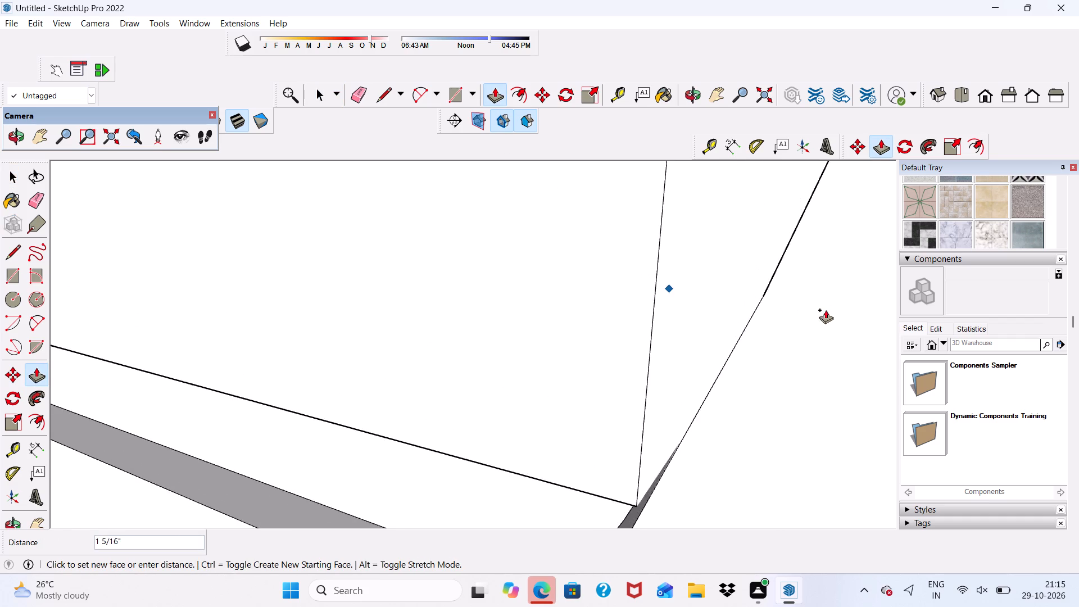
pyautogui.scroll(-20, 796, 286)
pyautogui.scroll(-1, 796, 286)
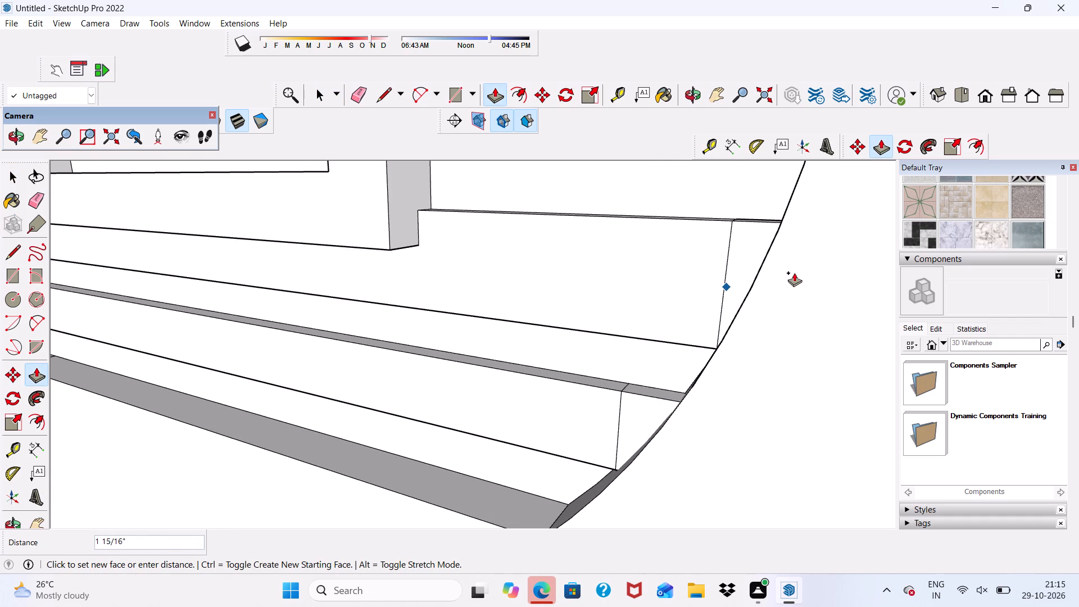
pyautogui.click(794, 273)
# Erase the leftover seam edges on the front and top faces of the second strip from the bottom, near the curved border.
pyautogui.scroll(-2, 785, 282)
pyautogui.moveTo(753, 303); pyautogui.dragTo(850, 379, button='middle')
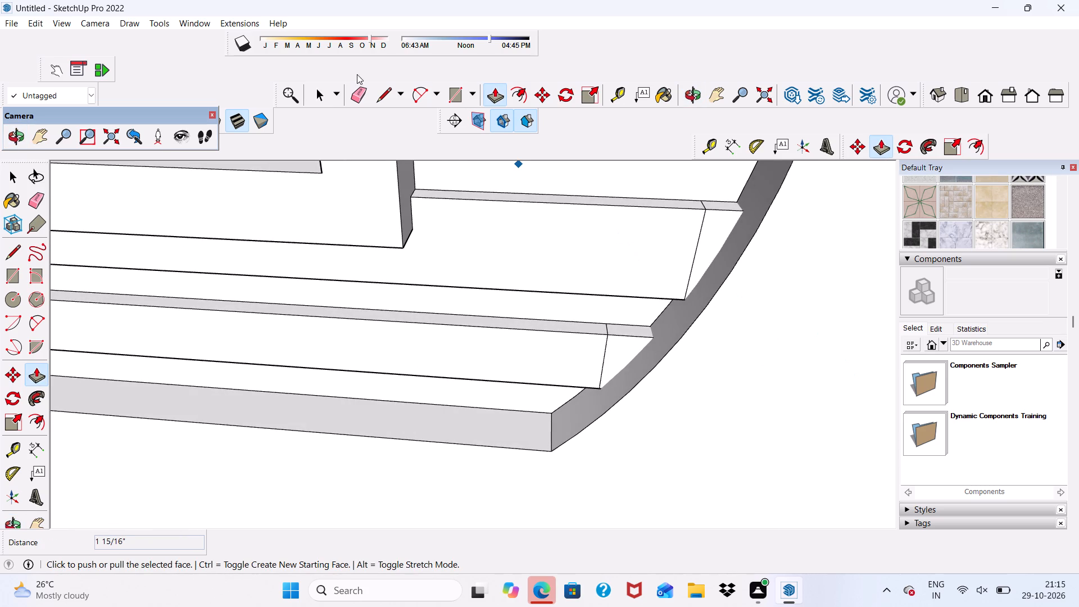
pyautogui.click(361, 92)
pyautogui.scroll(4, 659, 305)
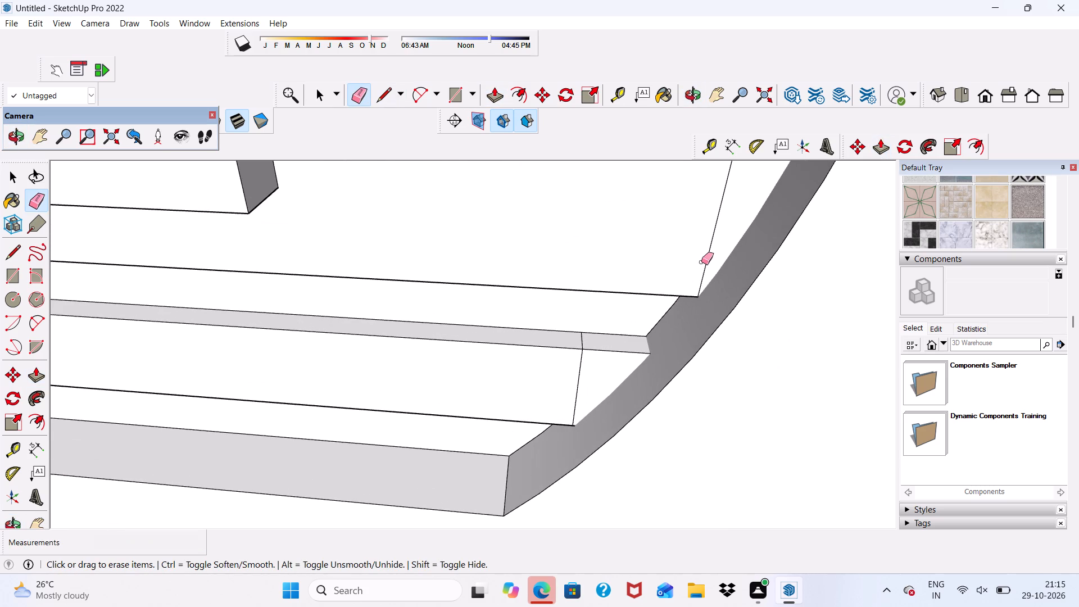
pyautogui.moveTo(701, 262); pyautogui.dragTo(721, 281)
pyautogui.scroll(-5, 701, 257)
pyautogui.scroll(1, 707, 239)
pyautogui.moveTo(707, 239); pyautogui.dragTo(711, 301, button='middle')
pyautogui.scroll(1, 718, 210)
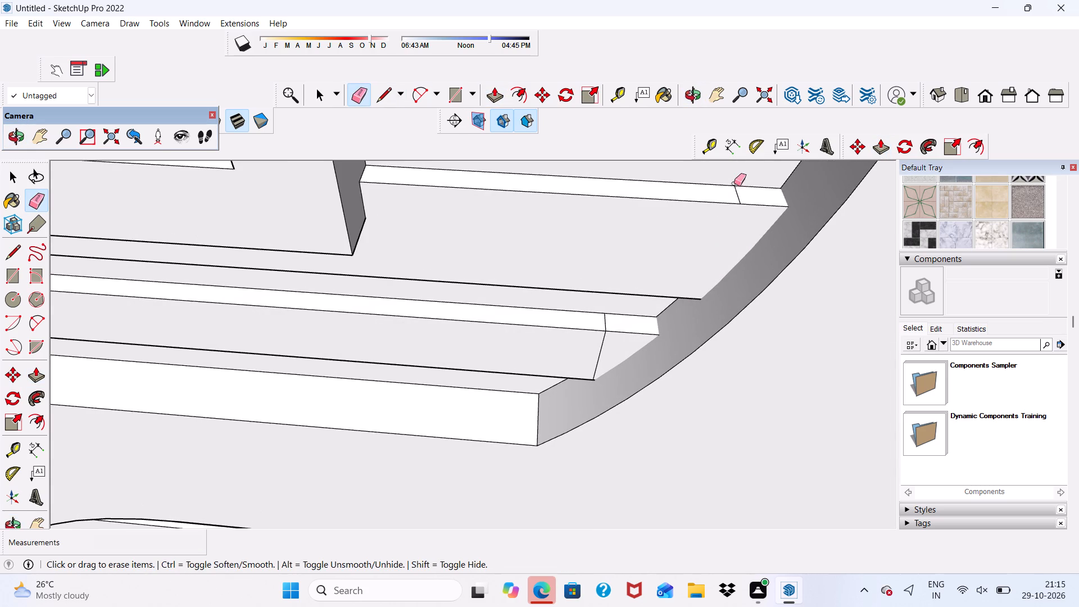
pyautogui.click(738, 196)
# Erase the leftover seam edges on the front, top and underside of the bottommost strip, near the curved border.
pyautogui.scroll(-1, 694, 252)
pyautogui.moveTo(694, 252); pyautogui.dragTo(862, 113, button='middle')
pyautogui.scroll(5, 661, 266)
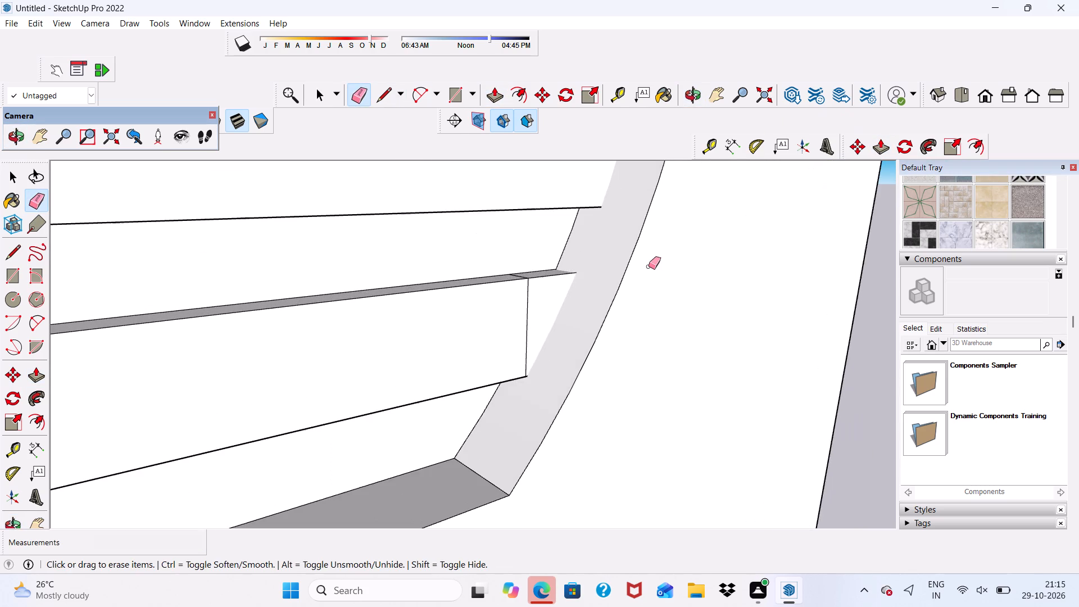
pyautogui.moveTo(581, 269); pyautogui.dragTo(575, 189, button='middle')
pyautogui.scroll(5, 536, 292)
pyautogui.moveTo(535, 292); pyautogui.dragTo(515, 310)
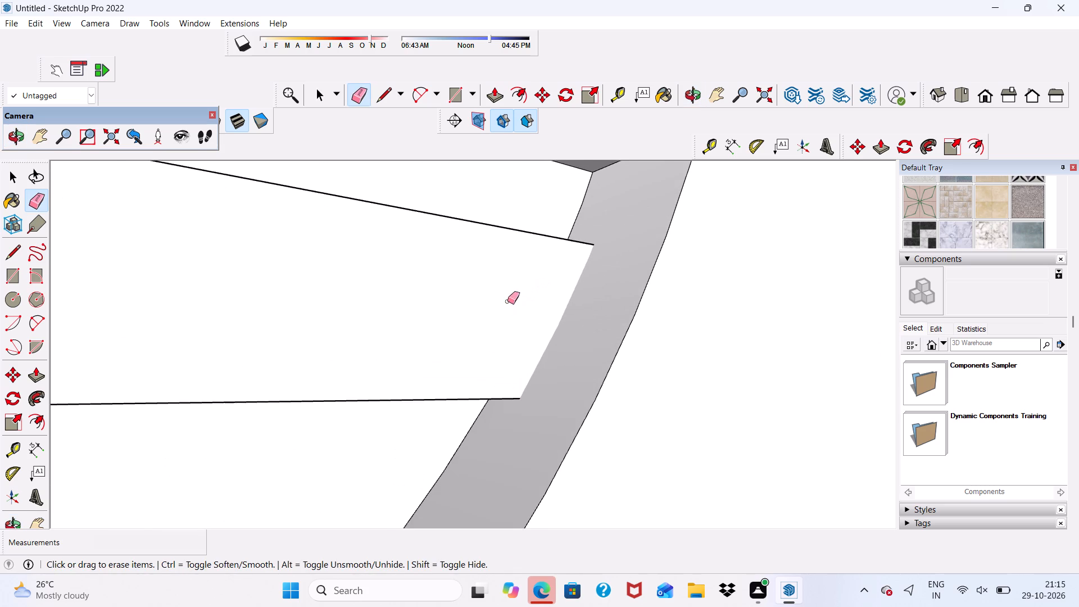
pyautogui.scroll(-1, 507, 293)
pyautogui.moveTo(498, 404); pyautogui.dragTo(480, 484, button='middle')
pyautogui.scroll(6, 543, 210)
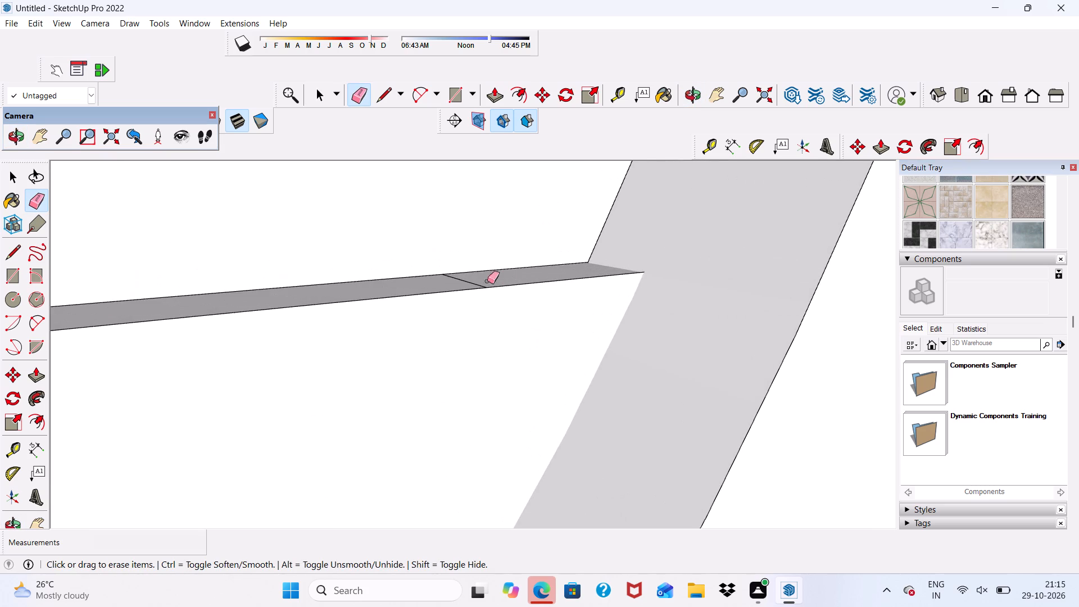
pyautogui.moveTo(467, 284); pyautogui.dragTo(472, 277)
pyautogui.scroll(-8, 479, 274)
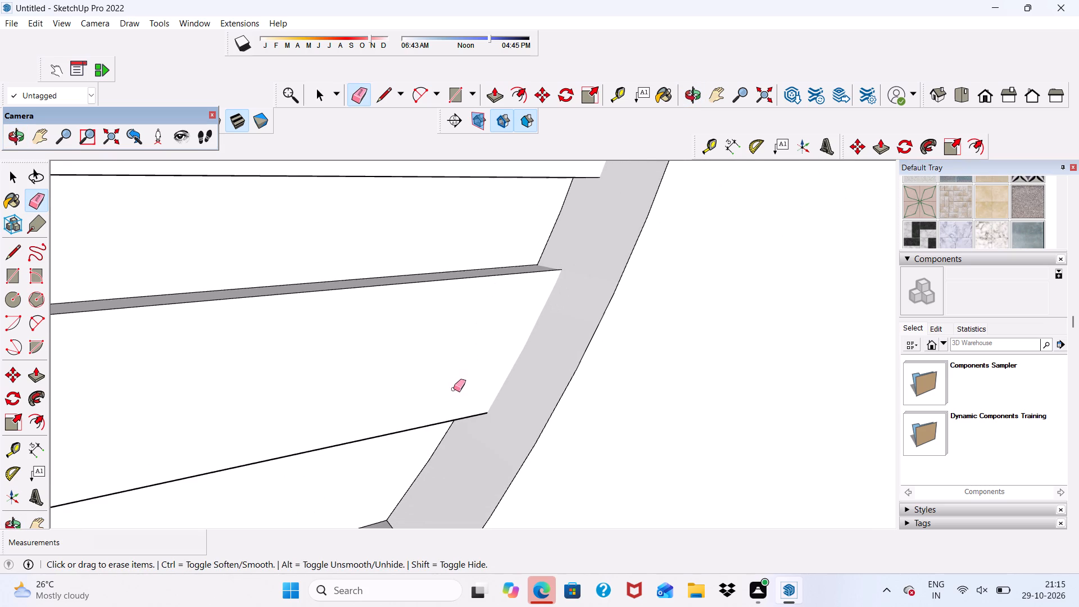
pyautogui.moveTo(454, 389); pyautogui.dragTo(456, 234, button='middle')
pyautogui.scroll(4, 465, 376)
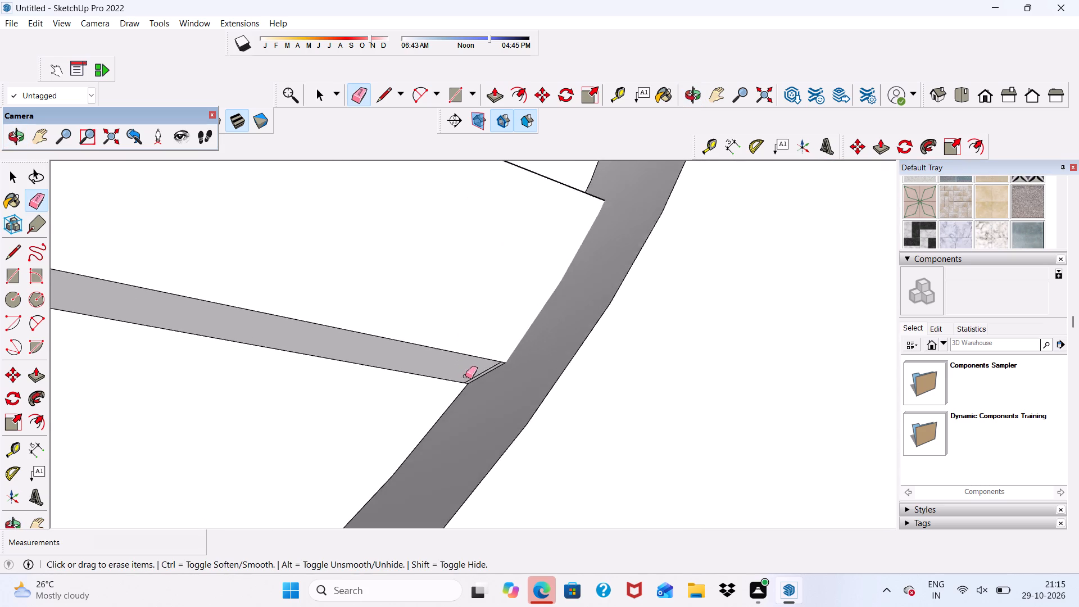
pyautogui.scroll(3, 465, 376)
pyautogui.scroll(-1, 491, 369)
pyautogui.scroll(5, 498, 370)
pyautogui.click(498, 360)
# Examine the strip panels and the whole building from several angles and in the standard front view.
pyautogui.scroll(-3, 504, 322)
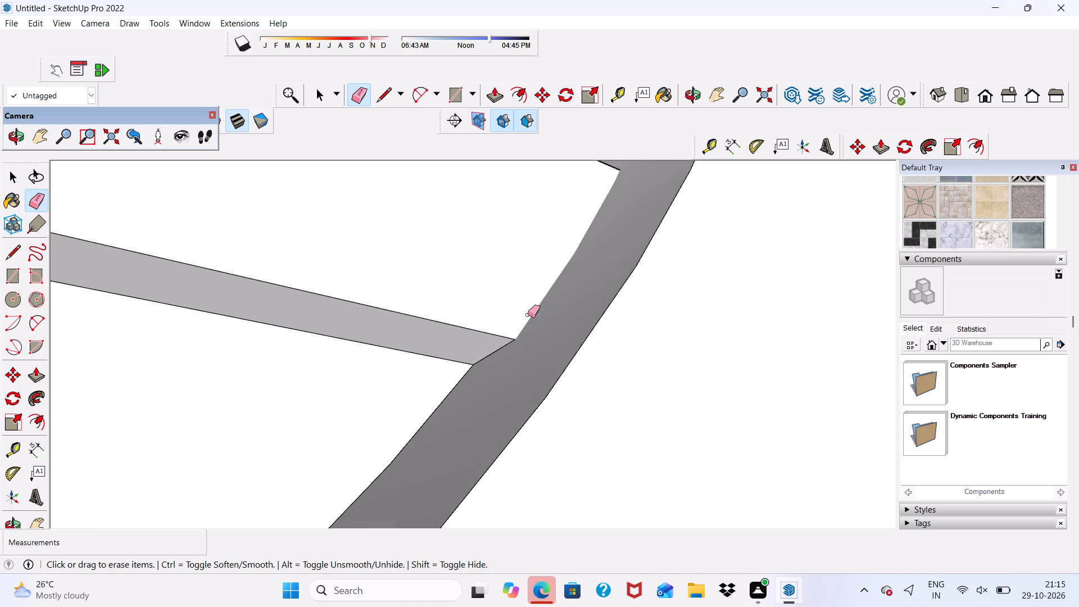
pyautogui.scroll(-8, 528, 315)
pyautogui.moveTo(555, 330); pyautogui.dragTo(473, 461, button='middle')
pyautogui.scroll(1, 459, 341)
pyautogui.scroll(-14, 471, 264)
pyautogui.scroll(1, 462, 273)
pyautogui.moveTo(462, 273); pyautogui.dragTo(405, 230, button='middle')
pyautogui.scroll(-6, 423, 244)
pyautogui.press('space')
pyautogui.scroll(-7, 459, 225)
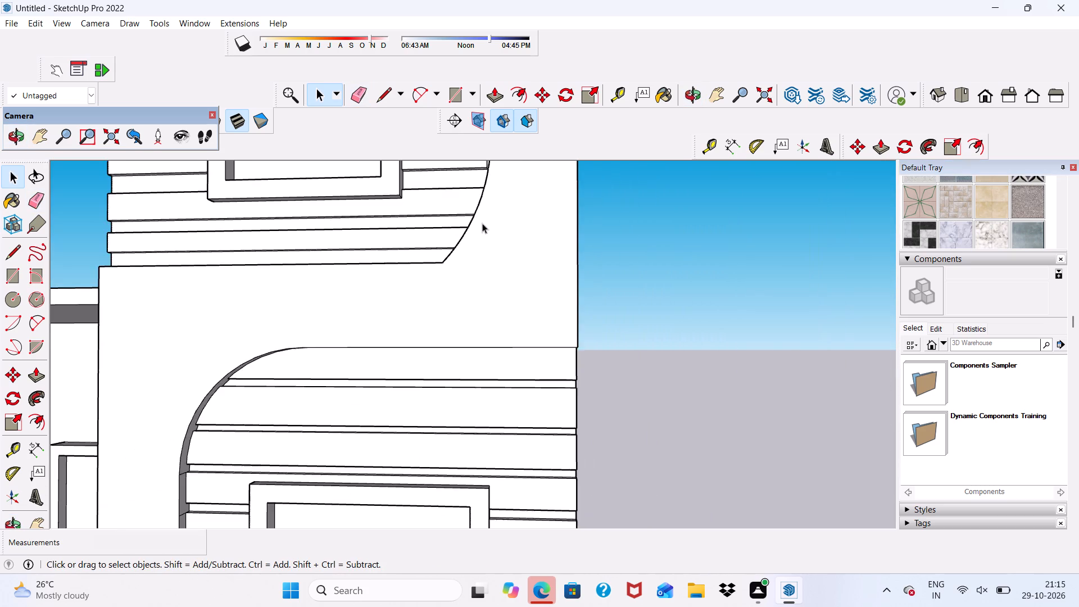
pyautogui.scroll(-20, 482, 223)
pyautogui.scroll(-3, 482, 223)
pyautogui.scroll(6, 427, 484)
pyautogui.scroll(-3, 425, 437)
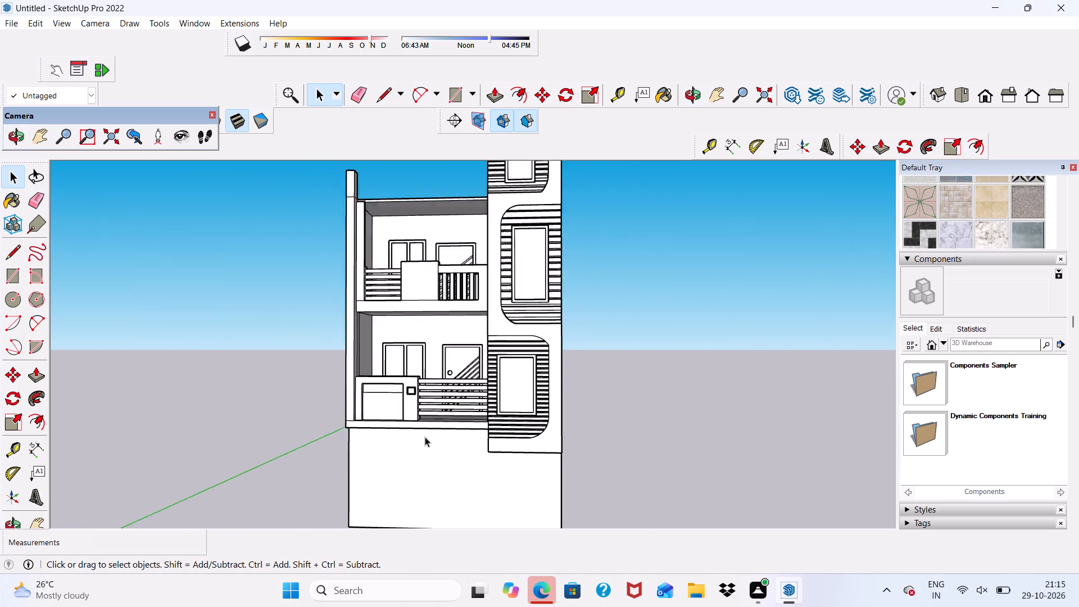
pyautogui.scroll(-4, 425, 437)
pyautogui.moveTo(447, 441); pyautogui.dragTo(447, 391, button='middle')
pyautogui.scroll(8, 447, 391)
pyautogui.scroll(5, 442, 327)
pyautogui.scroll(-3, 441, 324)
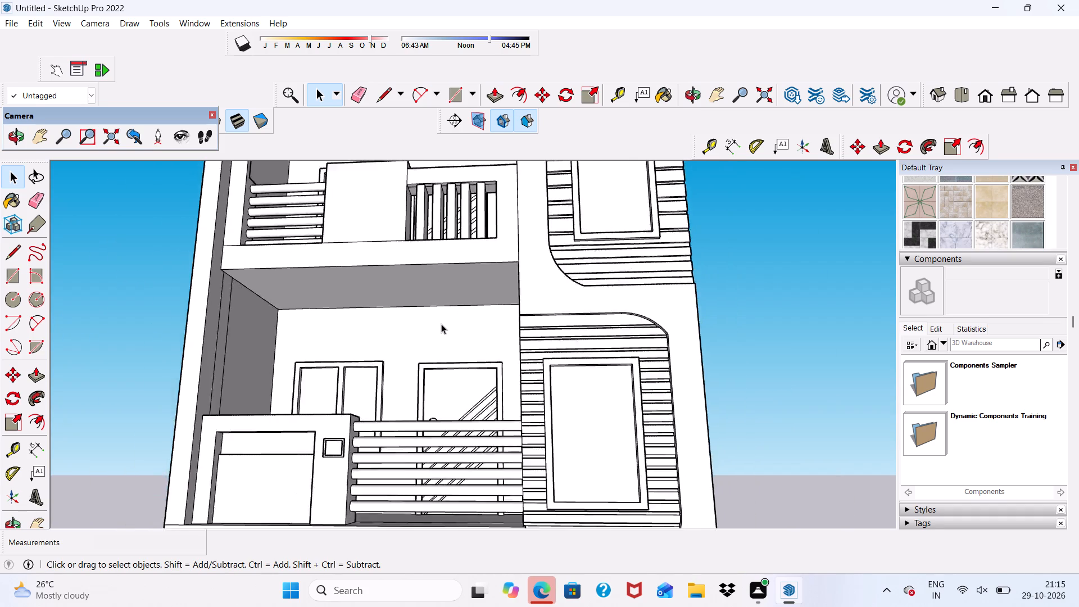
pyautogui.scroll(-1, 441, 324)
pyautogui.moveTo(441, 324); pyautogui.dragTo(436, 432, button='middle')
pyautogui.scroll(-7, 464, 369)
pyautogui.scroll(-1, 569, 398)
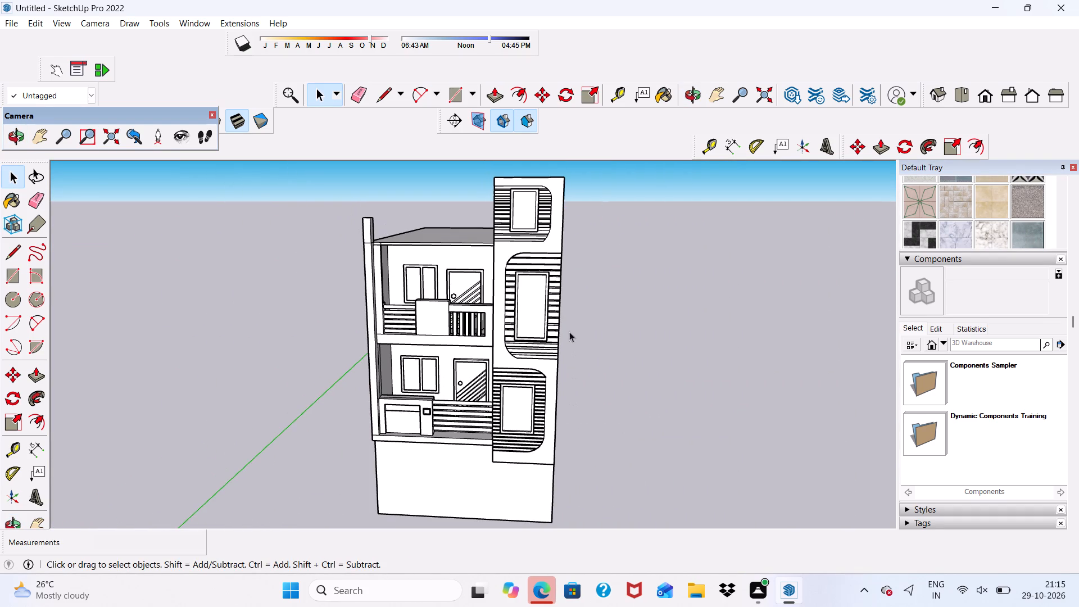
pyautogui.click(987, 94)
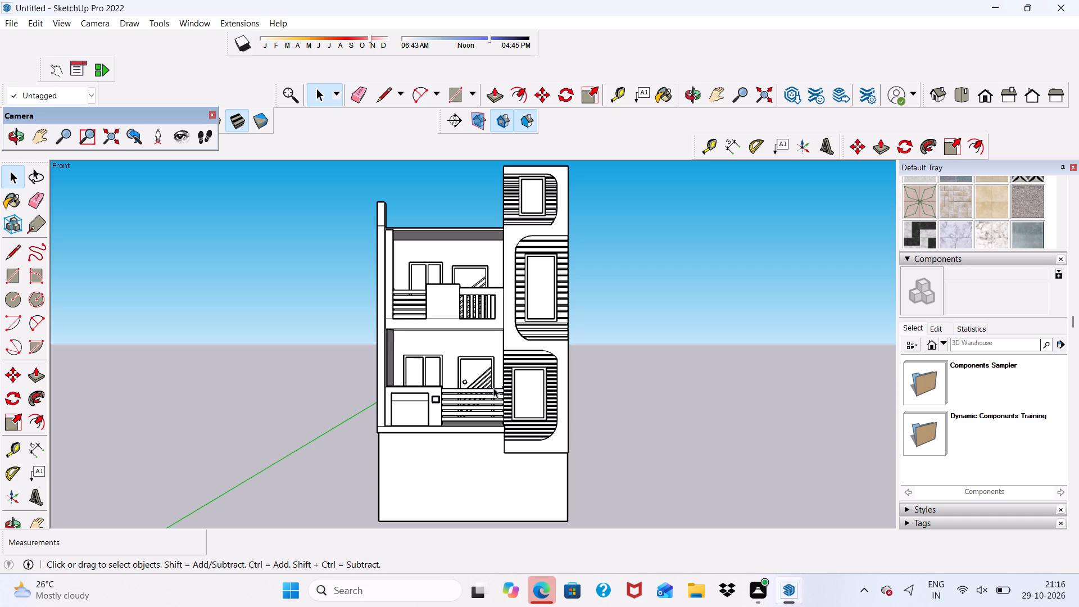
pyautogui.scroll(-5, 486, 342)
pyautogui.scroll(6, 466, 360)
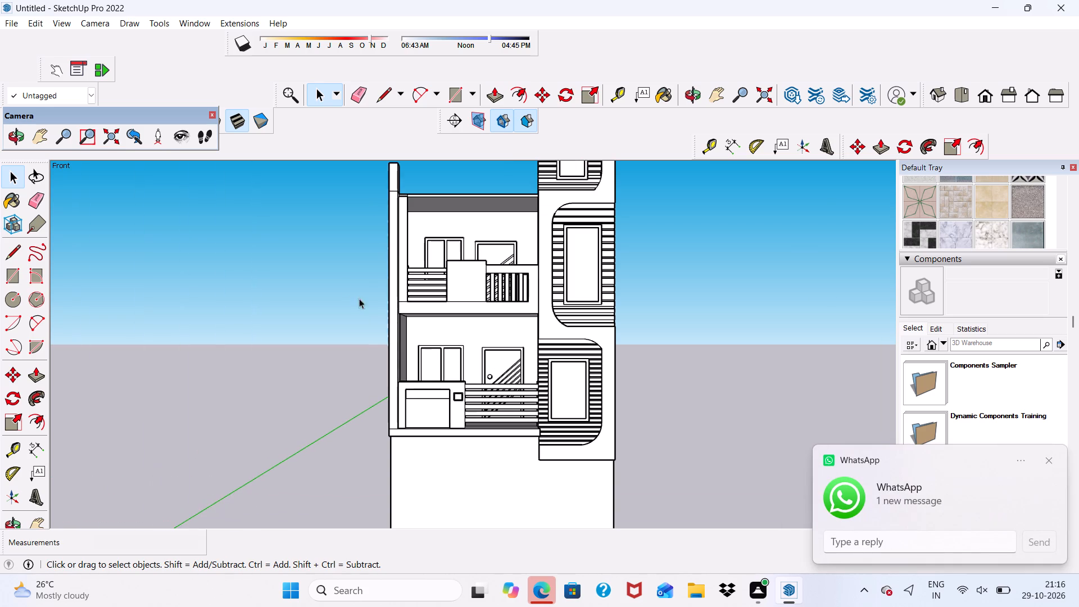
pyautogui.scroll(3, 448, 210)
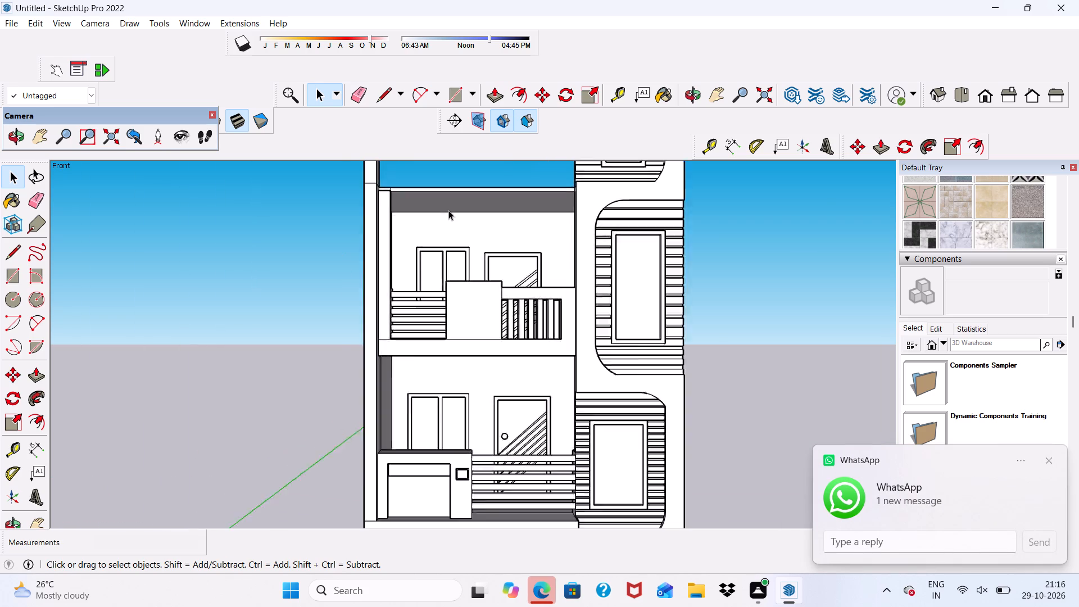
pyautogui.scroll(2, 448, 210)
pyautogui.scroll(-8, 448, 210)
# Offset the outline of the building's top roof face inward by 9".
pyautogui.moveTo(421, 218); pyautogui.dragTo(425, 305, button='middle')
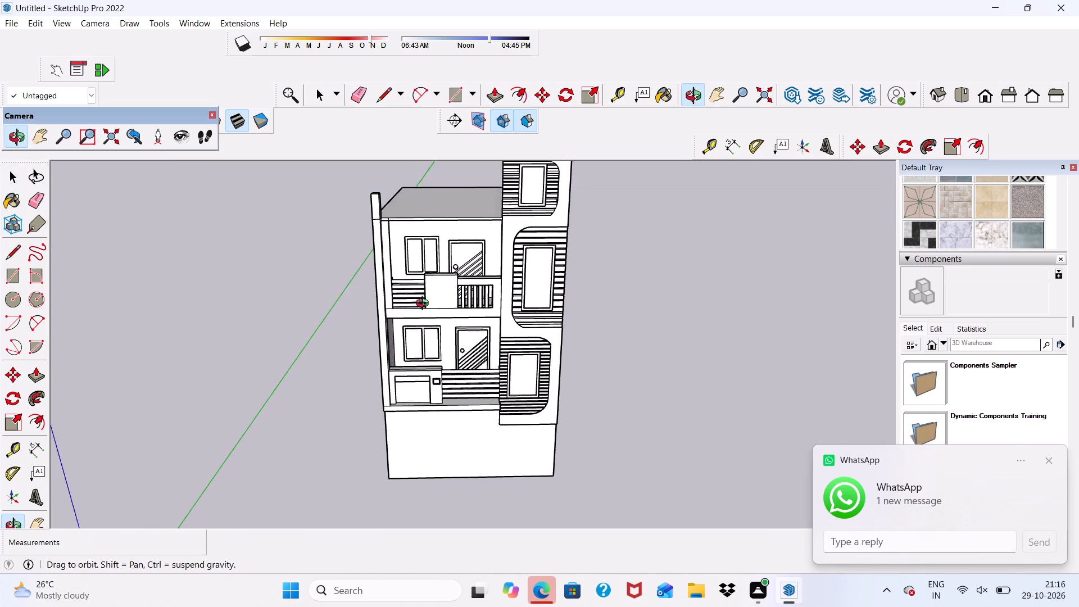
pyautogui.moveTo(425, 305); pyautogui.dragTo(381, 383, button='middle')
pyautogui.scroll(10, 381, 310)
pyautogui.scroll(-8, 379, 305)
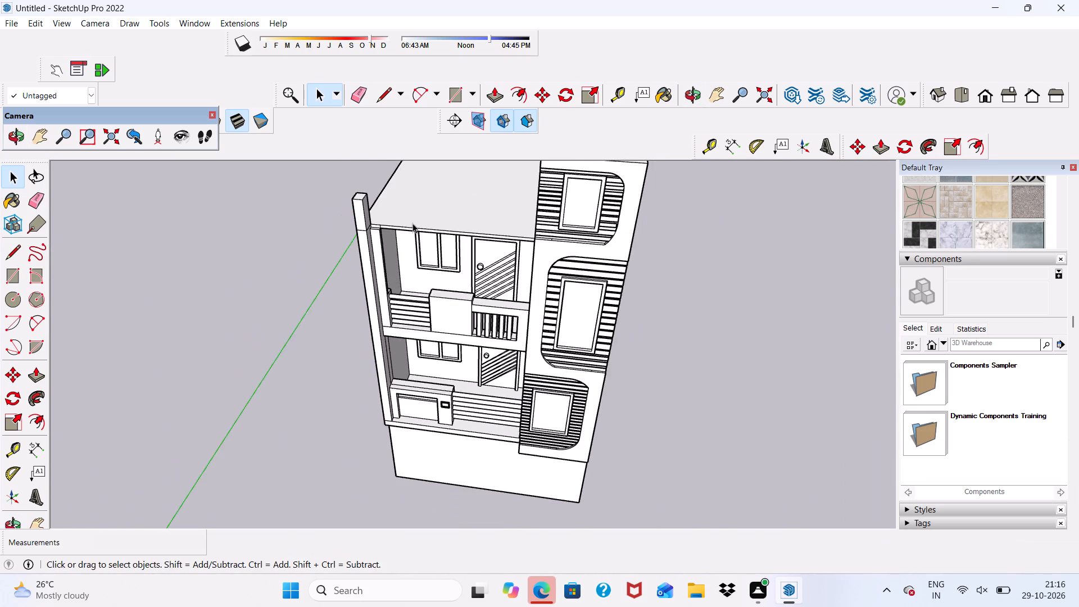
pyautogui.scroll(7, 412, 221)
pyautogui.moveTo(412, 221); pyautogui.dragTo(407, 322, button='middle')
pyautogui.click(387, 280)
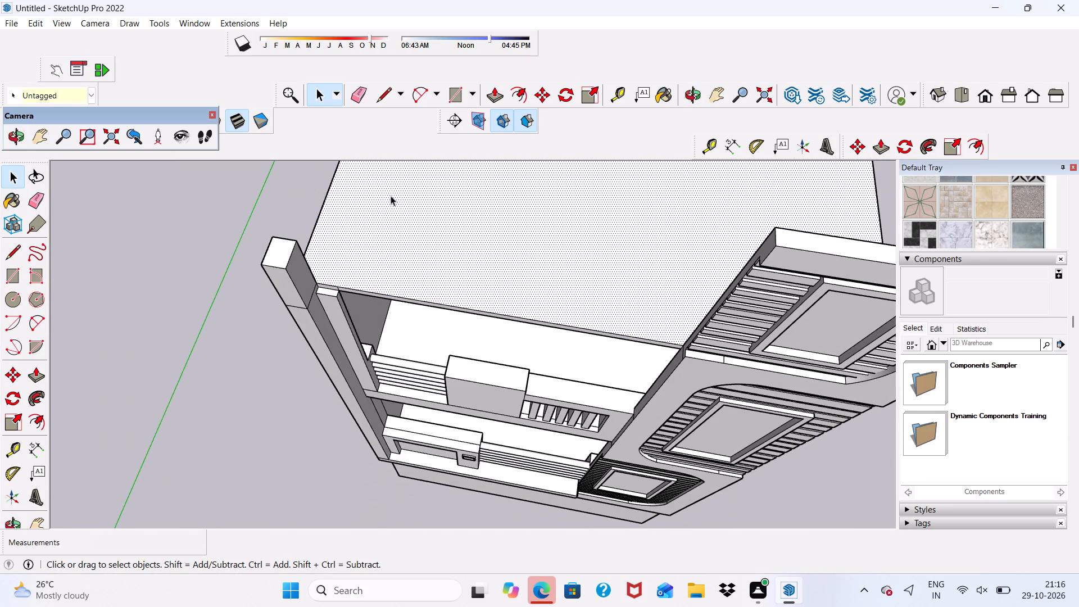
pyautogui.click(519, 94)
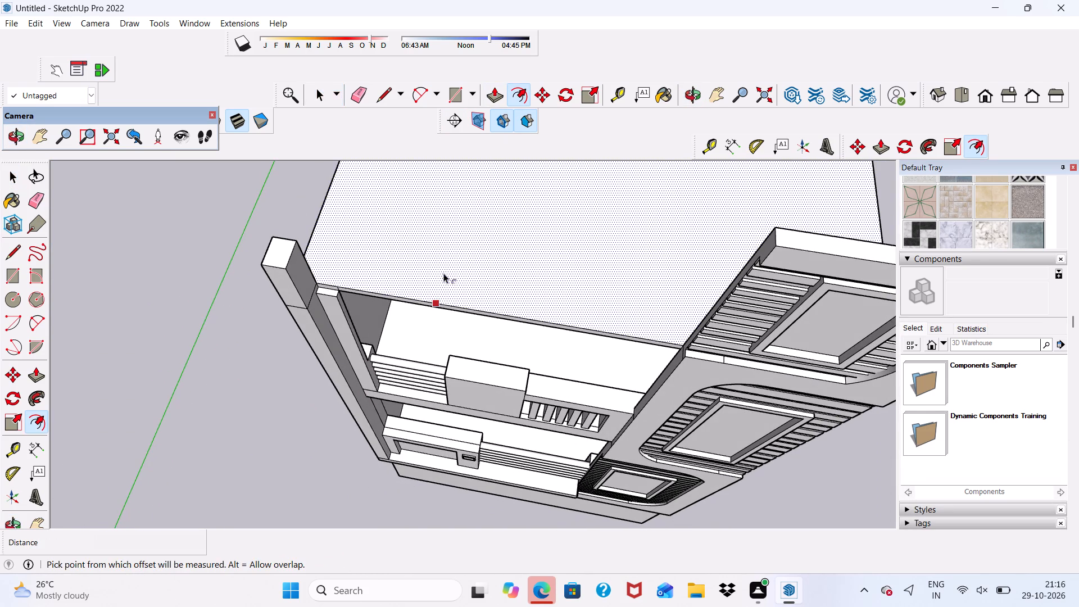
pyautogui.click(443, 273)
pyautogui.write('9"')
pyautogui.press('Return')
pyautogui.scroll(-3, 441, 250)
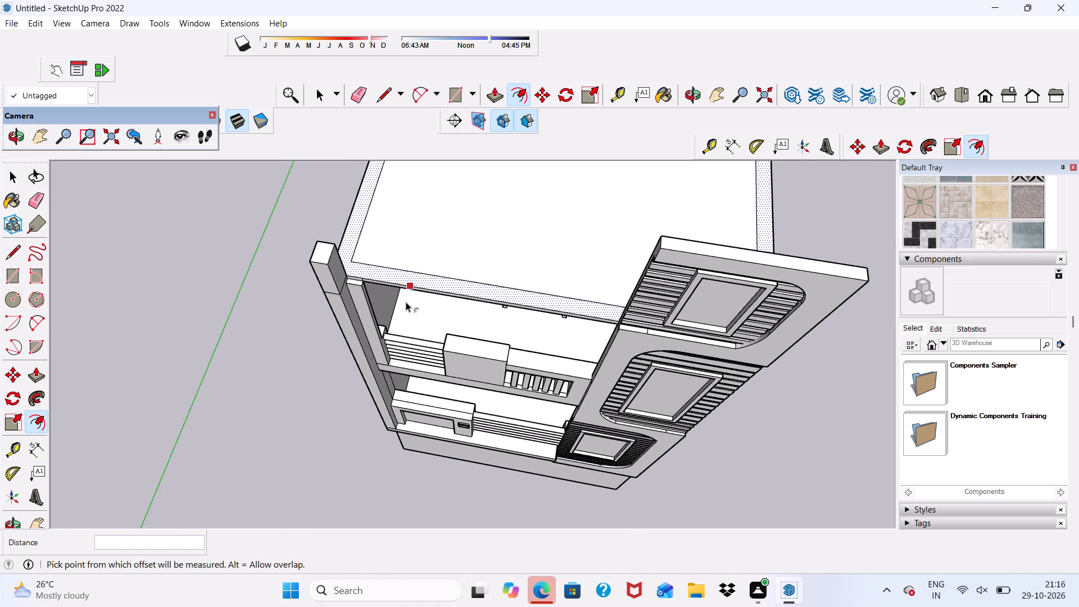
pyautogui.moveTo(406, 302); pyautogui.dragTo(330, 199, button='middle')
pyautogui.scroll(-5, 307, 207)
pyautogui.moveTo(318, 224); pyautogui.dragTo(401, 171, button='middle')
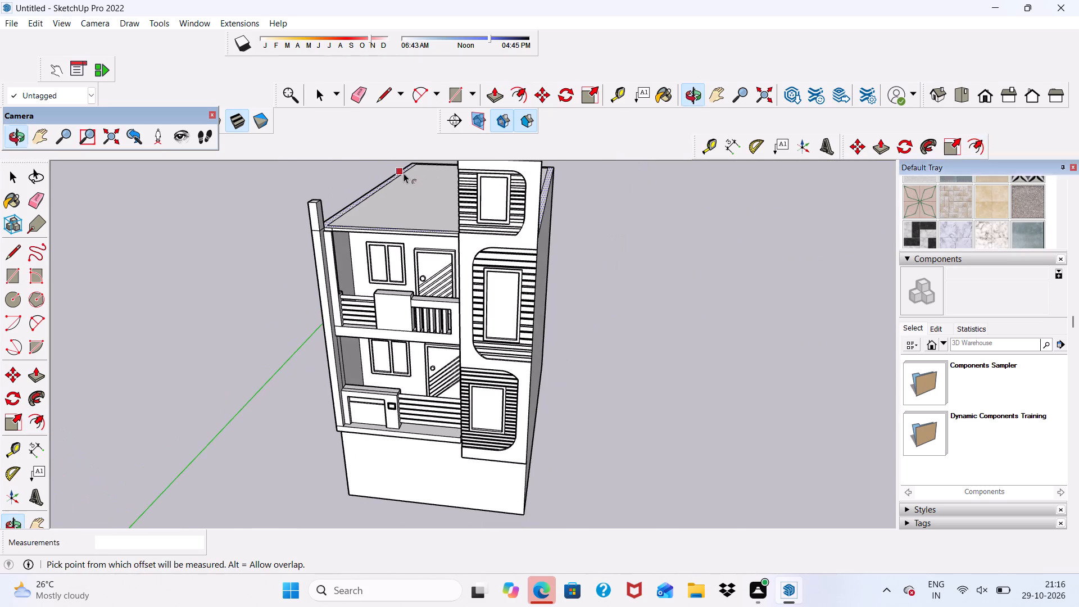
pyautogui.press('space')
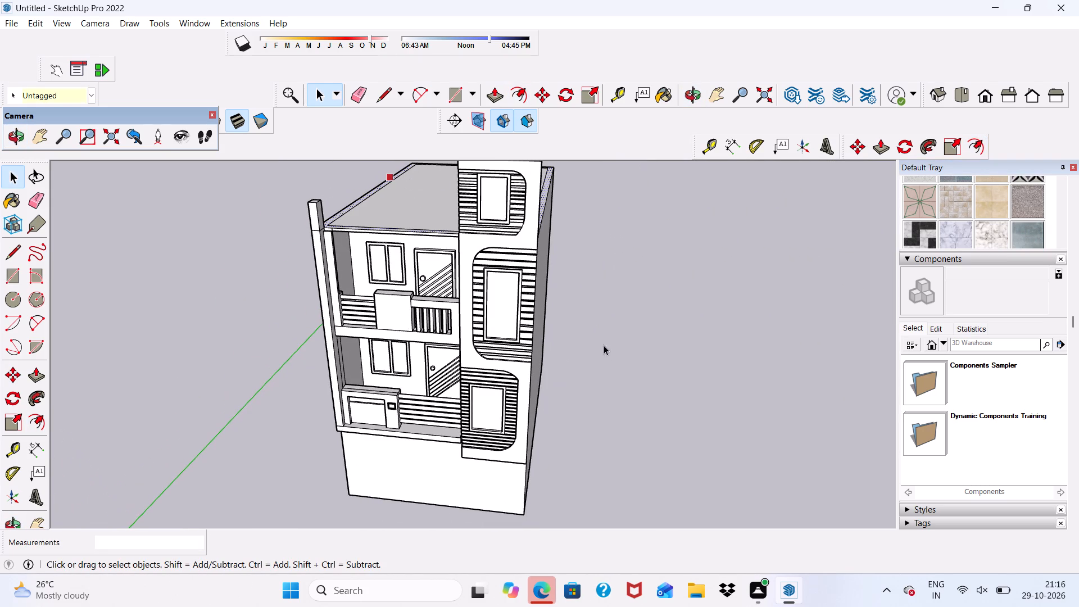
pyautogui.click(604, 344)
# Draw a 9" line from the roof offset's front inner corner beside the tall post to the roof's outer side edge.
pyautogui.scroll(6, 339, 184)
pyautogui.moveTo(330, 235); pyautogui.dragTo(338, 127, button='middle')
pyautogui.scroll(-1, 330, 235)
pyautogui.scroll(1, 338, 136)
pyautogui.scroll(-4, 302, 219)
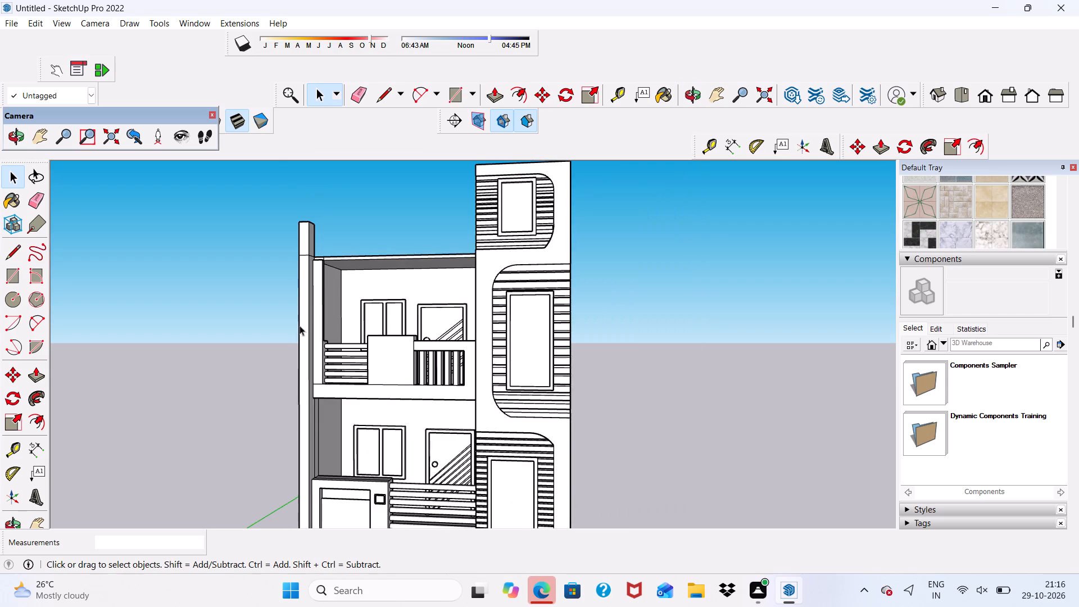
pyautogui.moveTo(299, 320); pyautogui.dragTo(266, 572, button='middle')
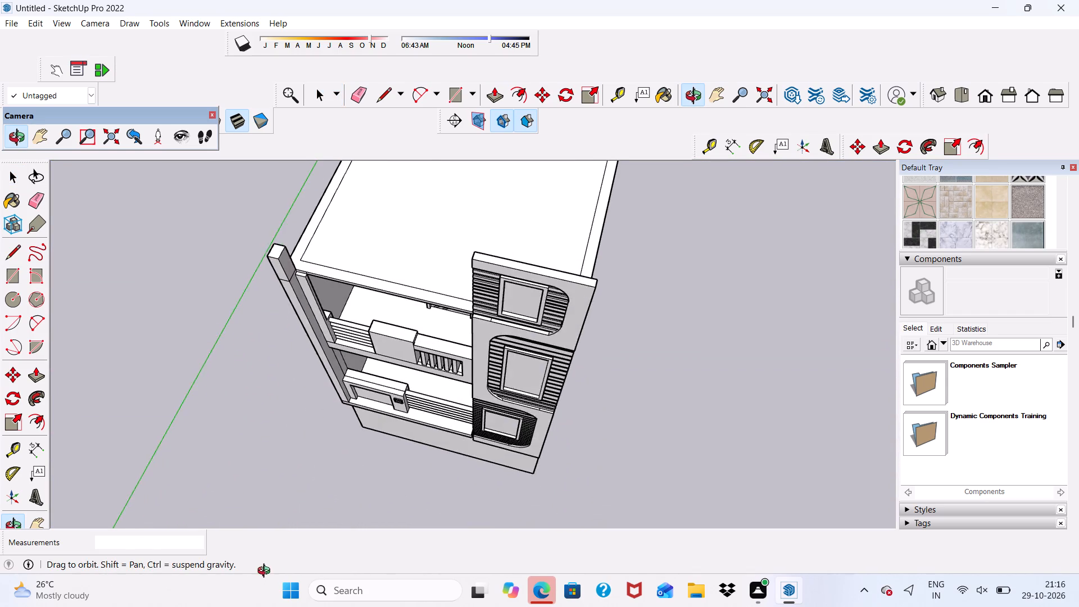
pyautogui.moveTo(266, 572); pyautogui.dragTo(265, 571, button='middle')
pyautogui.scroll(5, 336, 297)
pyautogui.click(380, 94)
pyautogui.scroll(3, 325, 232)
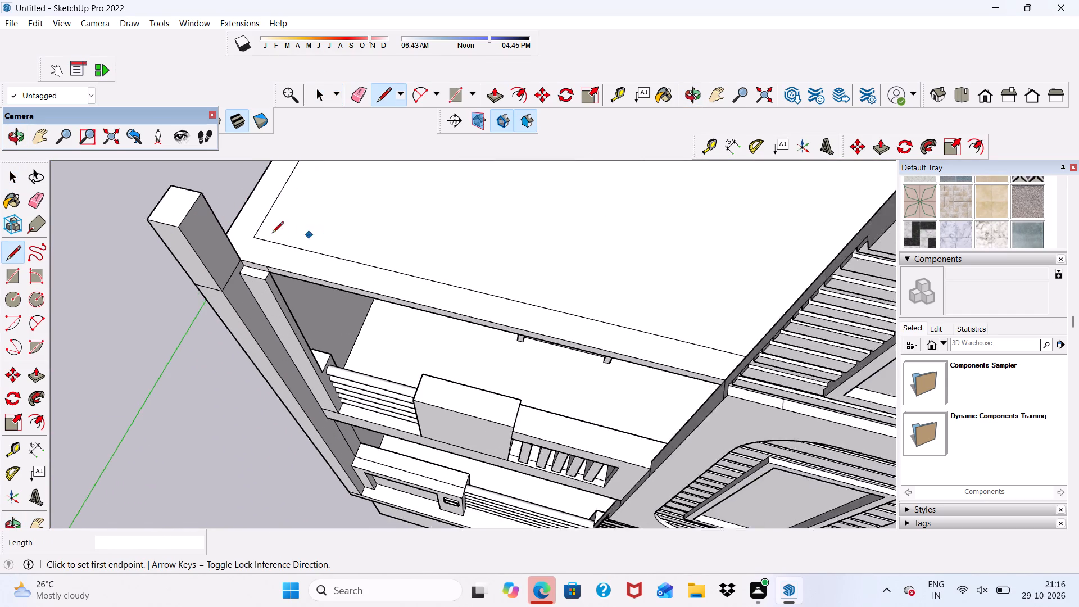
pyautogui.scroll(6, 272, 234)
pyautogui.click(244, 237)
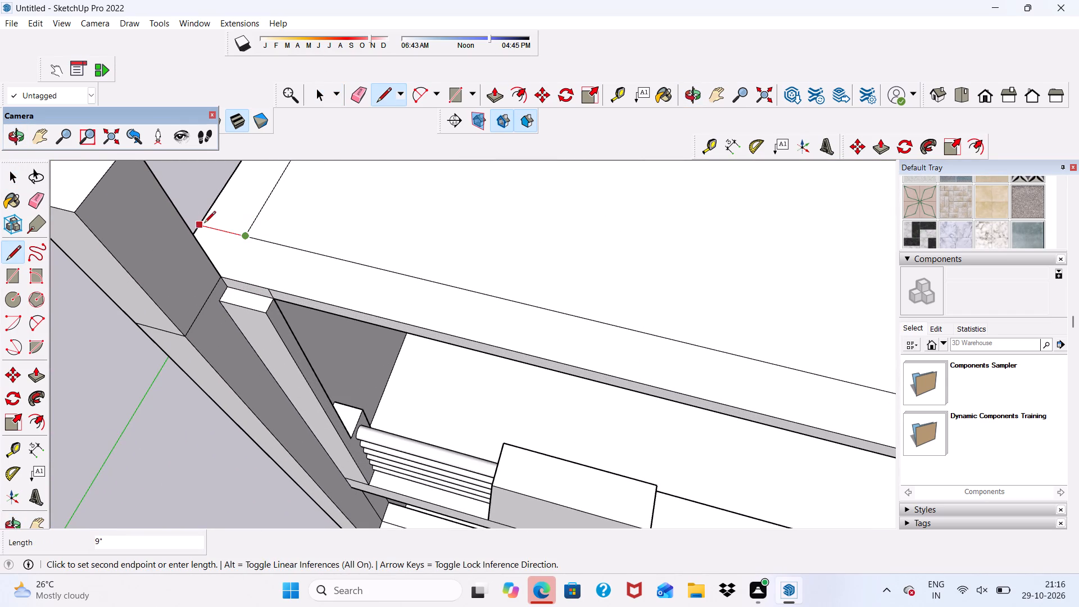
pyautogui.click(201, 224)
# Draw a line from the roof offset's front inner corner at the striped tower end to the roof's outer side edge.
pyautogui.scroll(-11, 201, 228)
pyautogui.moveTo(447, 323); pyautogui.dragTo(128, 219, button='middle')
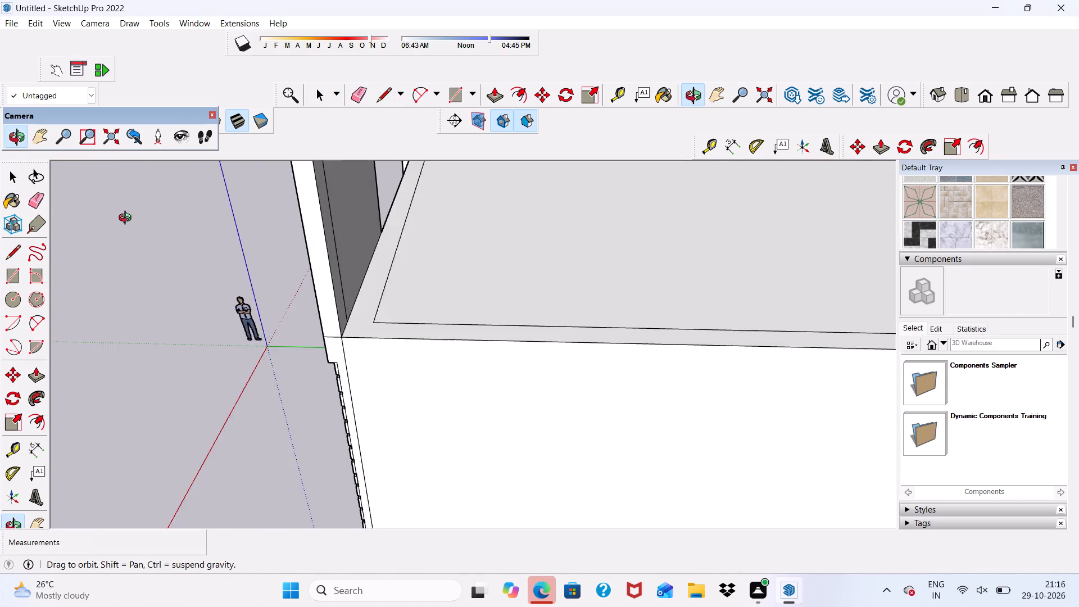
pyautogui.moveTo(128, 219); pyautogui.dragTo(133, 246, button='middle')
pyautogui.scroll(5, 383, 377)
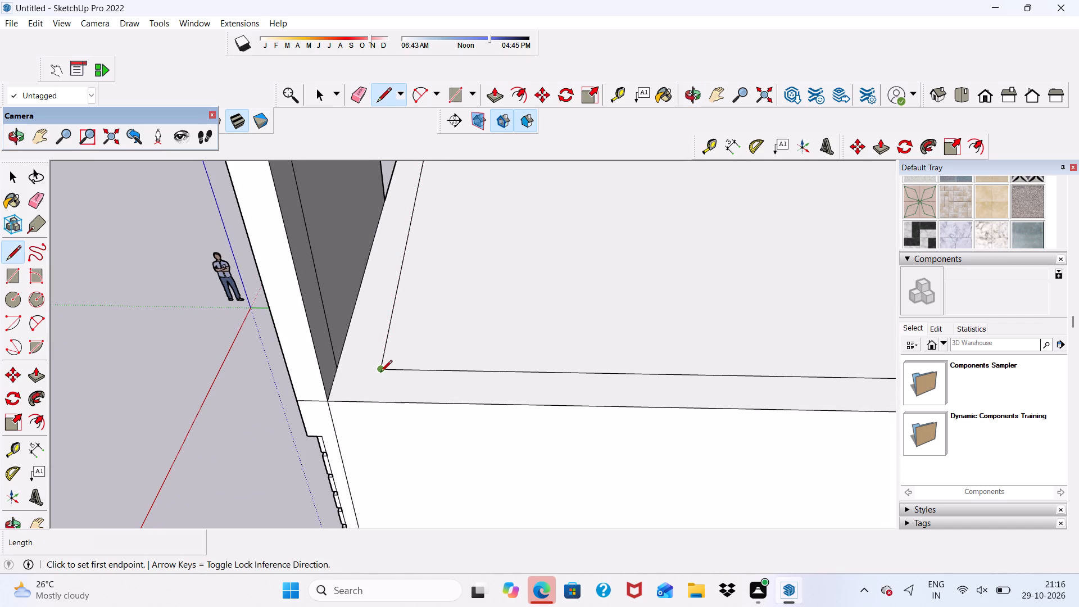
pyautogui.click(380, 373)
pyautogui.click(379, 402)
# Raise the roof's front border strip by 4' with Push/Pull to form the front parapet.
pyautogui.scroll(-9, 359, 301)
pyautogui.moveTo(307, 311); pyautogui.dragTo(396, 372, button='middle')
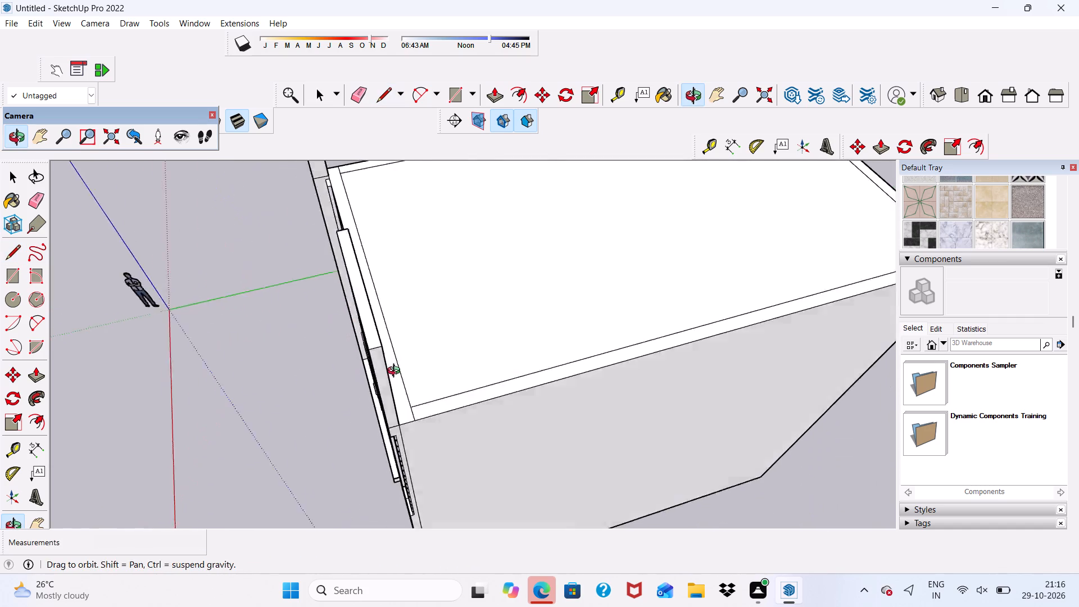
pyautogui.moveTo(396, 372); pyautogui.dragTo(412, 388, button='middle')
pyautogui.click(498, 90)
pyautogui.scroll(4, 383, 275)
pyautogui.scroll(-1, 393, 387)
pyautogui.moveTo(393, 387); pyautogui.dragTo(343, 351, button='middle')
pyautogui.click(391, 375)
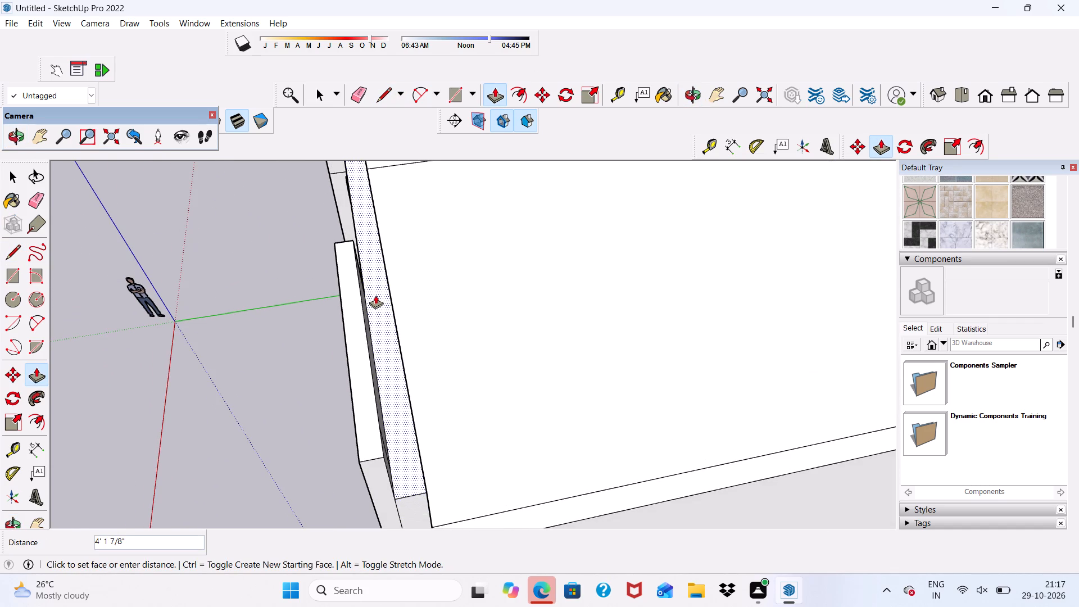
pyautogui.write("4'")
pyautogui.press('Return')
# Push/Pull the top of the tall end post up about 1' 6 11/16", level with the front parapet's top.
pyautogui.scroll(-5, 373, 314)
pyautogui.moveTo(364, 327); pyautogui.dragTo(574, 268, button='middle')
pyautogui.scroll(1, 574, 268)
pyautogui.scroll(-4, 530, 272)
pyautogui.moveTo(429, 322); pyautogui.dragTo(574, 202, button='middle')
pyautogui.scroll(4, 326, 251)
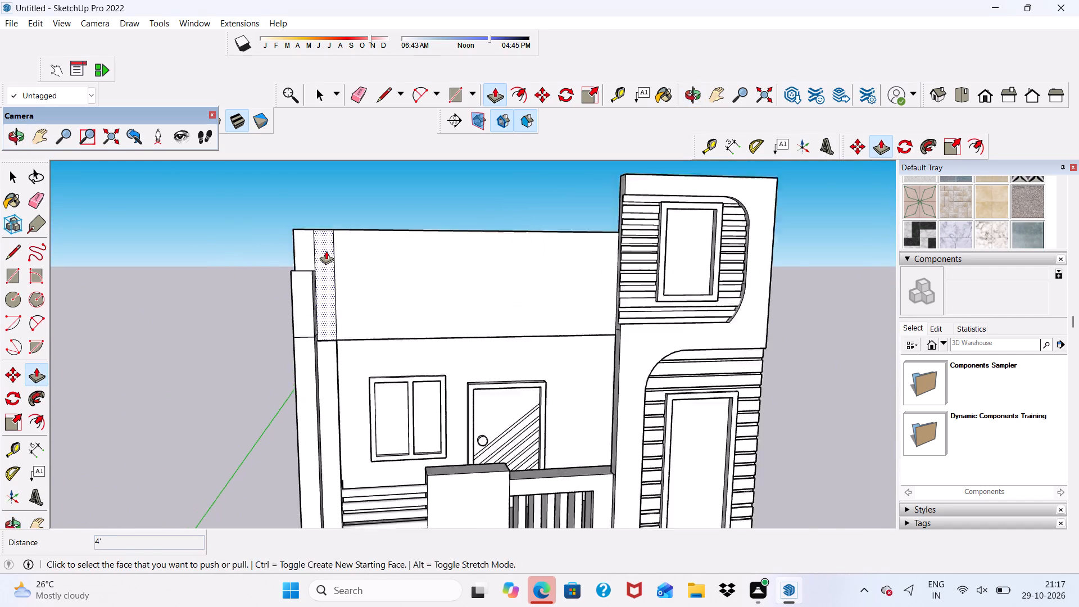
pyautogui.scroll(15, 326, 251)
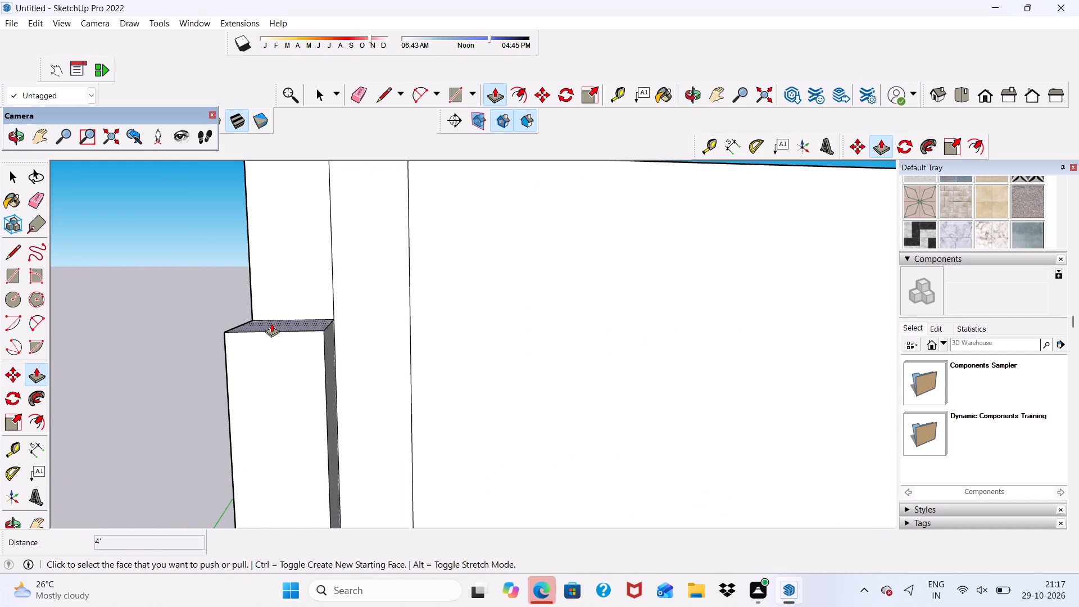
pyautogui.click(271, 323)
pyautogui.scroll(-12, 271, 275)
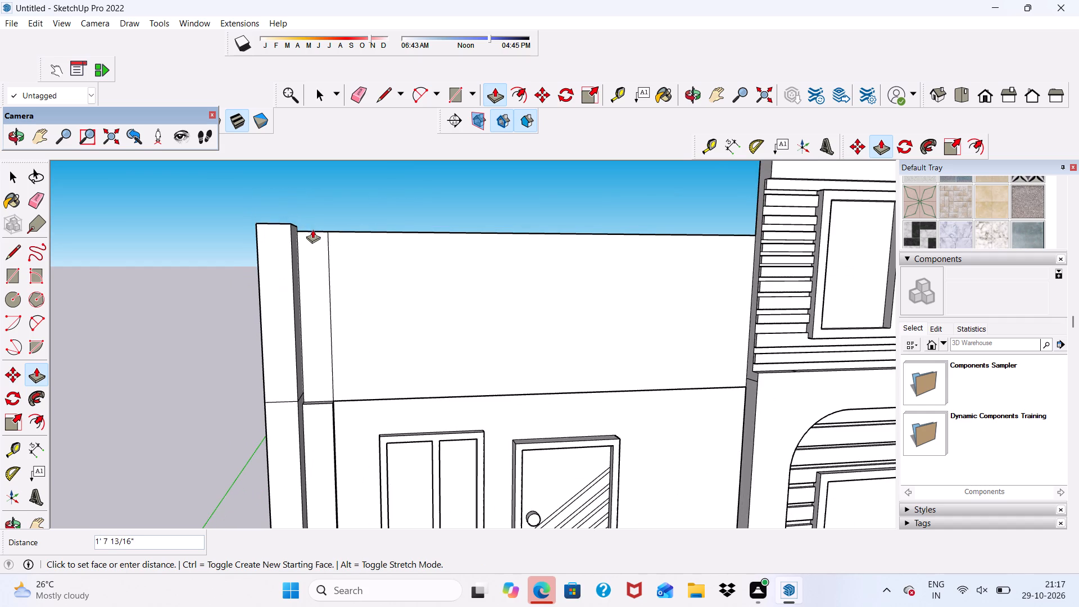
pyautogui.click(313, 234)
# Erase the vertical seam edge on the parapet's front face near the end post.
pyautogui.scroll(-5, 229, 212)
pyautogui.moveTo(268, 294); pyautogui.dragTo(269, 270, button='middle')
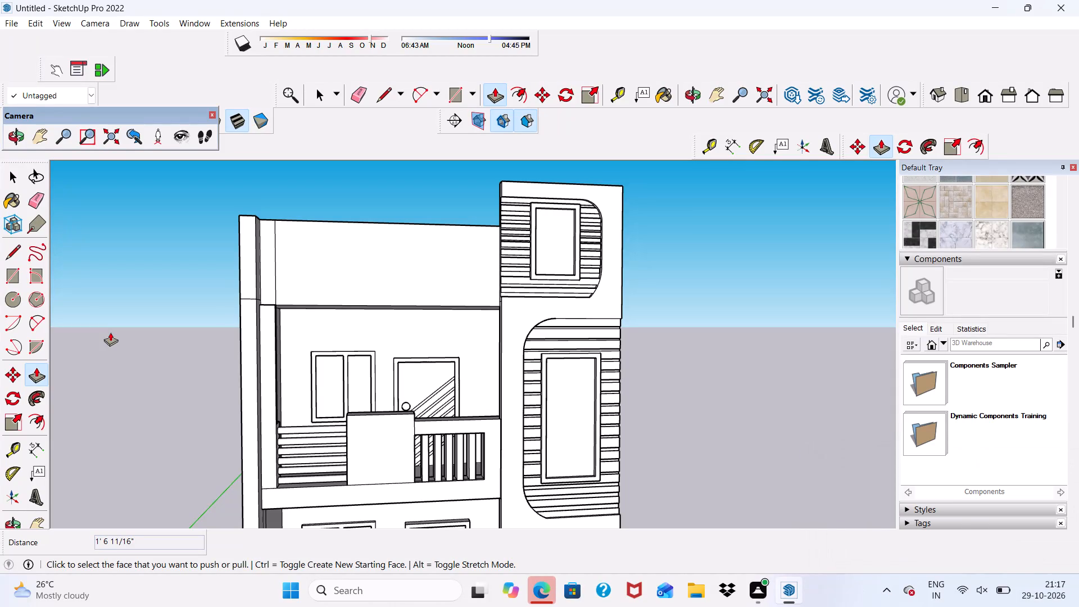
pyautogui.scroll(-4, 110, 332)
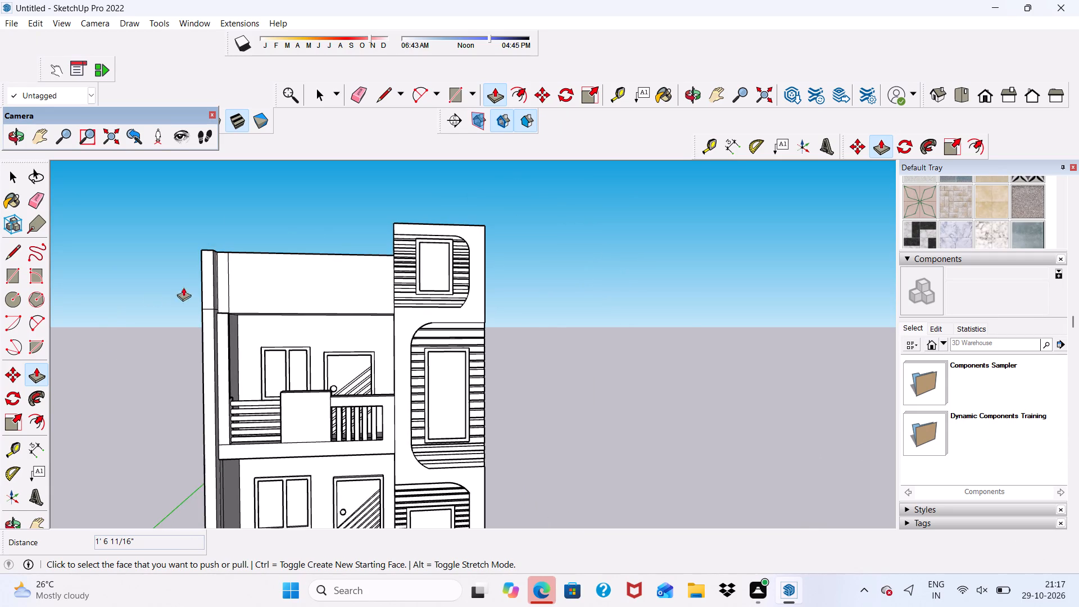
pyautogui.scroll(7, 253, 292)
pyautogui.click(359, 90)
pyautogui.scroll(1, 288, 177)
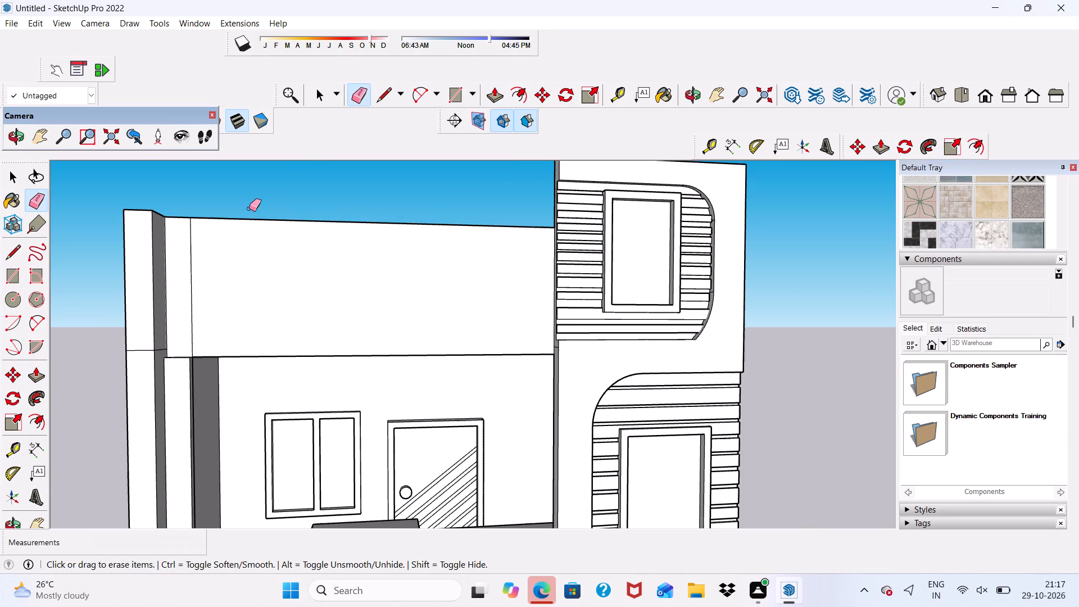
pyautogui.moveTo(191, 274); pyautogui.dragTo(192, 282)
# Draw a rectangle about 1' by 6 3/16" at the top of the tall end post's inner side face.
pyautogui.scroll(-2, 193, 282)
pyautogui.moveTo(194, 284); pyautogui.dragTo(149, 377, button='middle')
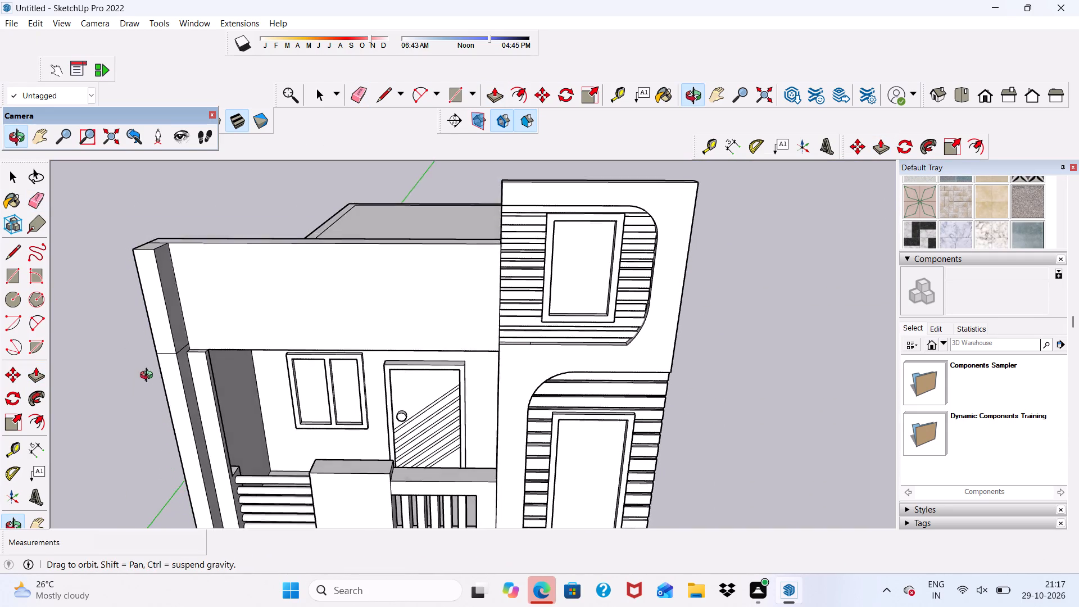
pyautogui.moveTo(149, 377); pyautogui.dragTo(142, 381, button='middle')
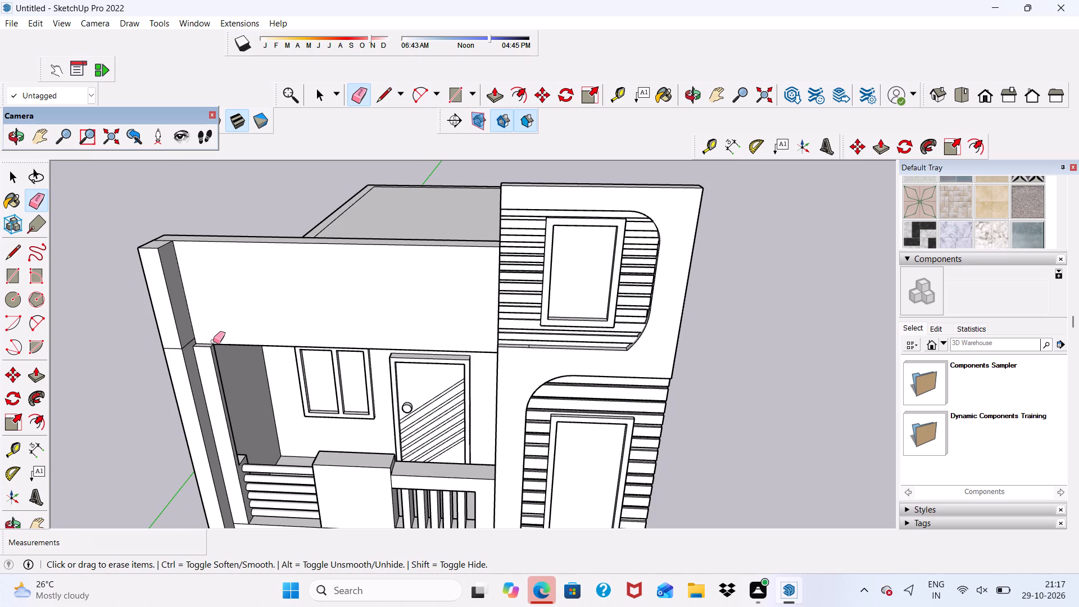
pyautogui.scroll(5, 213, 341)
pyautogui.moveTo(213, 341); pyautogui.dragTo(212, 302, button='middle')
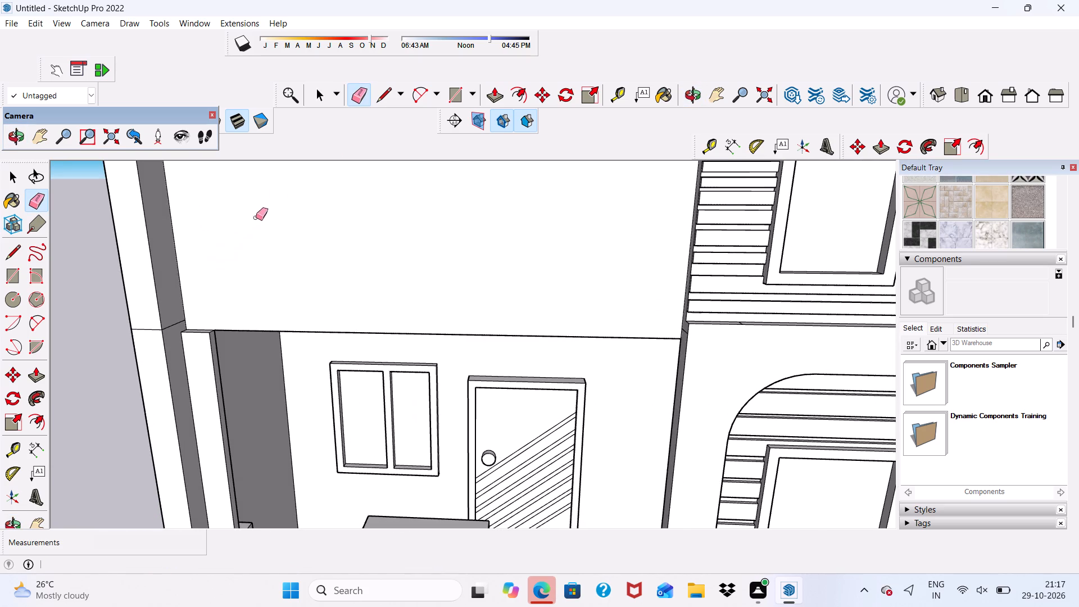
pyautogui.click(454, 96)
pyautogui.scroll(-6, 316, 296)
pyautogui.scroll(4, 232, 237)
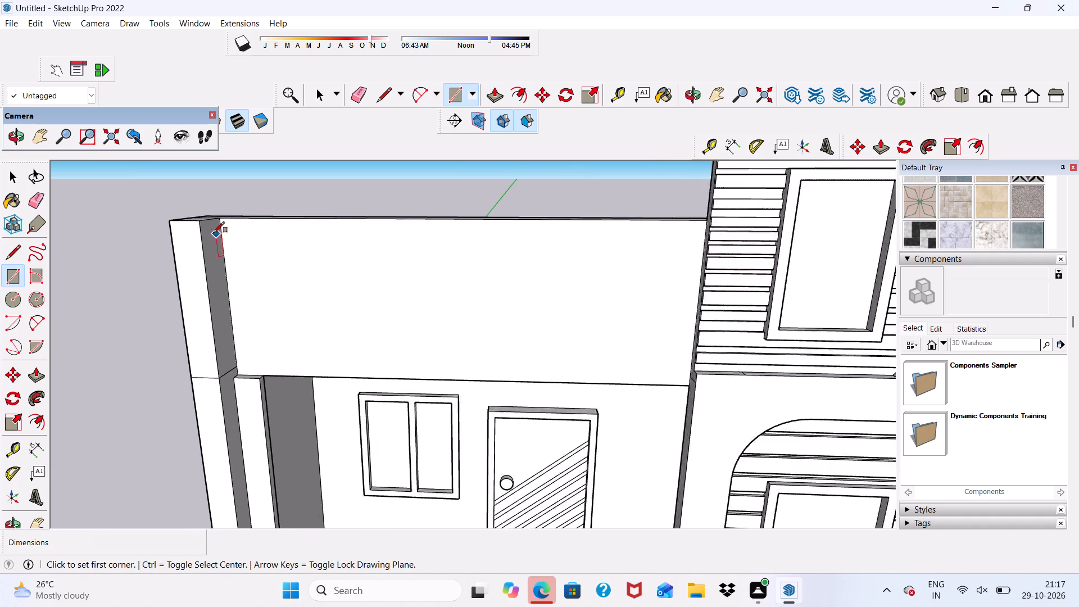
pyautogui.scroll(13, 214, 233)
pyautogui.click(188, 211)
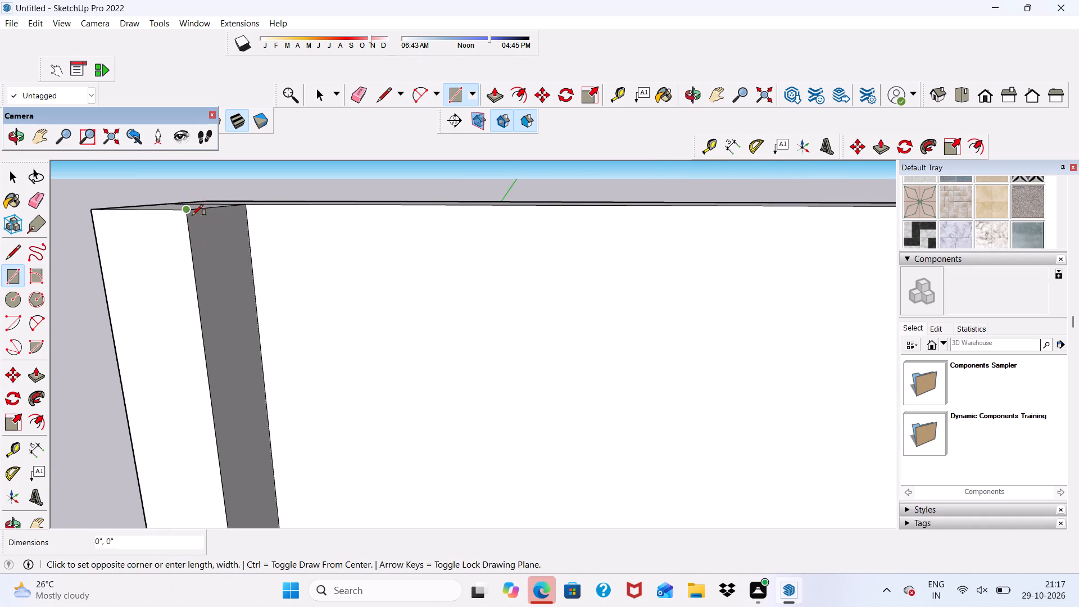
pyautogui.scroll(5, 237, 267)
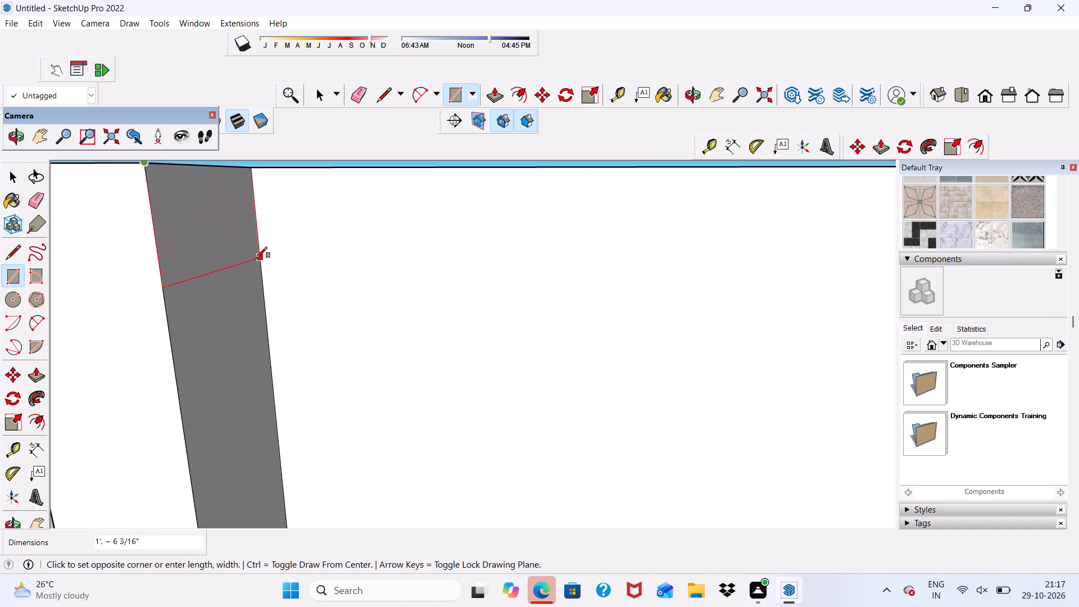
pyautogui.click(256, 258)
# Extrude the rectangle at the top of the tall post about 2' 10 7/16" along the parapet's front toward the tower.
pyautogui.scroll(-5, 250, 260)
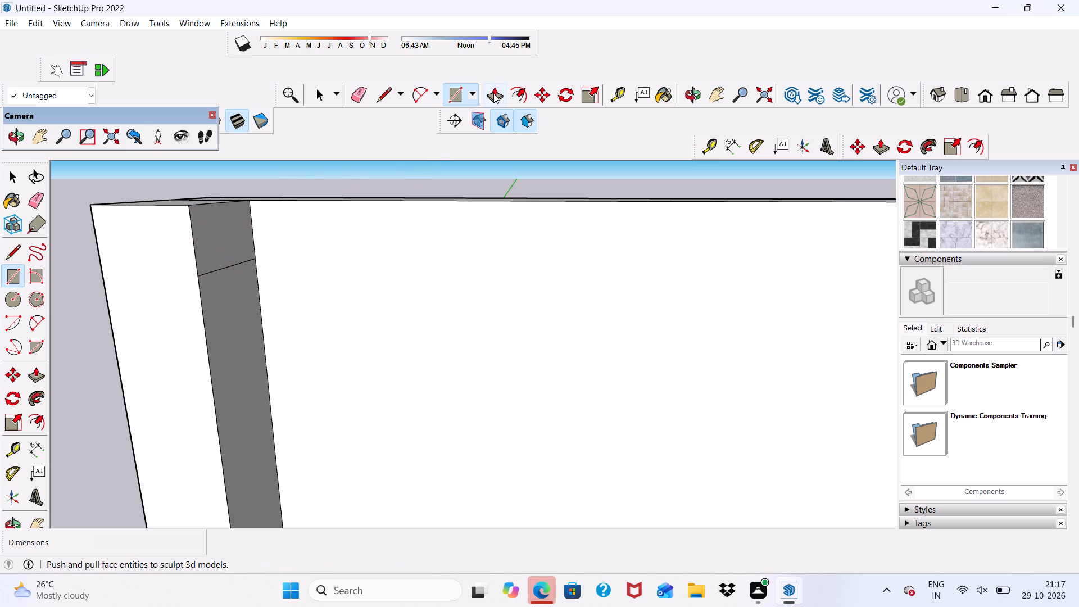
pyautogui.click(493, 93)
pyautogui.scroll(1, 239, 225)
pyautogui.click(211, 237)
pyautogui.scroll(-4, 352, 251)
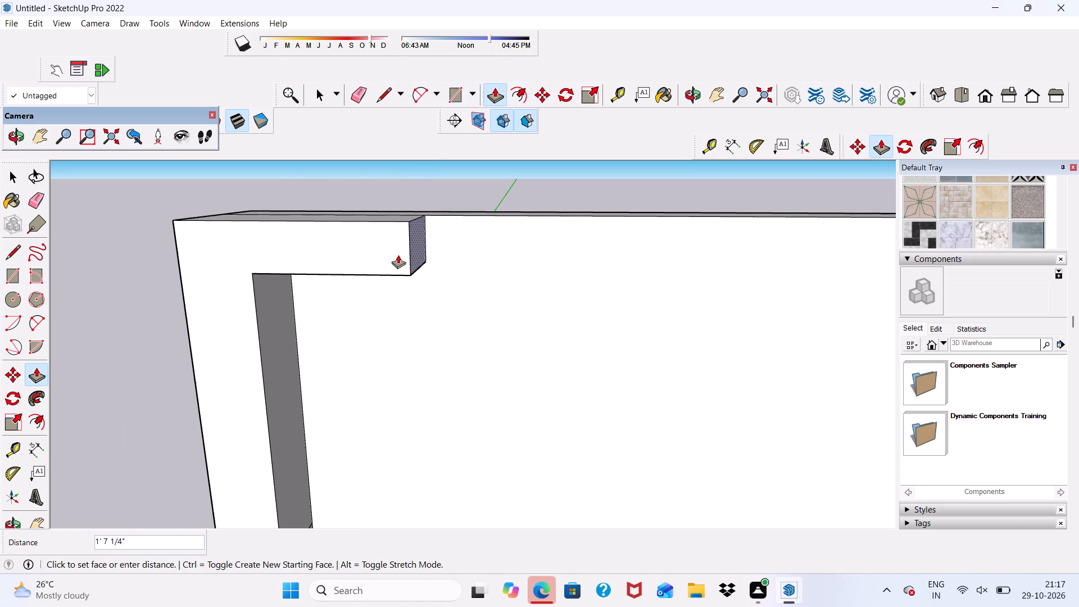
pyautogui.scroll(-11, 310, 252)
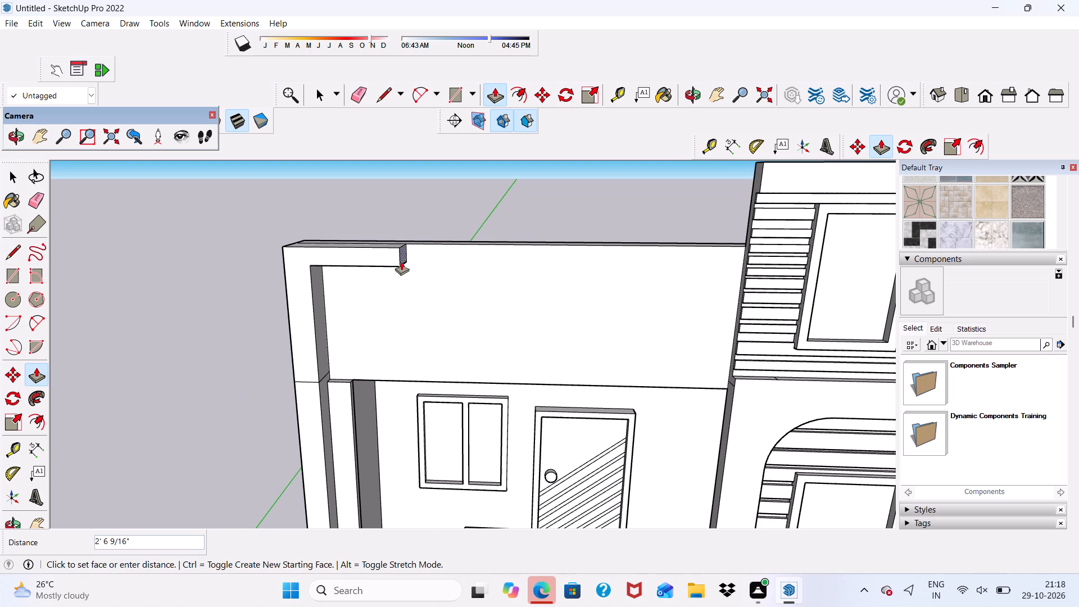
pyautogui.moveTo(401, 262); pyautogui.dragTo(418, 164, button='middle')
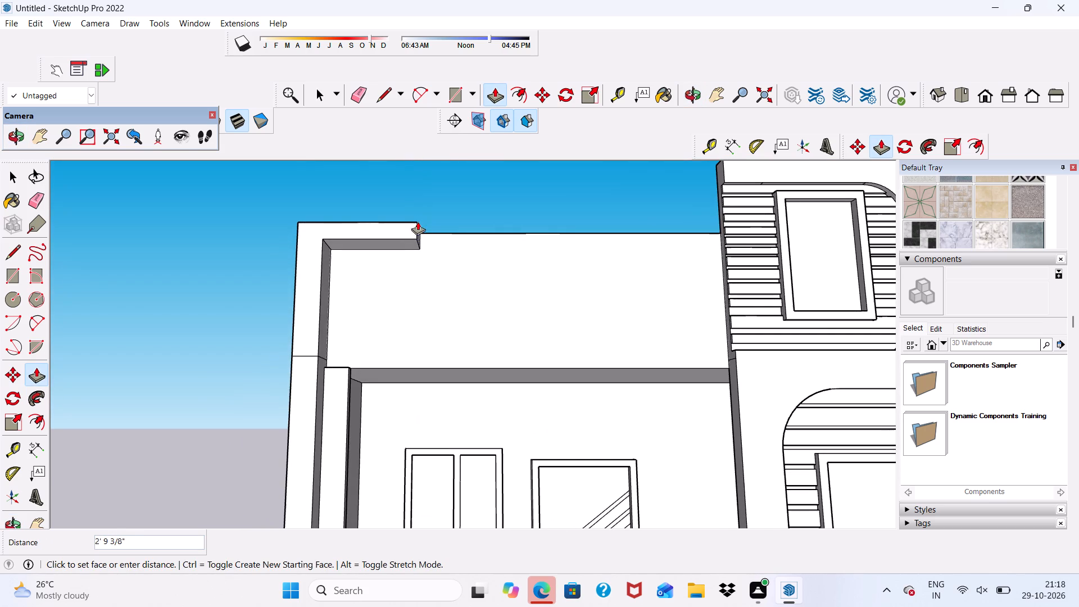
pyautogui.scroll(2, 421, 243)
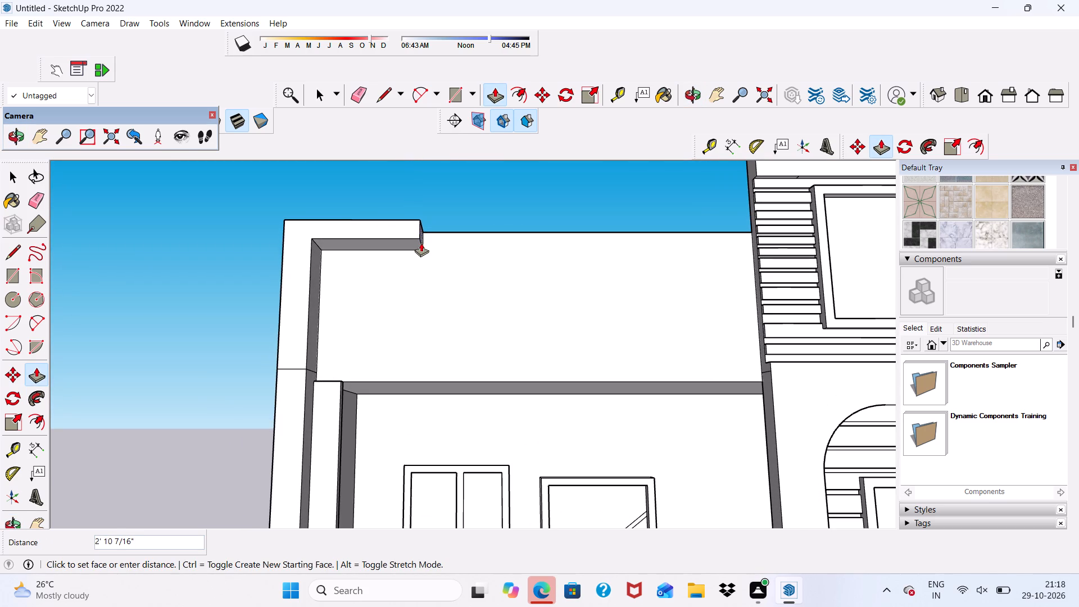
pyautogui.click(421, 243)
# Push/Pull the top of the shorter inner post beside the tall end post up by 3".
pyautogui.scroll(-3, 421, 244)
pyautogui.moveTo(418, 257); pyautogui.dragTo(403, 279, button='middle')
pyautogui.scroll(7, 381, 346)
pyautogui.moveTo(320, 359); pyautogui.dragTo(296, 433, button='middle')
pyautogui.scroll(5, 293, 436)
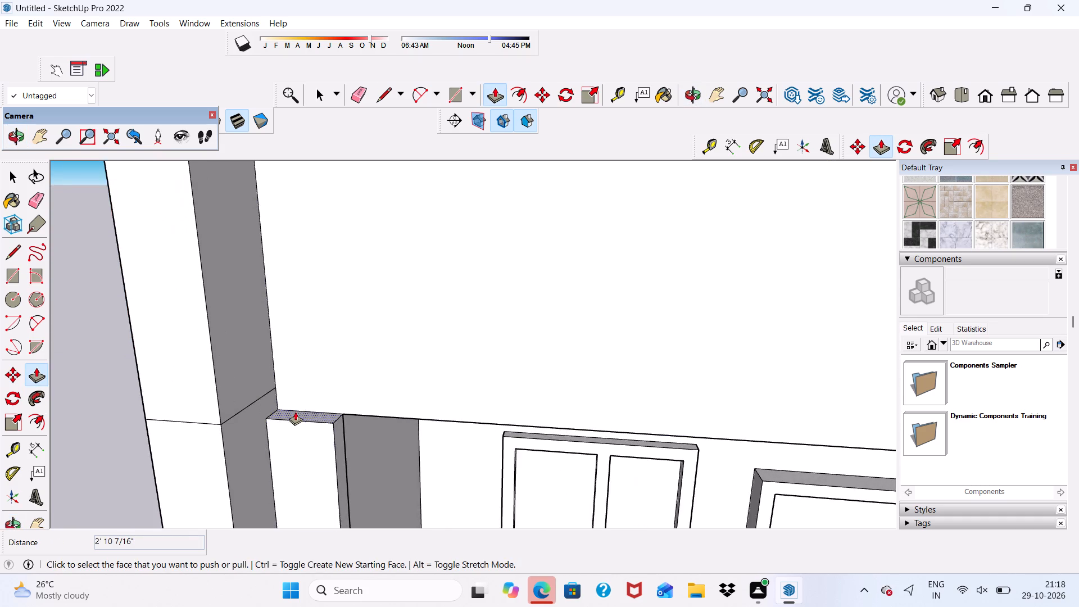
pyautogui.scroll(6, 296, 409)
pyautogui.click(293, 414)
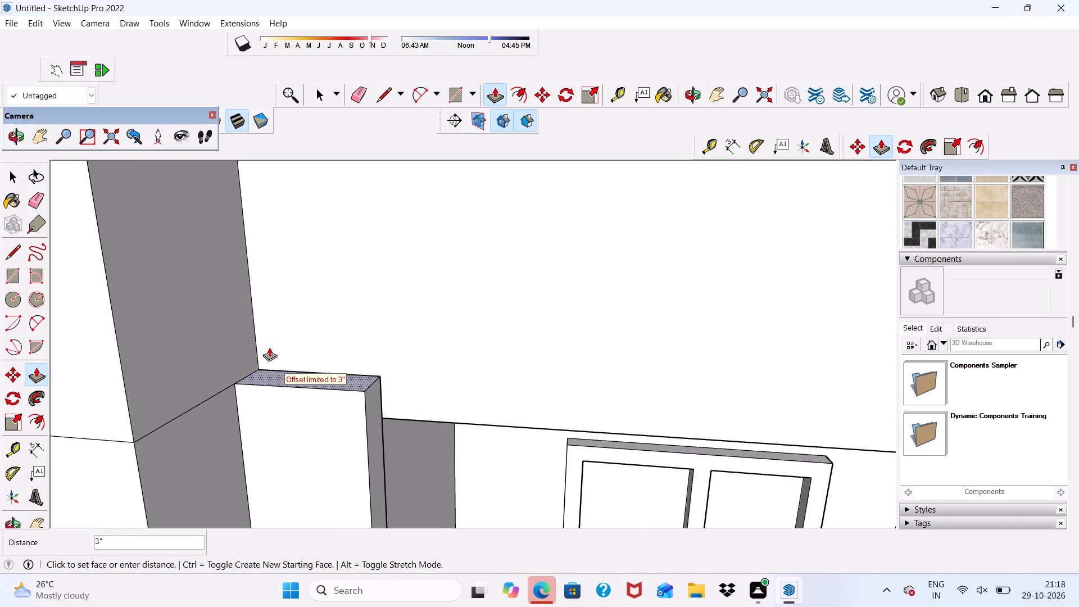
pyautogui.click(261, 370)
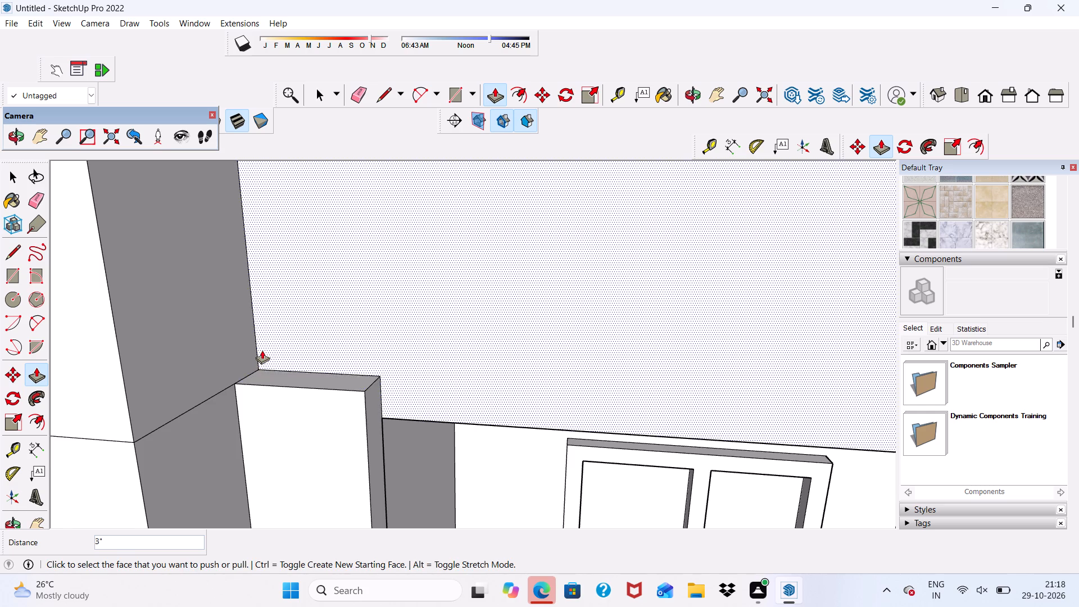
# Raise the top of the shorter inner post a further 1 5/8" or so.
pyautogui.scroll(-4, 262, 350)
pyautogui.moveTo(294, 370); pyautogui.dragTo(299, 301, button='middle')
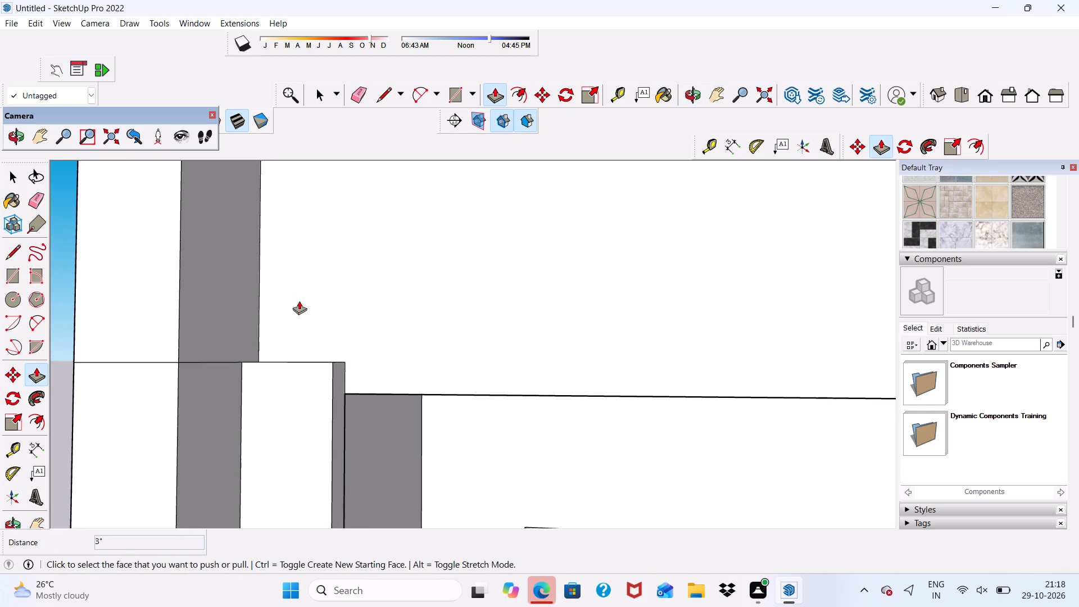
pyautogui.scroll(-1, 305, 322)
pyautogui.moveTo(308, 325); pyautogui.dragTo(299, 432, button='middle')
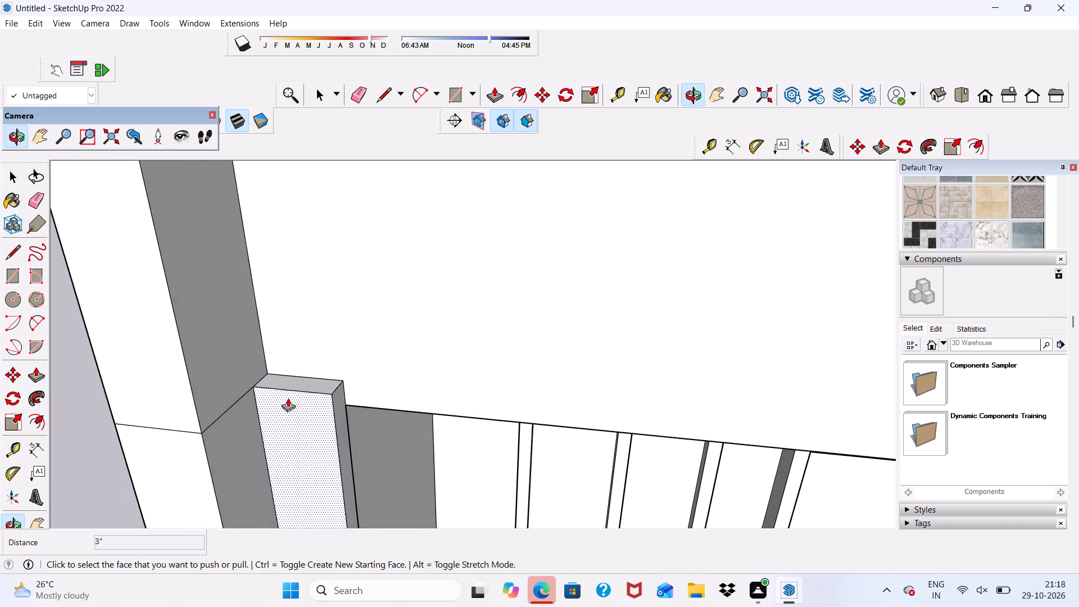
pyautogui.scroll(6, 288, 388)
pyautogui.click(286, 377)
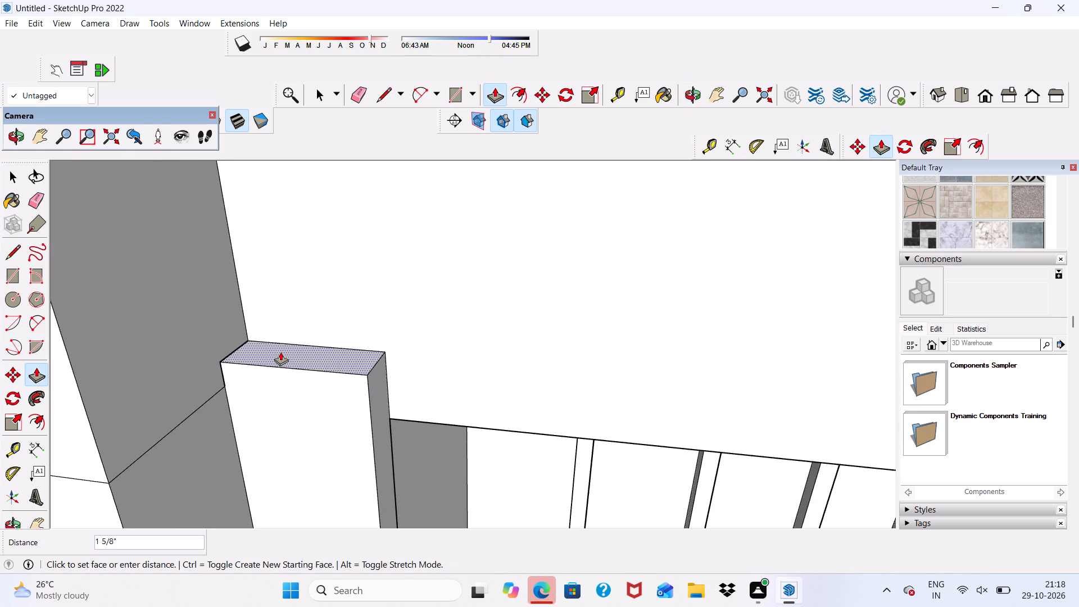
pyautogui.click(280, 352)
# Draw a rectangle about 3" by 2 1/2" at the top of the shorter inner post's side face, facing the tower.
pyautogui.scroll(-3, 280, 369)
pyautogui.moveTo(280, 383); pyautogui.dragTo(225, 252, button='middle')
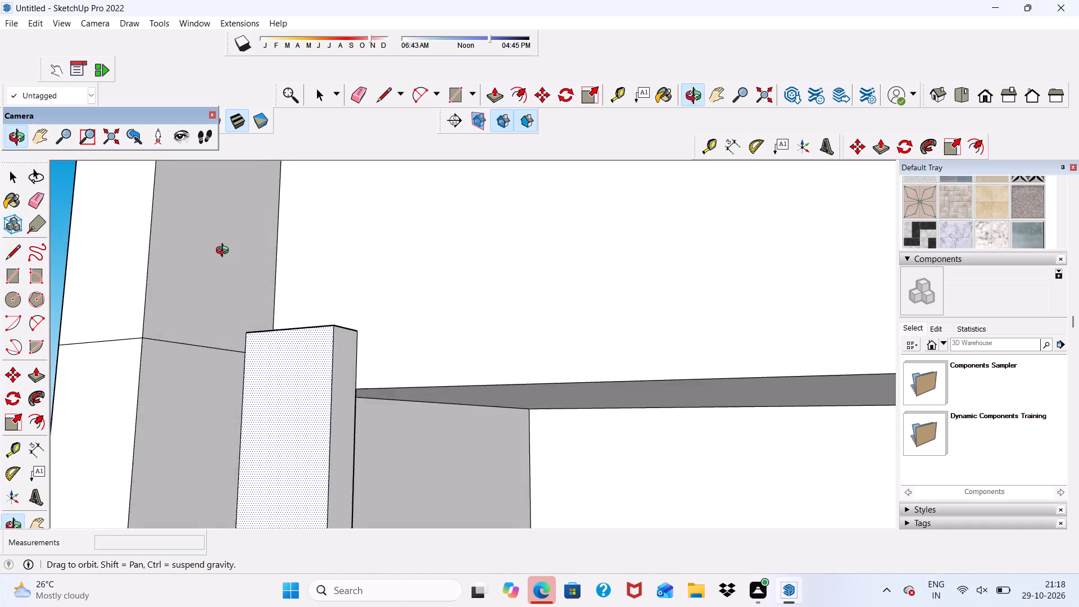
pyautogui.moveTo(225, 252); pyautogui.dragTo(292, 407, button='middle')
pyautogui.scroll(2, 287, 373)
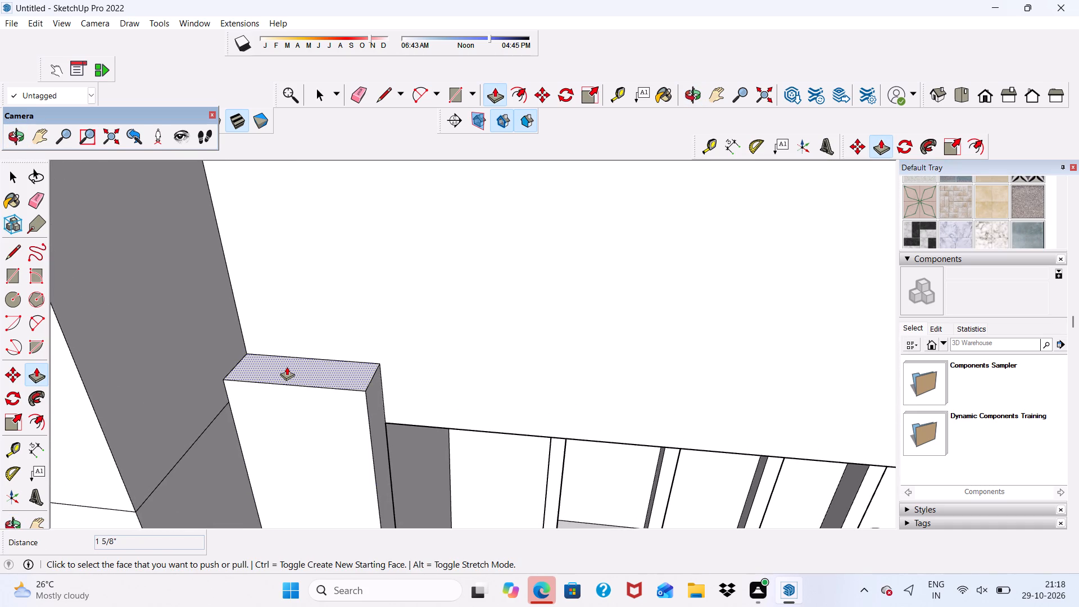
pyautogui.scroll(4, 287, 366)
pyautogui.scroll(-8, 273, 355)
pyautogui.scroll(1, 262, 383)
pyautogui.moveTo(262, 384); pyautogui.dragTo(264, 265, button='middle')
pyautogui.click(457, 93)
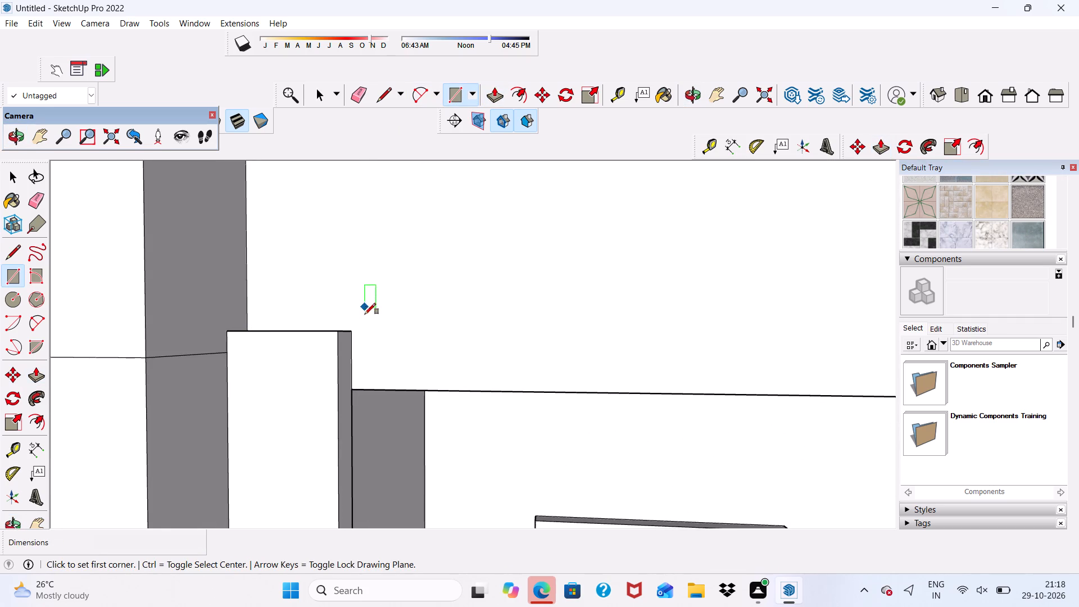
pyautogui.scroll(10, 365, 316)
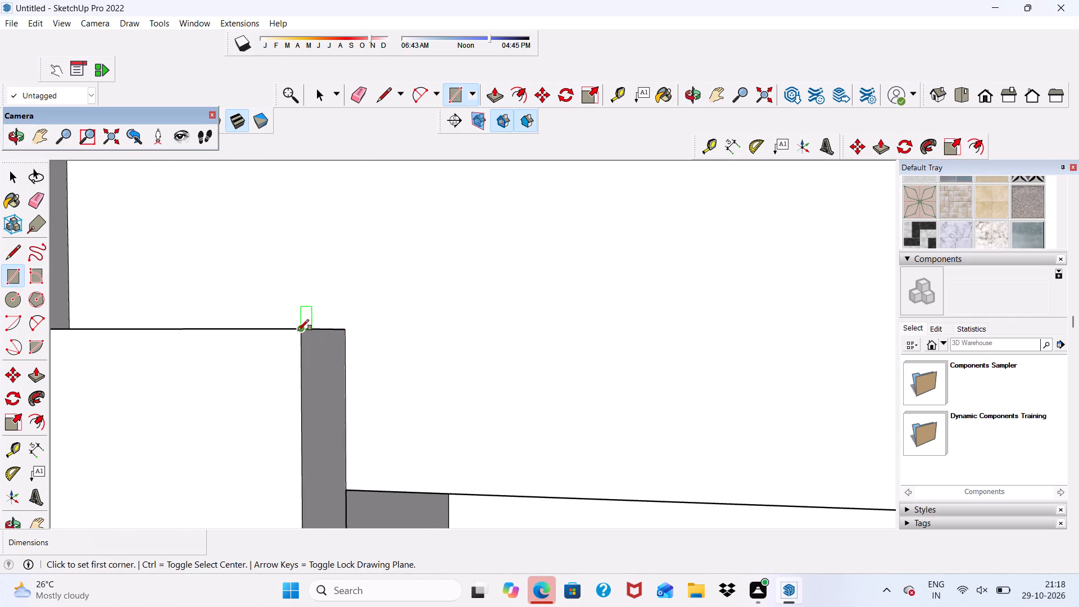
pyautogui.click(298, 330)
pyautogui.scroll(-1, 322, 391)
pyautogui.scroll(6, 330, 420)
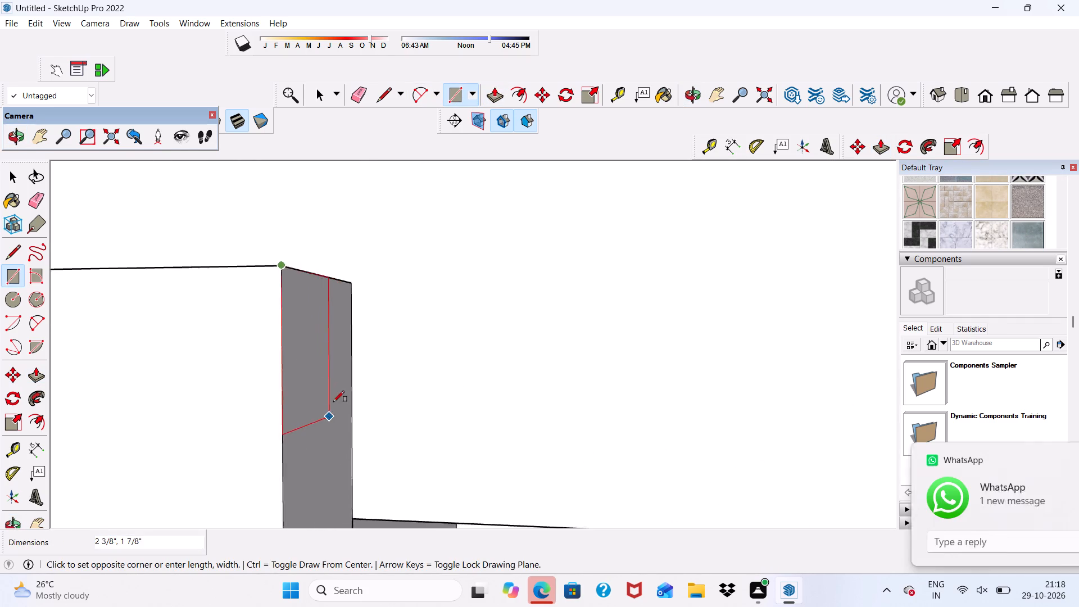
pyautogui.scroll(-2, 337, 392)
pyautogui.click(348, 408)
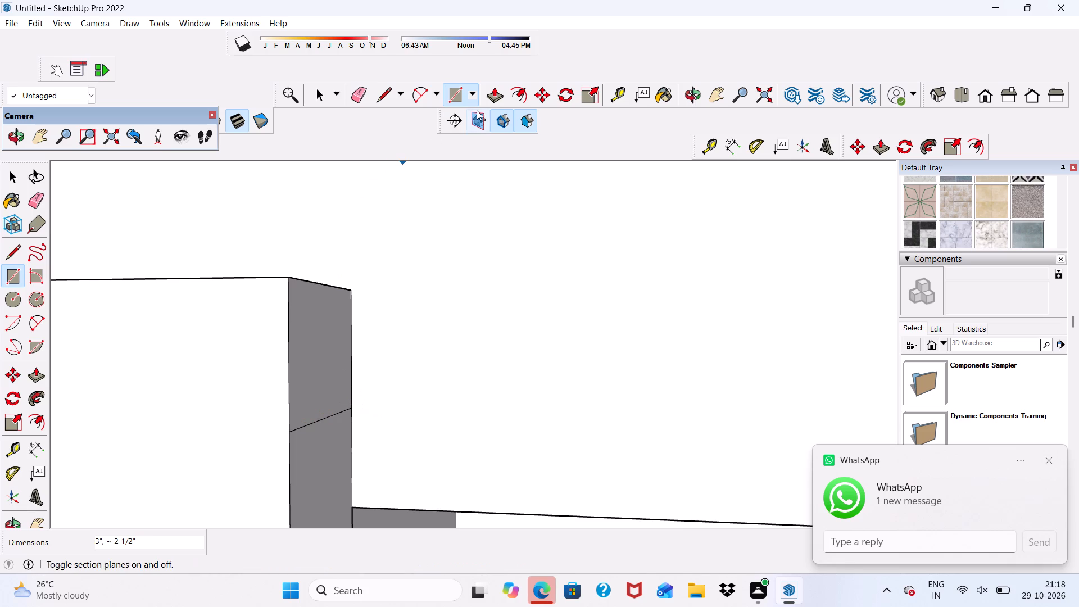
# Extrude the rectangle on the shorter inner post's side face about 11' 5 3/4" across to the striped tower.
pyautogui.click(504, 98)
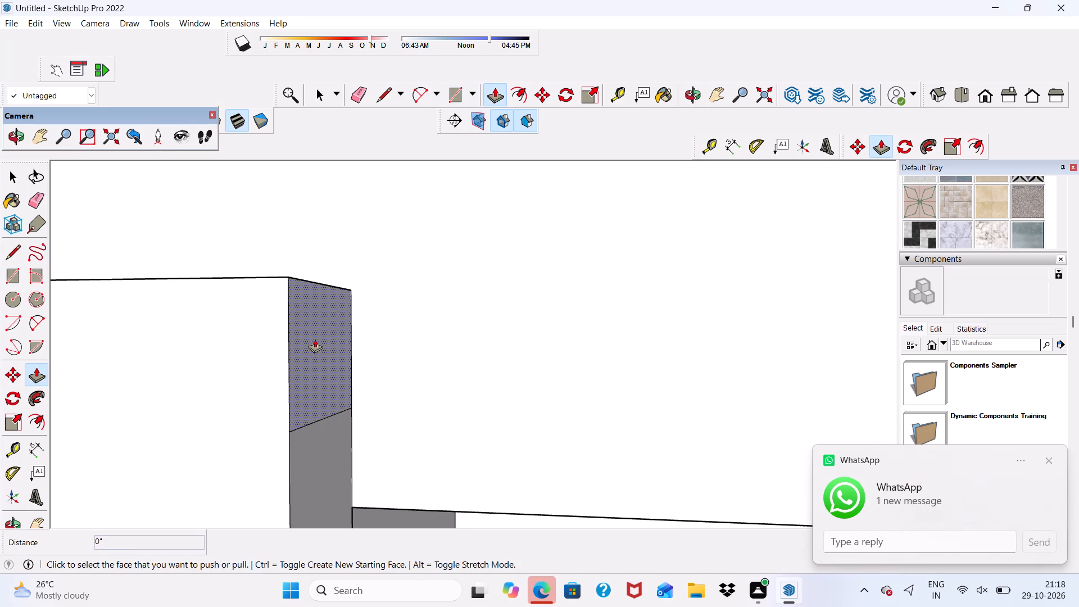
pyautogui.click(315, 339)
pyautogui.scroll(-5, 369, 336)
pyautogui.scroll(-7, 321, 324)
pyautogui.scroll(-6, 138, 342)
pyautogui.scroll(-6, 360, 315)
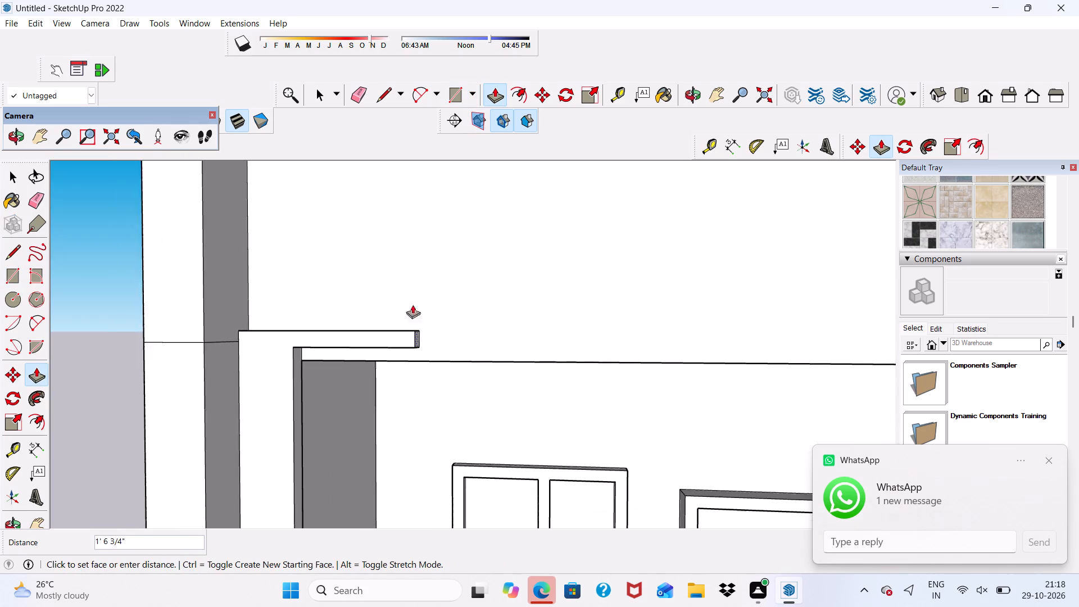
pyautogui.scroll(-6, 412, 305)
pyautogui.scroll(7, 839, 323)
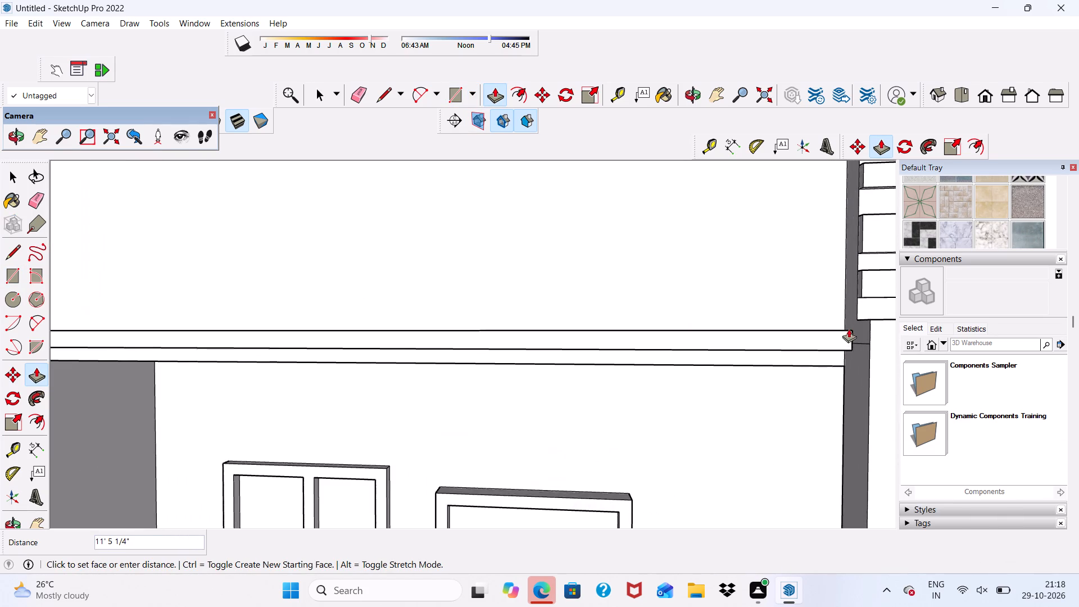
pyautogui.scroll(6, 851, 339)
pyautogui.click(882, 319)
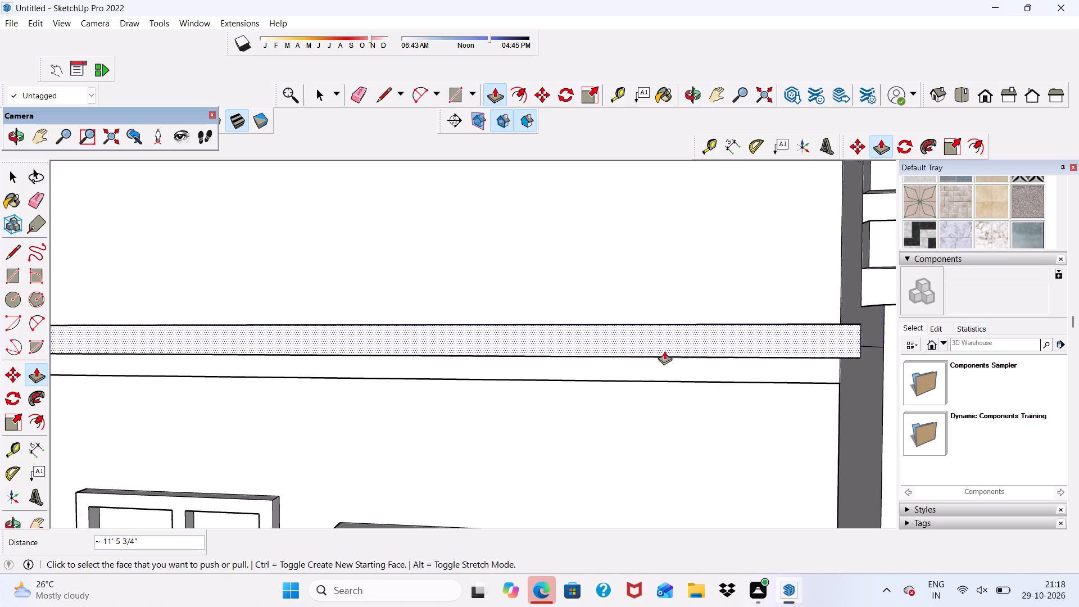
# Push/Pull the underside of the new horizontal band down about 1' 5/8" to deepen it.
pyautogui.scroll(-2, 614, 365)
pyautogui.moveTo(539, 383); pyautogui.dragTo(541, 272, button='middle')
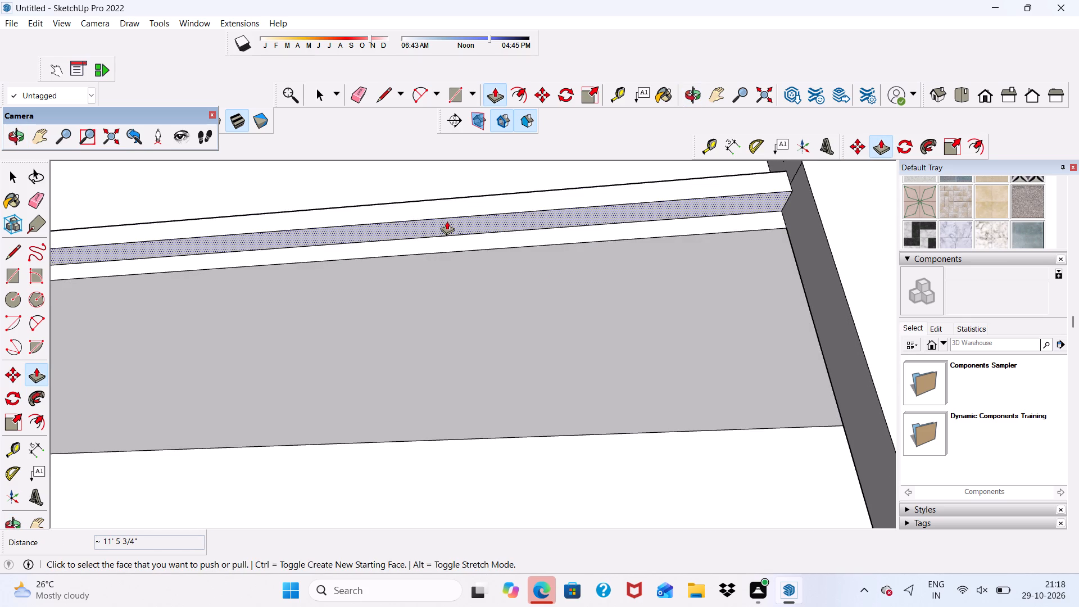
pyautogui.scroll(6, 447, 221)
pyautogui.click(443, 228)
pyautogui.scroll(-5, 436, 289)
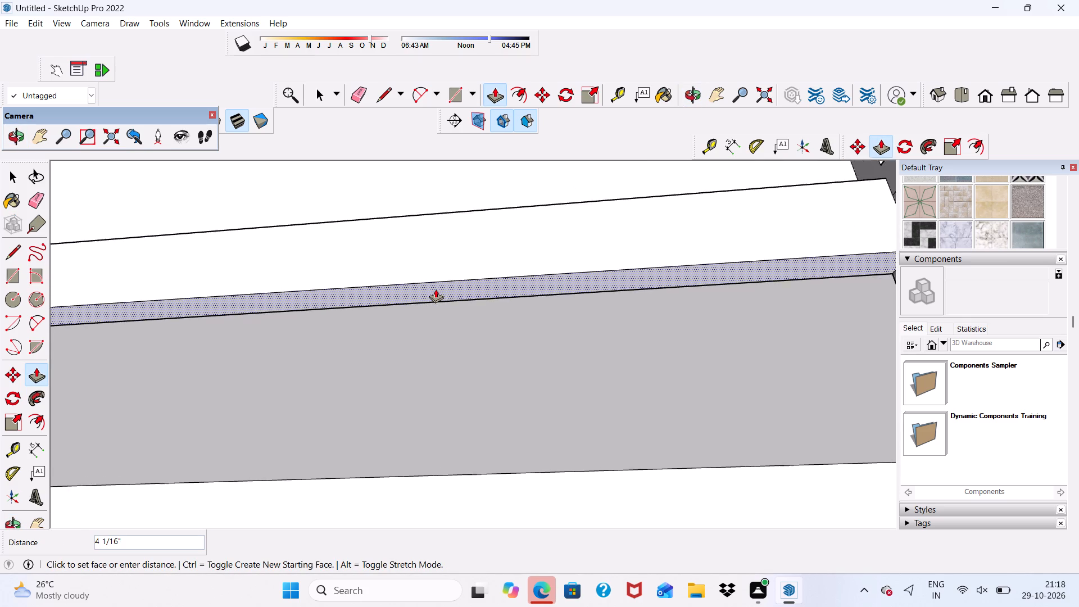
pyautogui.scroll(-12, 436, 289)
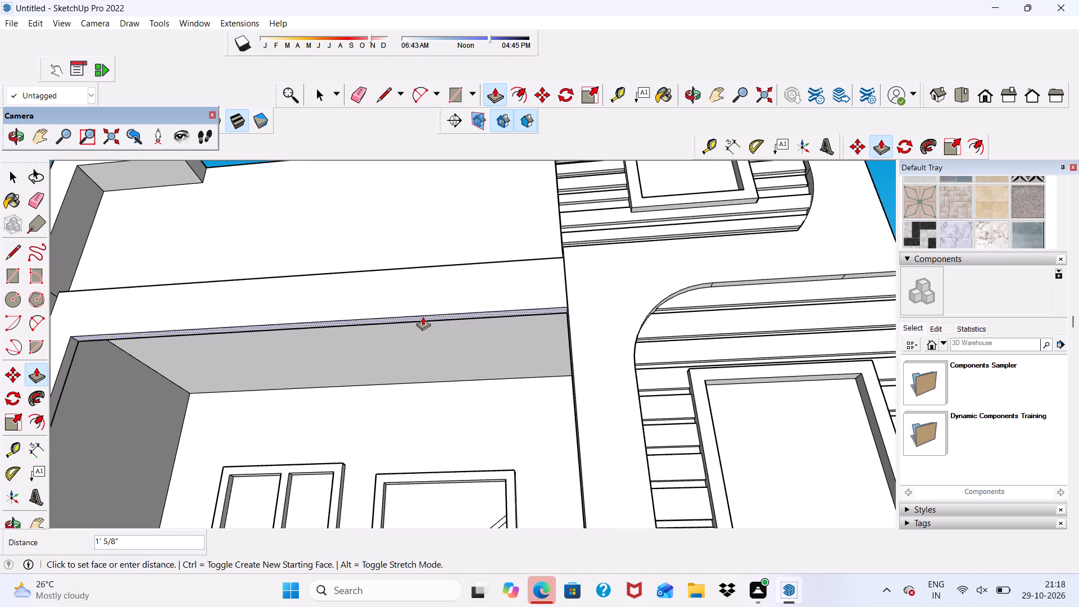
pyautogui.click(423, 316)
# Erase the leftover seam lines across the tall end post's front, outer and inner side faces at the lower band's level.
pyautogui.scroll(-5, 457, 251)
pyautogui.moveTo(491, 283); pyautogui.dragTo(446, 369, button='middle')
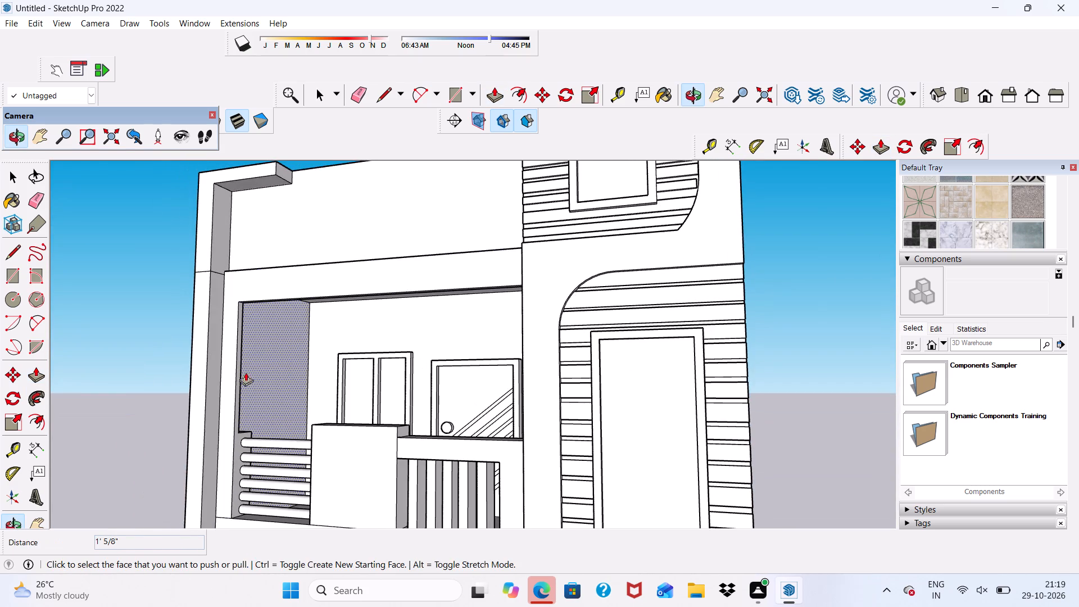
pyautogui.scroll(7, 240, 375)
pyautogui.scroll(-7, 232, 341)
pyautogui.moveTo(231, 339); pyautogui.dragTo(347, 341, button='middle')
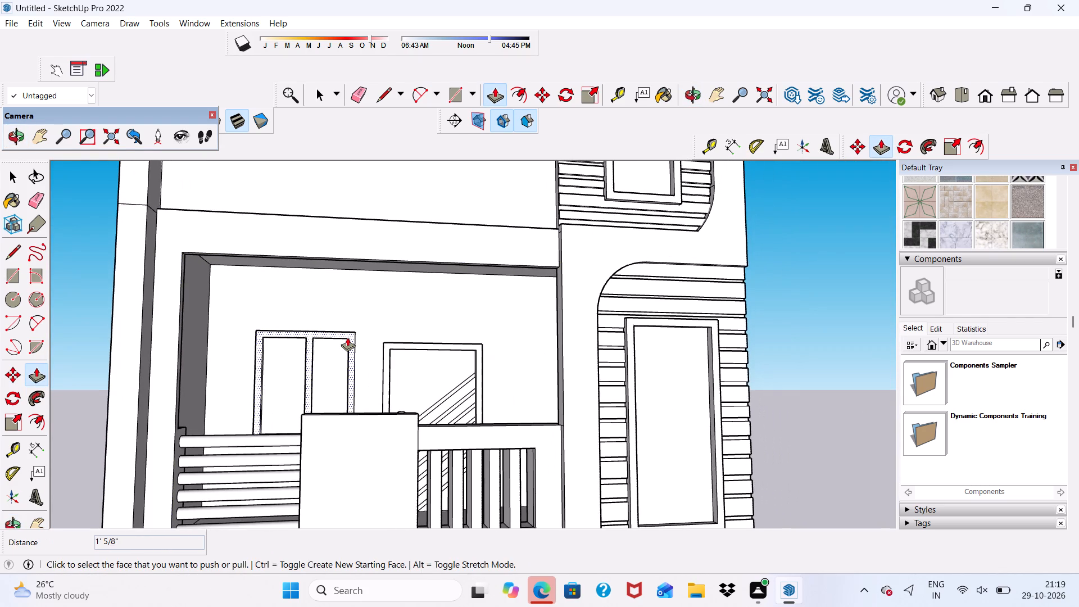
pyautogui.scroll(-4, 319, 295)
pyautogui.moveTo(318, 296); pyautogui.dragTo(395, 315, button='middle')
pyautogui.scroll(1, 395, 314)
pyautogui.scroll(-5, 387, 275)
pyautogui.moveTo(343, 289); pyautogui.dragTo(281, 285, button='middle')
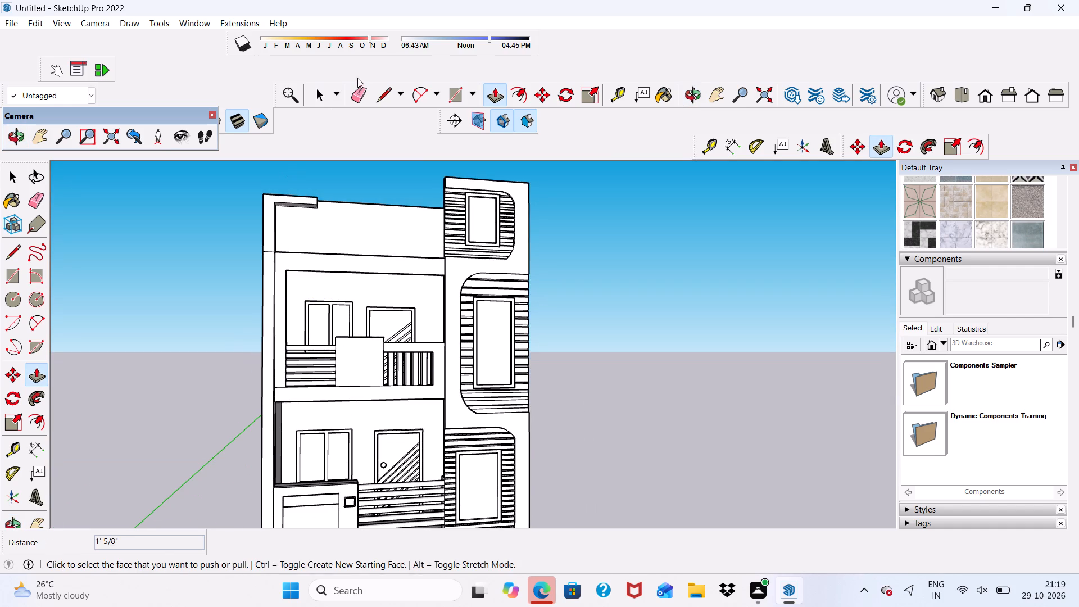
pyautogui.scroll(3, 365, 88)
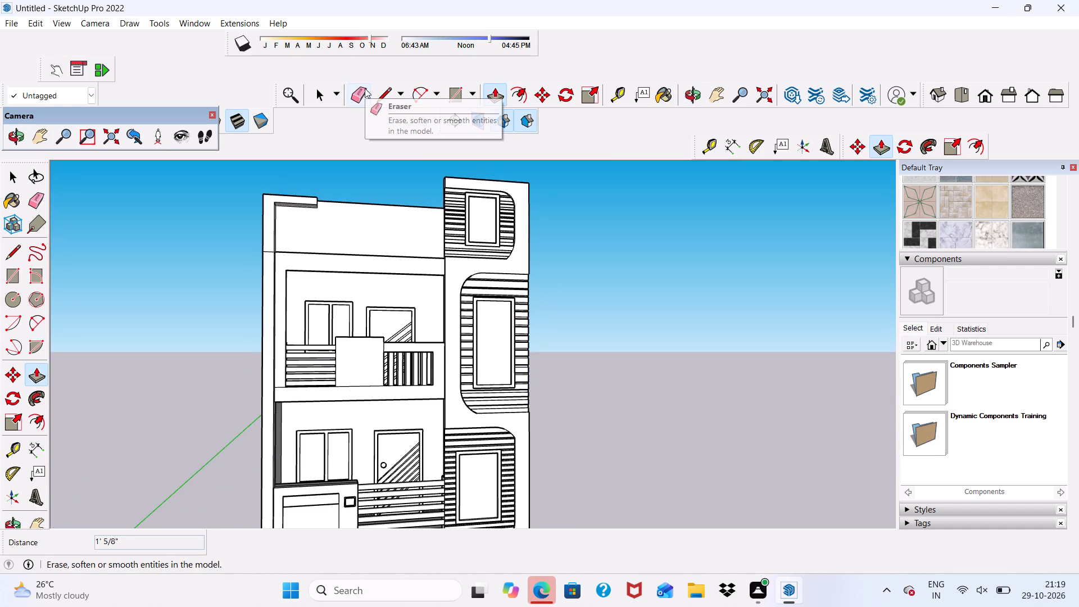
pyautogui.click(364, 93)
pyautogui.scroll(4, 274, 255)
pyautogui.moveTo(266, 244); pyautogui.dragTo(266, 250)
pyautogui.moveTo(266, 251); pyautogui.dragTo(425, 275, button='middle')
pyautogui.scroll(5, 302, 283)
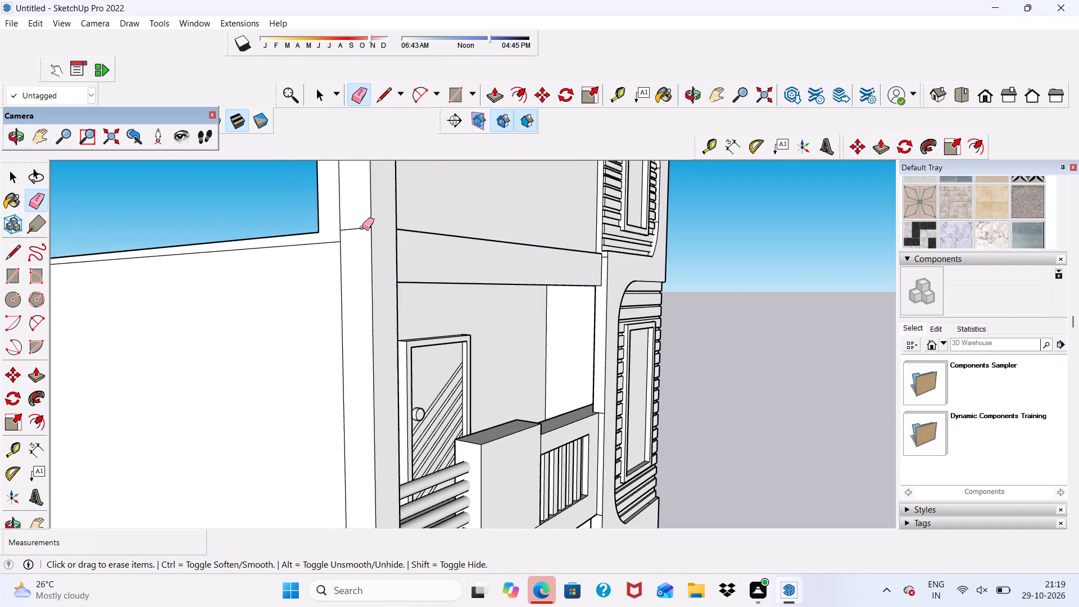
pyautogui.moveTo(362, 226); pyautogui.dragTo(360, 234)
pyautogui.scroll(-1, 357, 254)
pyautogui.moveTo(357, 256); pyautogui.dragTo(57, 286, button='middle')
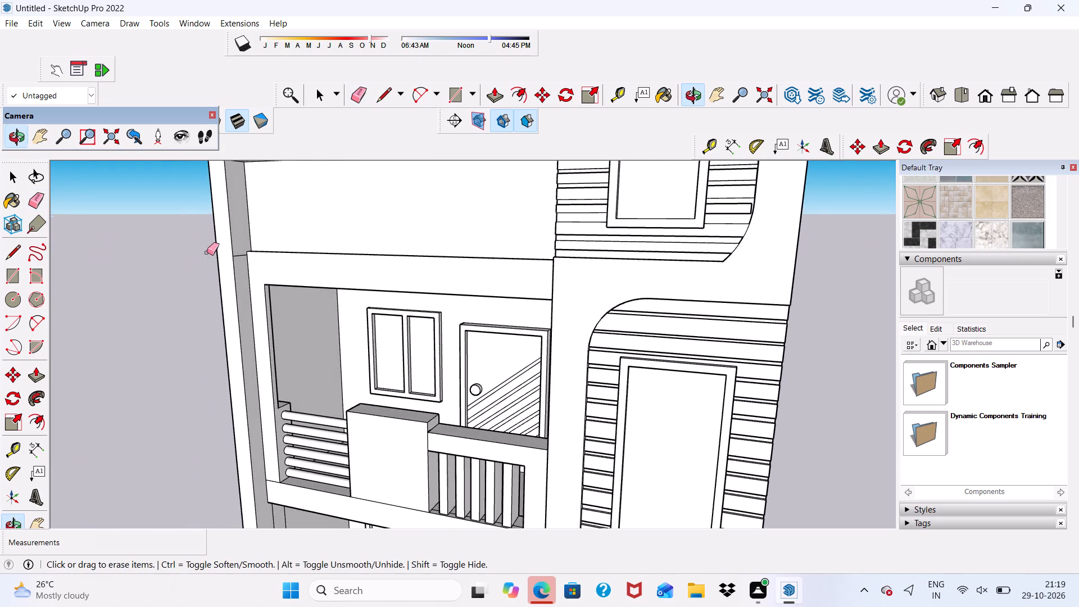
pyautogui.scroll(9, 260, 234)
pyautogui.moveTo(218, 267); pyautogui.dragTo(213, 301)
pyautogui.scroll(-8, 219, 281)
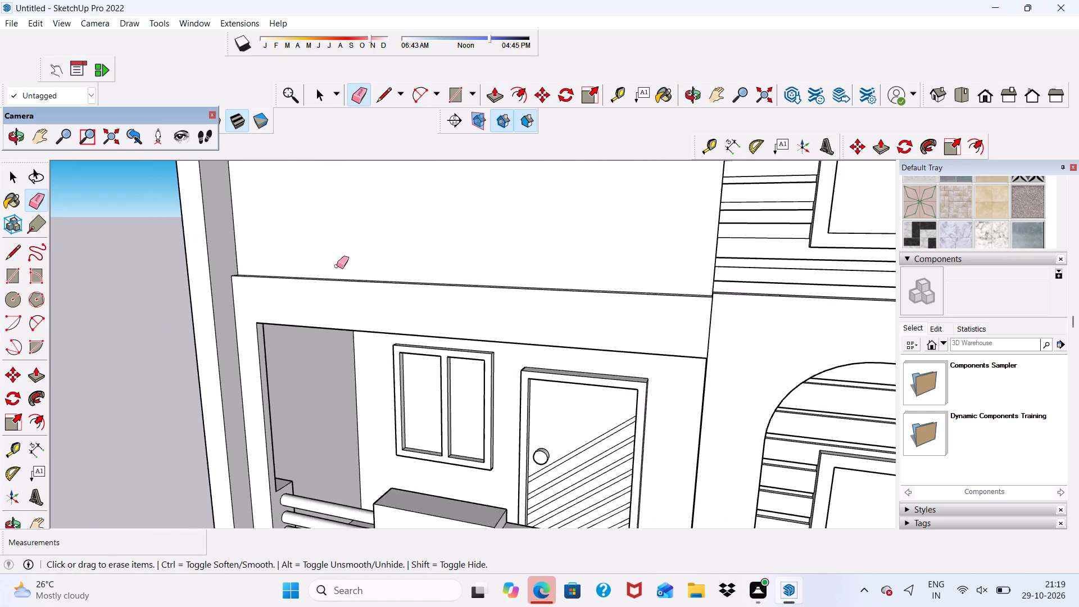
# Draw a rectangle about 3' 4 3/16" by 2' 9 7/8" on the parapet face, from the end post's inner top corner to the lower band.
pyautogui.scroll(-10, 337, 266)
pyautogui.moveTo(346, 280); pyautogui.dragTo(363, 239, button='middle')
pyautogui.click(456, 88)
pyautogui.scroll(8, 372, 193)
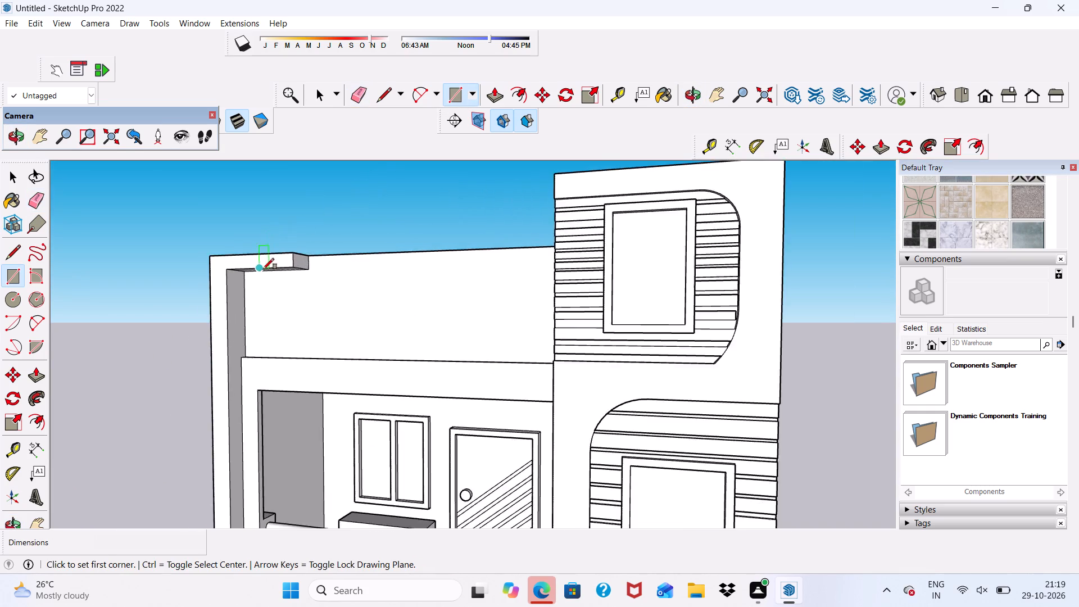
pyautogui.scroll(4, 263, 269)
pyautogui.moveTo(255, 292); pyautogui.dragTo(306, 252, button='middle')
pyautogui.moveTo(230, 323); pyautogui.dragTo(224, 410, button='middle')
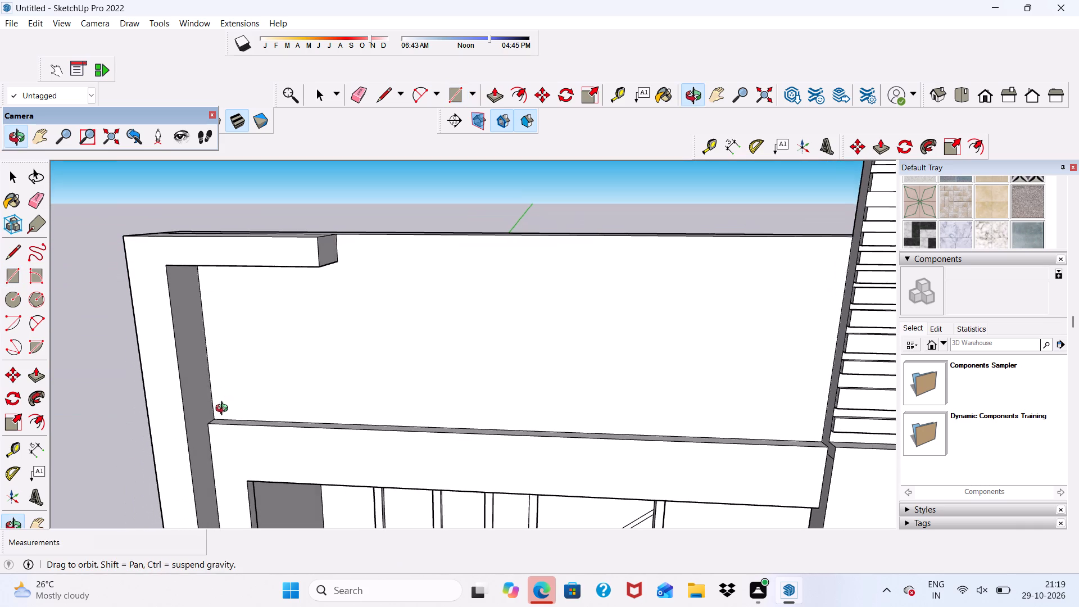
pyautogui.moveTo(224, 410); pyautogui.dragTo(224, 410, button='middle')
pyautogui.scroll(6, 185, 343)
pyautogui.moveTo(192, 292); pyautogui.dragTo(207, 237, button='middle')
pyautogui.scroll(5, 230, 173)
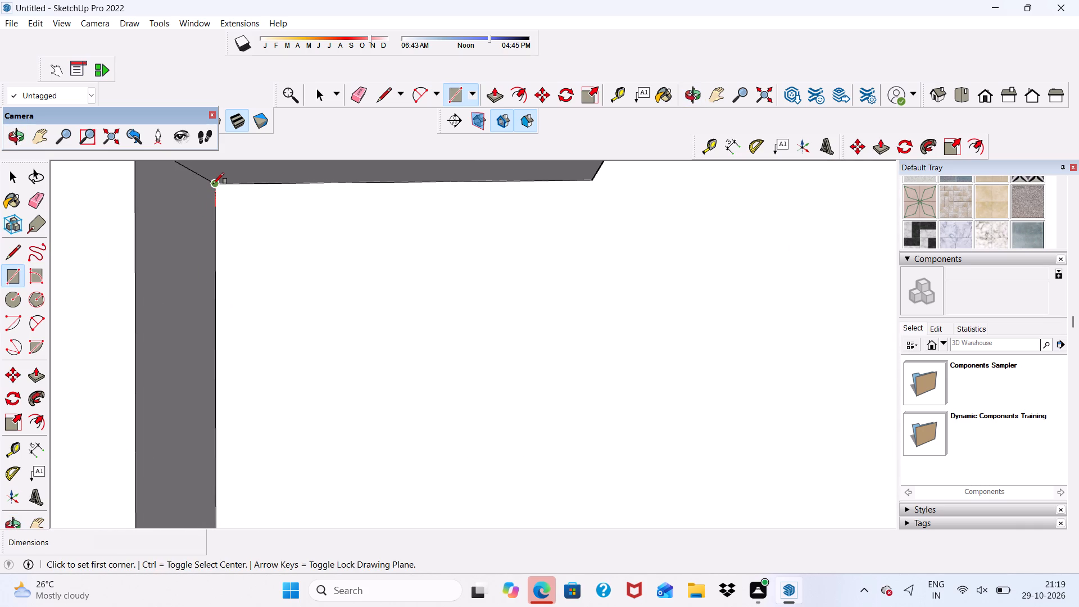
pyautogui.click(213, 184)
pyautogui.scroll(-5, 216, 197)
pyautogui.scroll(-6, 281, 206)
pyautogui.scroll(1, 298, 309)
pyautogui.scroll(1, 343, 266)
pyautogui.scroll(-2, 362, 289)
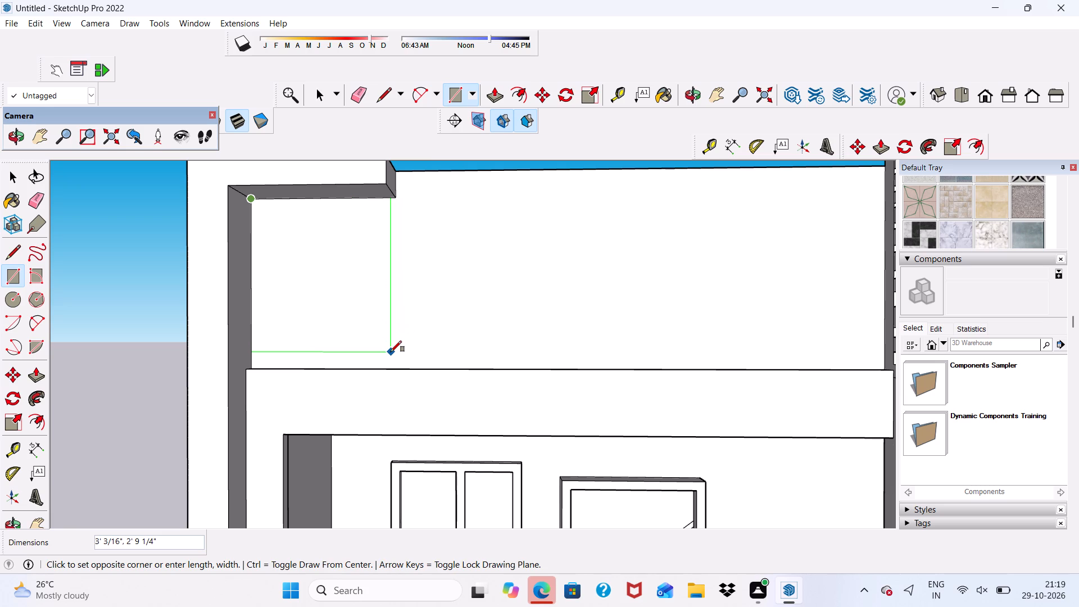
pyautogui.scroll(1, 395, 338)
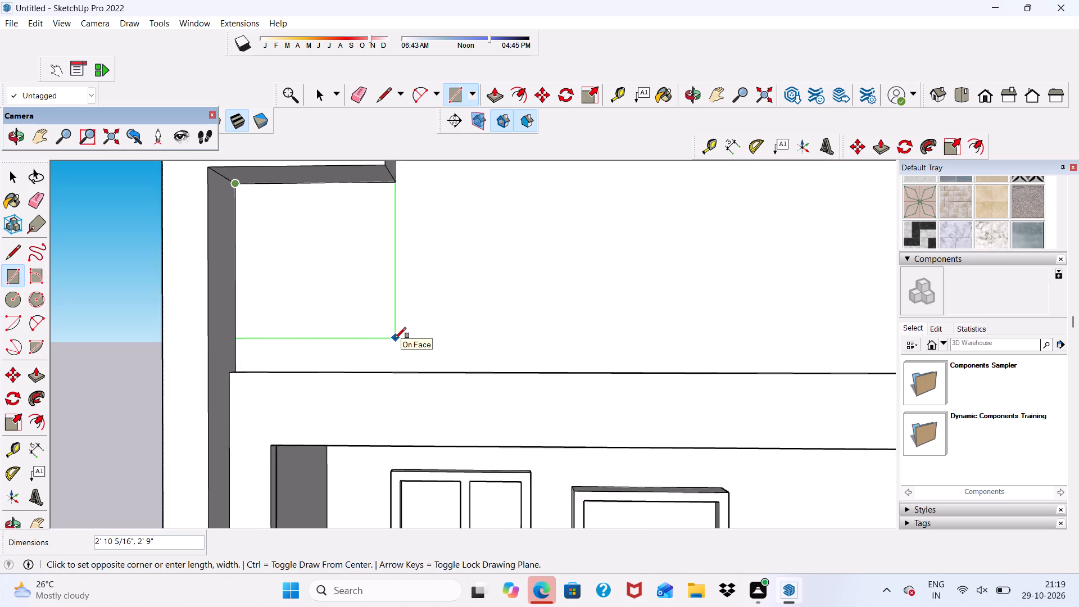
pyautogui.scroll(5, 395, 338)
pyautogui.scroll(-6, 395, 337)
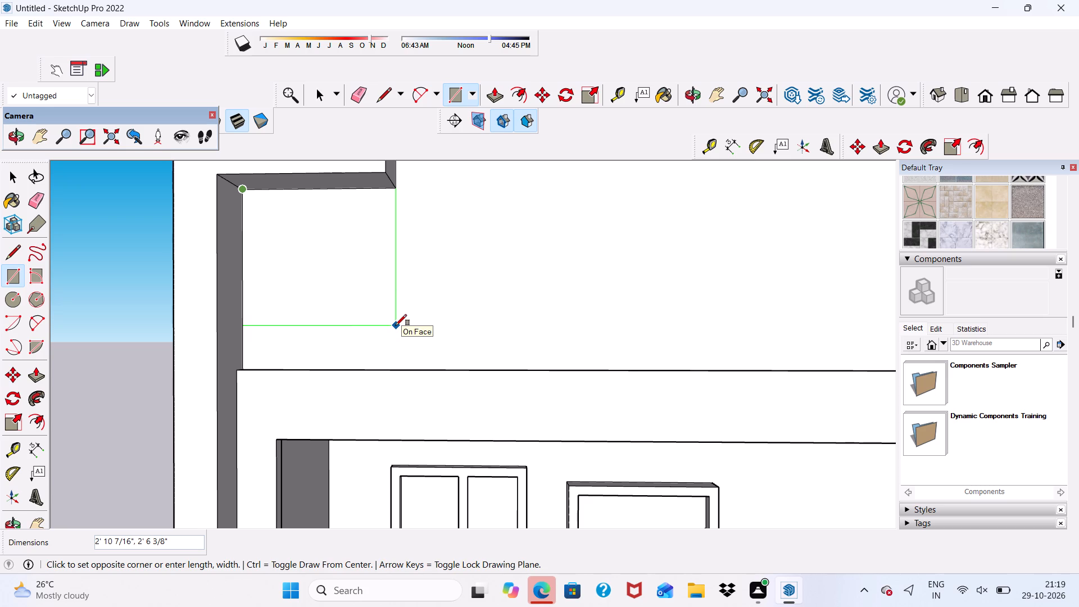
pyautogui.scroll(-2, 396, 324)
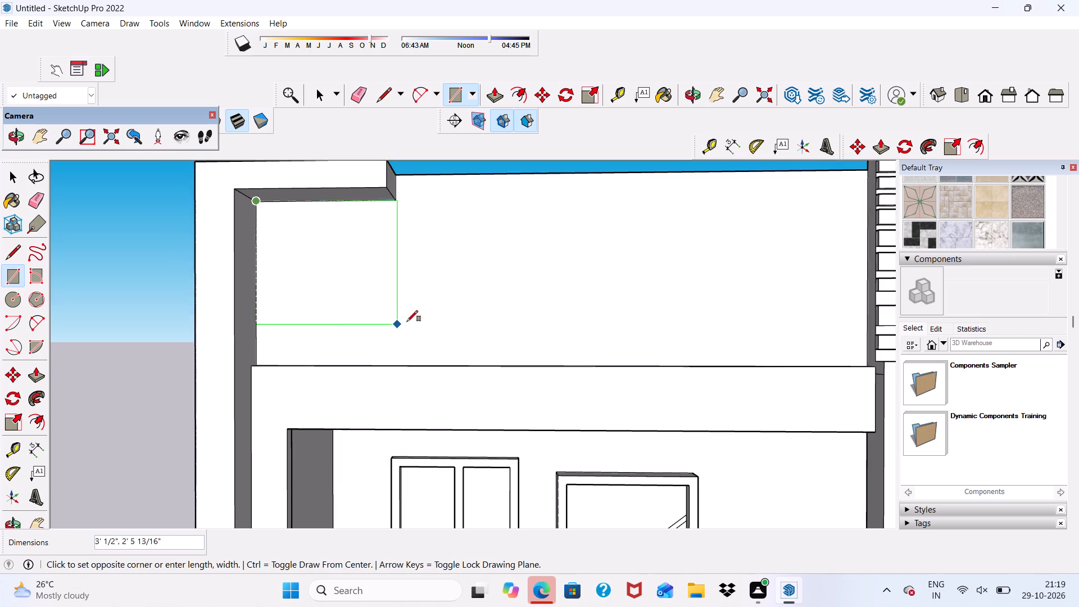
pyautogui.scroll(-2, 407, 321)
pyautogui.scroll(6, 416, 328)
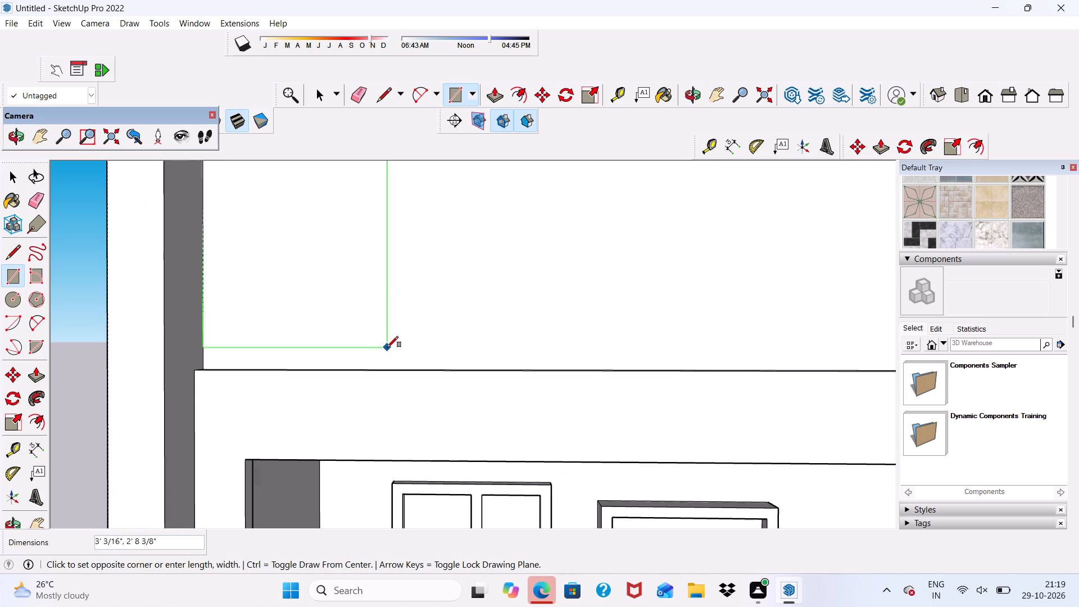
pyautogui.moveTo(387, 347); pyautogui.dragTo(369, 404, button='middle')
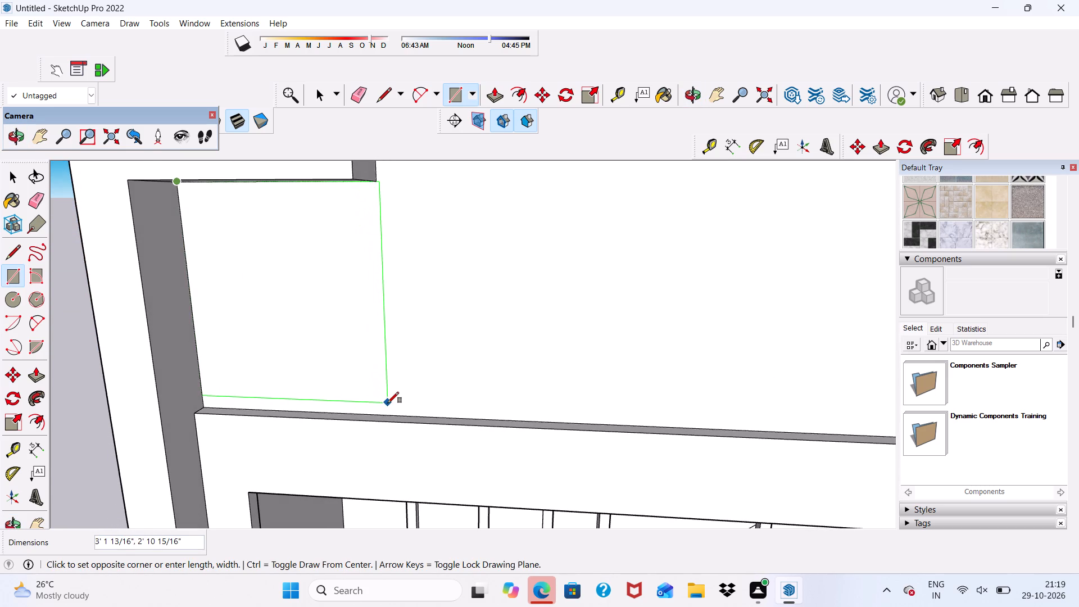
pyautogui.scroll(5, 388, 403)
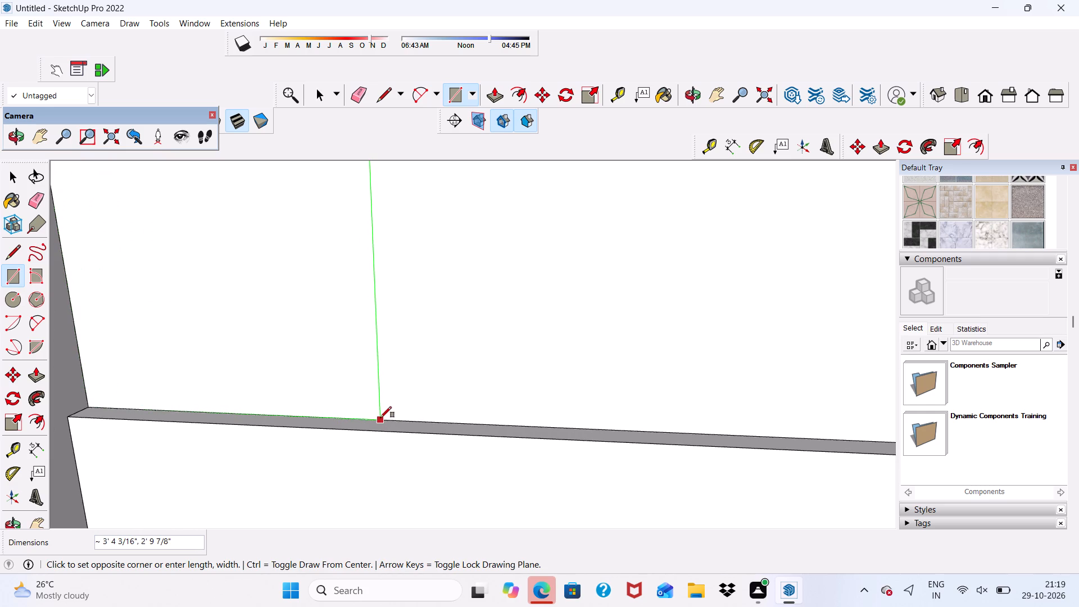
pyautogui.click(380, 418)
# Push/Pull the new rectangular panel beside the tall end post outward about 1 9/16".
pyautogui.scroll(-3, 373, 396)
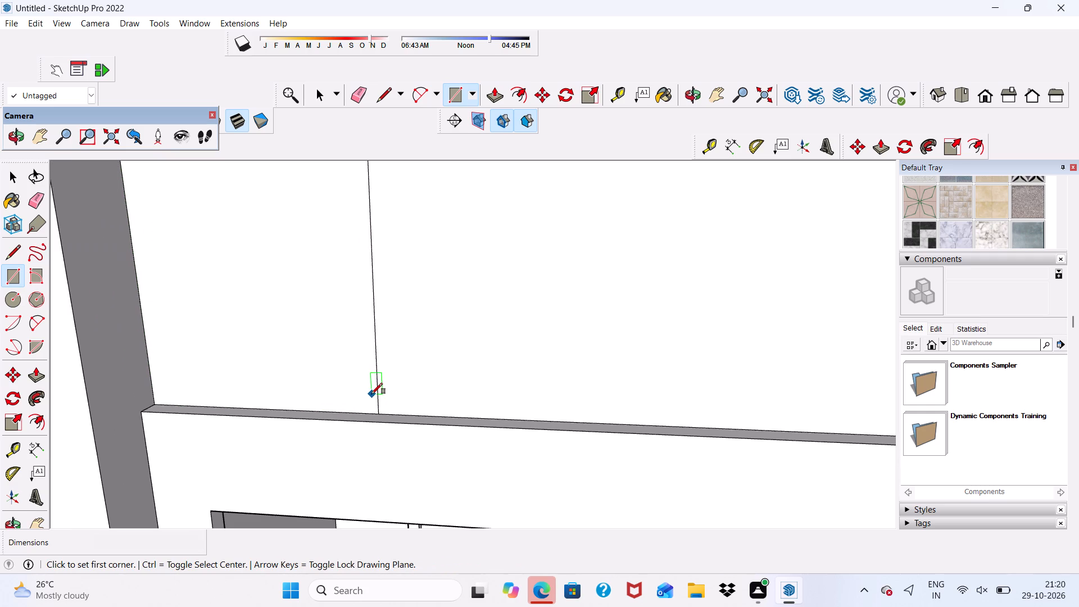
pyautogui.scroll(-5, 315, 338)
pyautogui.click(495, 94)
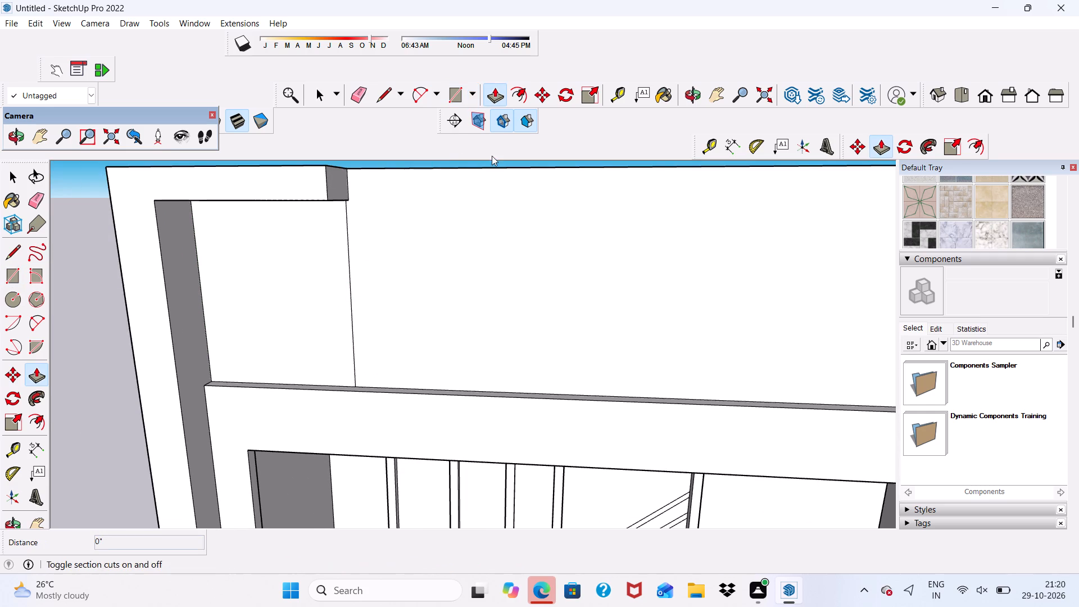
pyautogui.scroll(1, 313, 333)
pyautogui.click(311, 330)
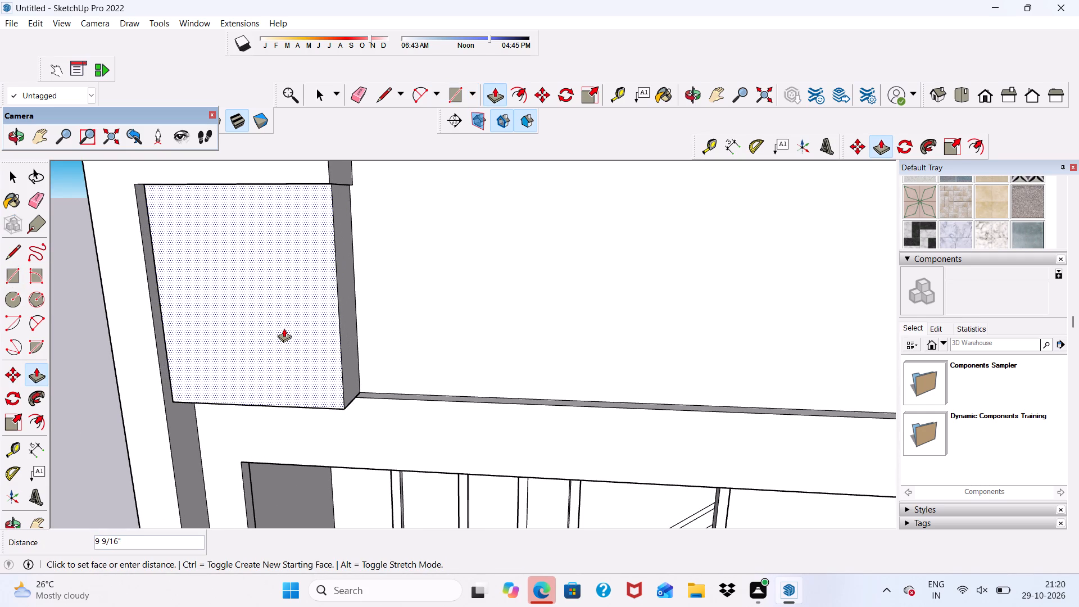
pyautogui.scroll(4, 284, 328)
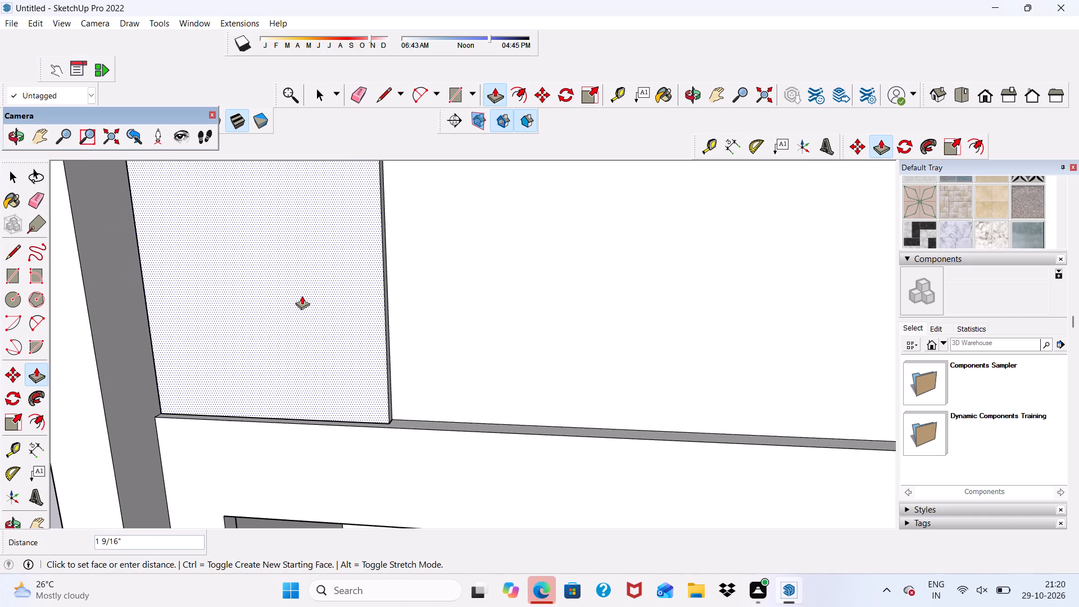
pyautogui.click(302, 296)
# Draw a rectangle about 9' 4 5/8" by 3' 10 3/8" over the parapet face between the raised panel and the striped tower.
pyautogui.scroll(-5, 301, 300)
pyautogui.moveTo(288, 328); pyautogui.dragTo(307, 270, button='middle')
pyautogui.scroll(1, 307, 270)
pyautogui.scroll(-6, 288, 285)
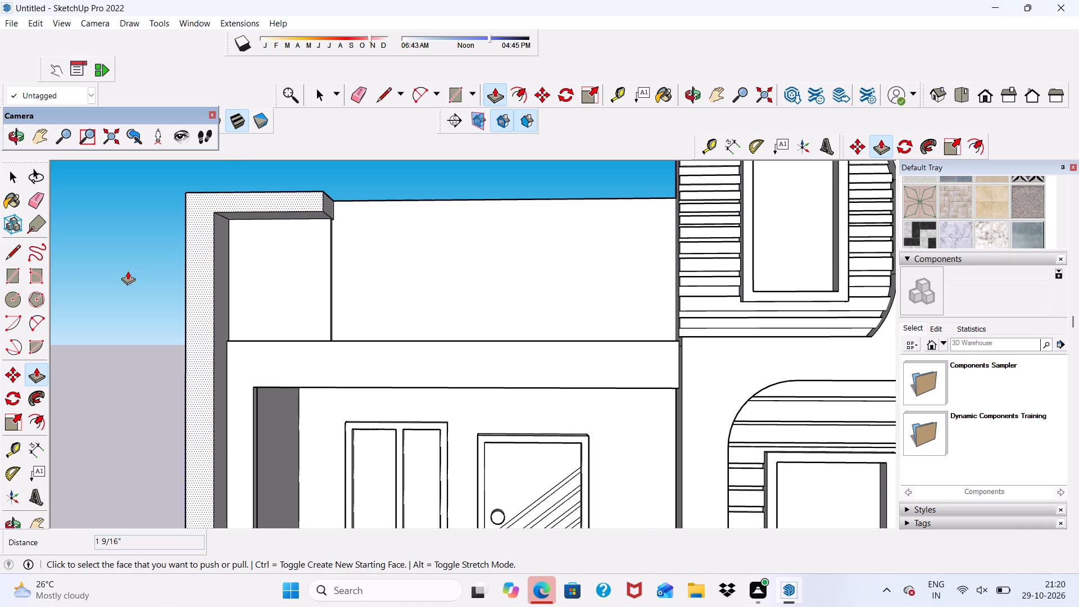
pyautogui.scroll(1, 139, 270)
pyautogui.click(454, 90)
pyautogui.scroll(-1, 341, 385)
pyautogui.moveTo(341, 385); pyautogui.dragTo(295, 477, button='middle')
pyautogui.scroll(17, 375, 376)
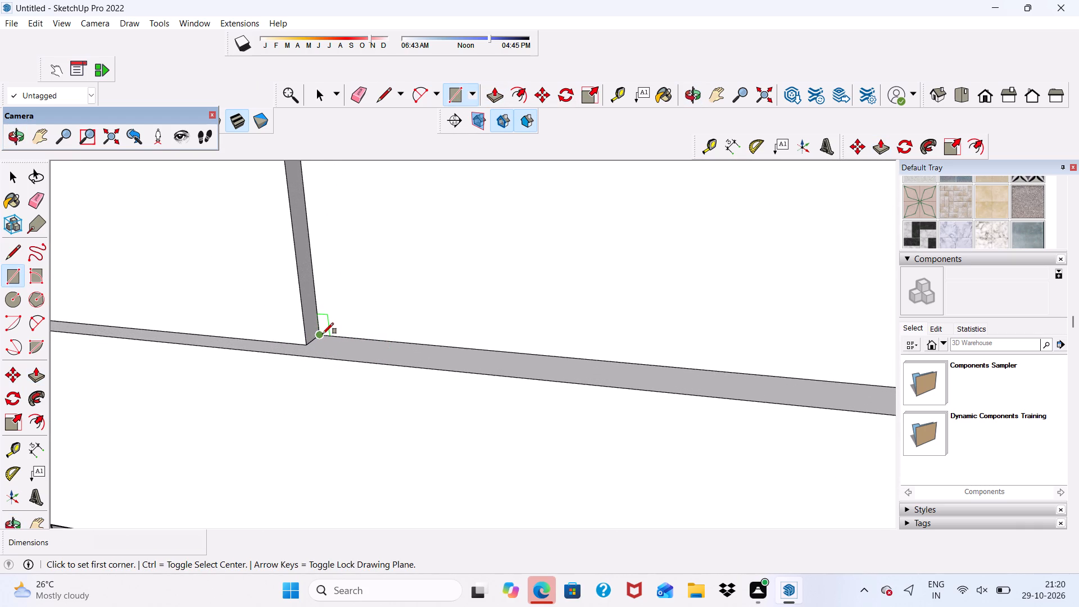
pyautogui.click(323, 334)
pyautogui.scroll(-5, 334, 351)
pyautogui.scroll(-6, 386, 253)
pyautogui.scroll(-6, 498, 260)
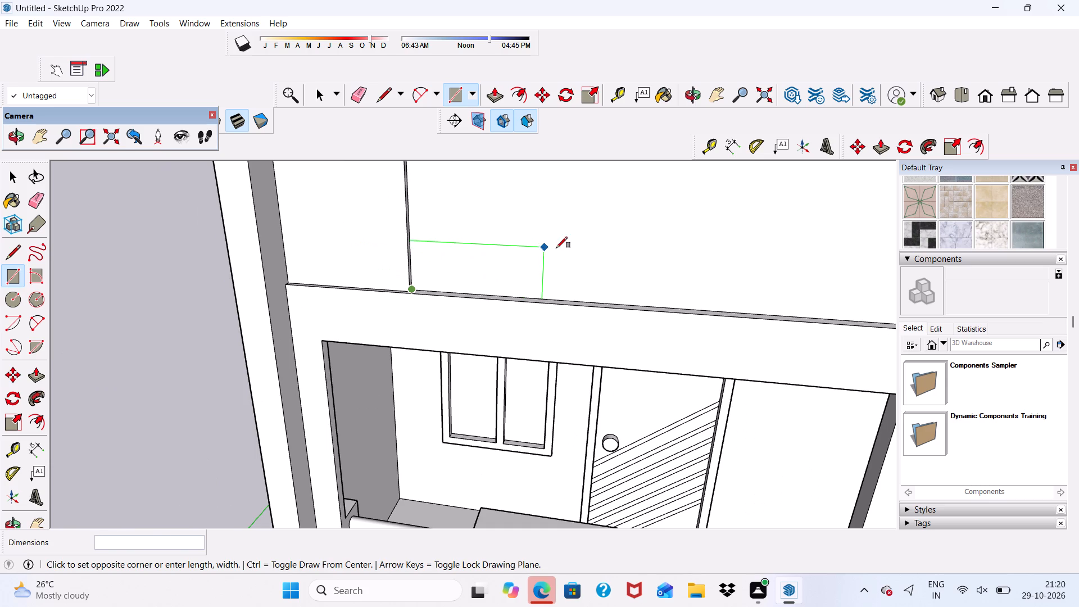
pyautogui.scroll(3, 526, 240)
pyautogui.scroll(-11, 419, 279)
pyautogui.scroll(7, 673, 203)
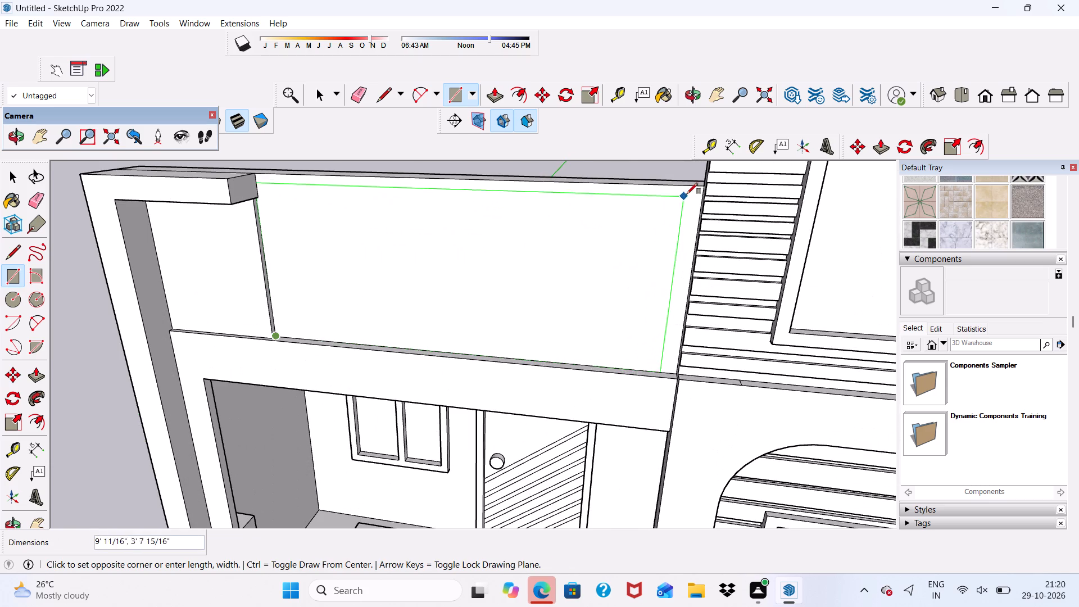
pyautogui.scroll(1, 696, 190)
pyautogui.click(699, 189)
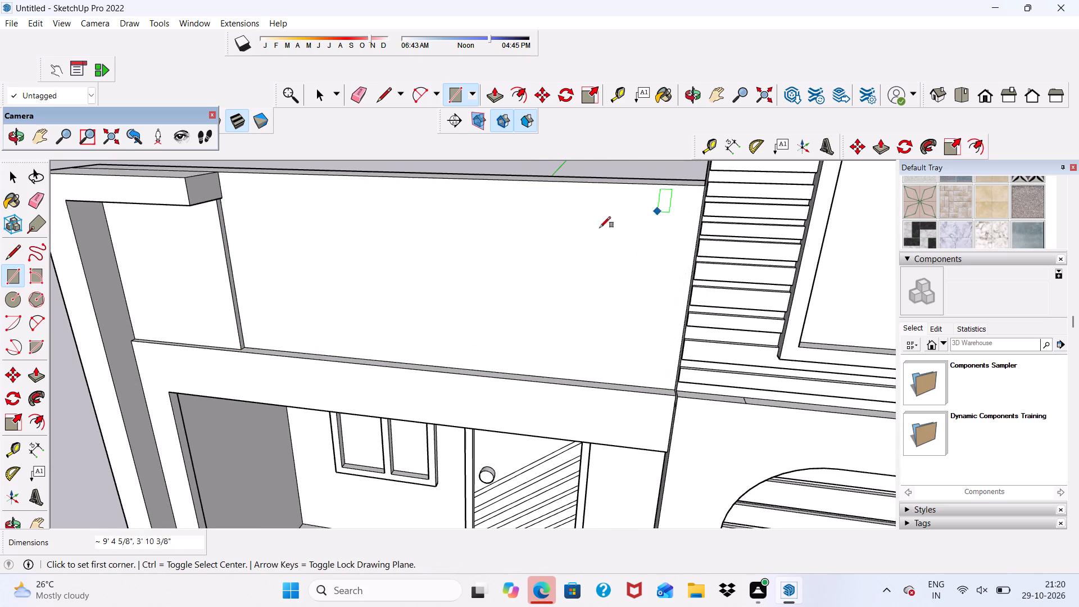
# Push the parapet face between the raised panel and the striped tower back 9" to cut that section away.
pyautogui.click(505, 93)
pyautogui.moveTo(406, 293); pyautogui.dragTo(422, 270)
pyautogui.scroll(-3, 364, 296)
pyautogui.moveTo(345, 320); pyautogui.dragTo(321, 259, button='middle')
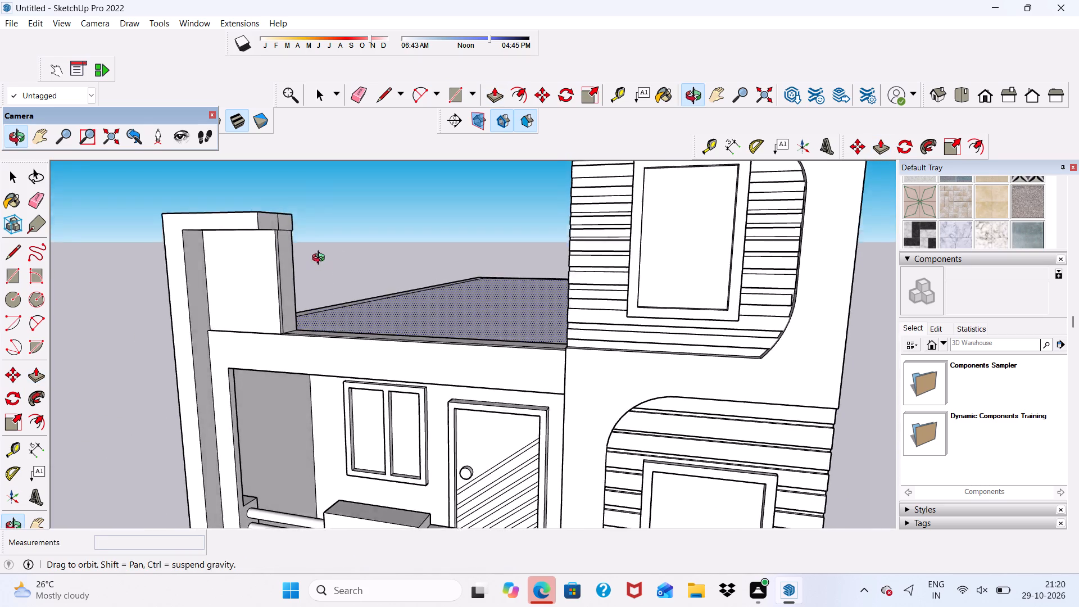
pyautogui.moveTo(321, 259); pyautogui.dragTo(288, 227, button='middle')
pyautogui.scroll(5, 288, 227)
pyautogui.scroll(6, 337, 230)
pyautogui.scroll(-5, 291, 260)
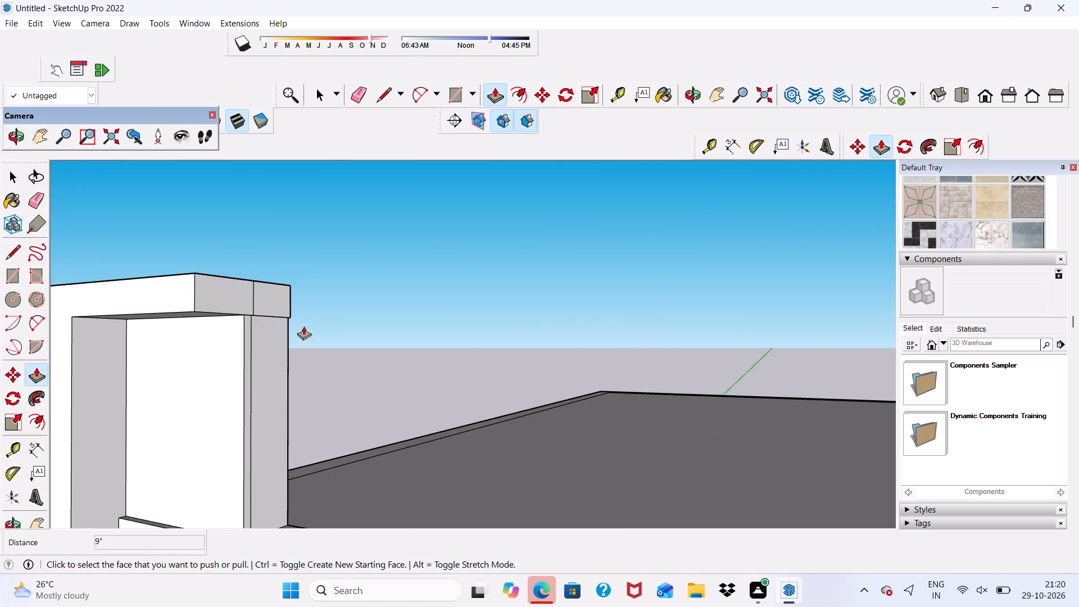
# Push/Pull the tower-side end face below the top band and the narrow strip beside it outward about 9/16", flush with the band.
pyautogui.moveTo(225, 341); pyautogui.dragTo(181, 274, button='middle')
pyautogui.scroll(6, 271, 307)
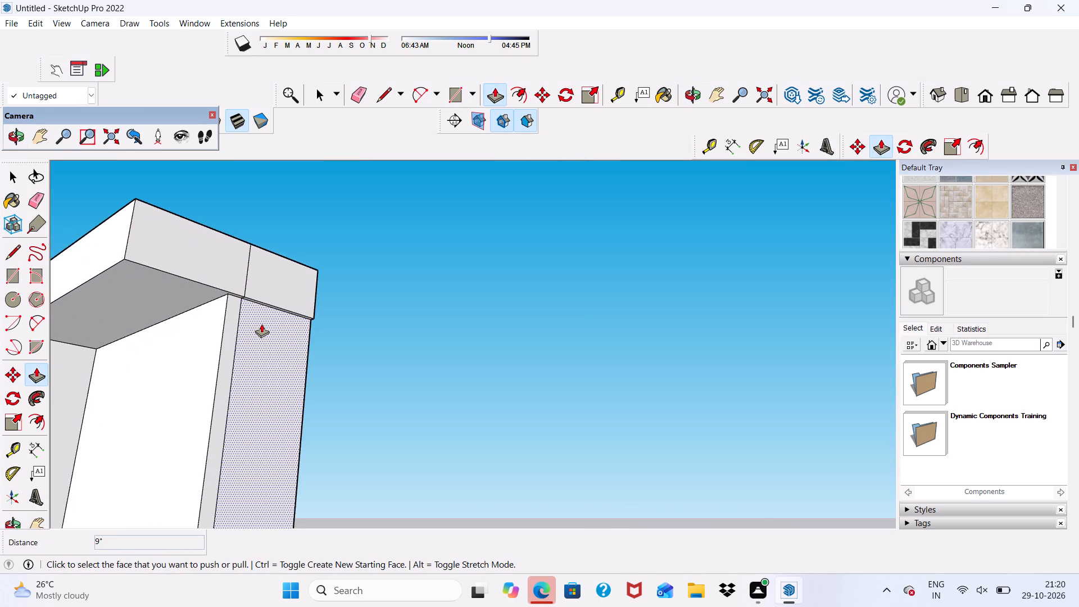
pyautogui.click(261, 324)
pyautogui.click(235, 278)
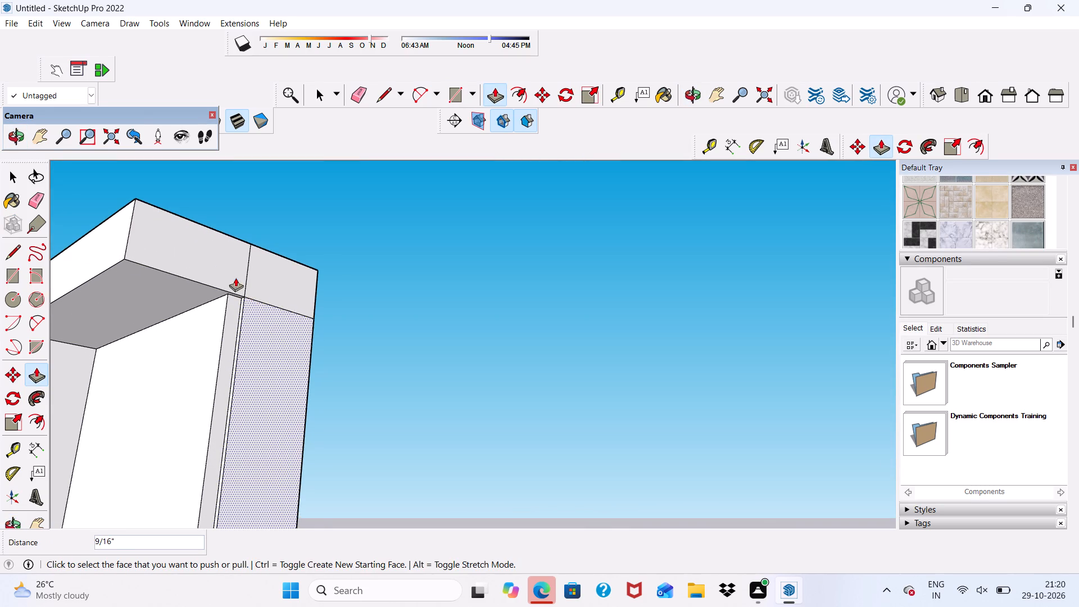
pyautogui.scroll(3, 232, 333)
pyautogui.scroll(-1, 233, 330)
pyautogui.moveTo(233, 330); pyautogui.dragTo(250, 384, button='middle')
pyautogui.scroll(5, 238, 354)
pyautogui.click(234, 337)
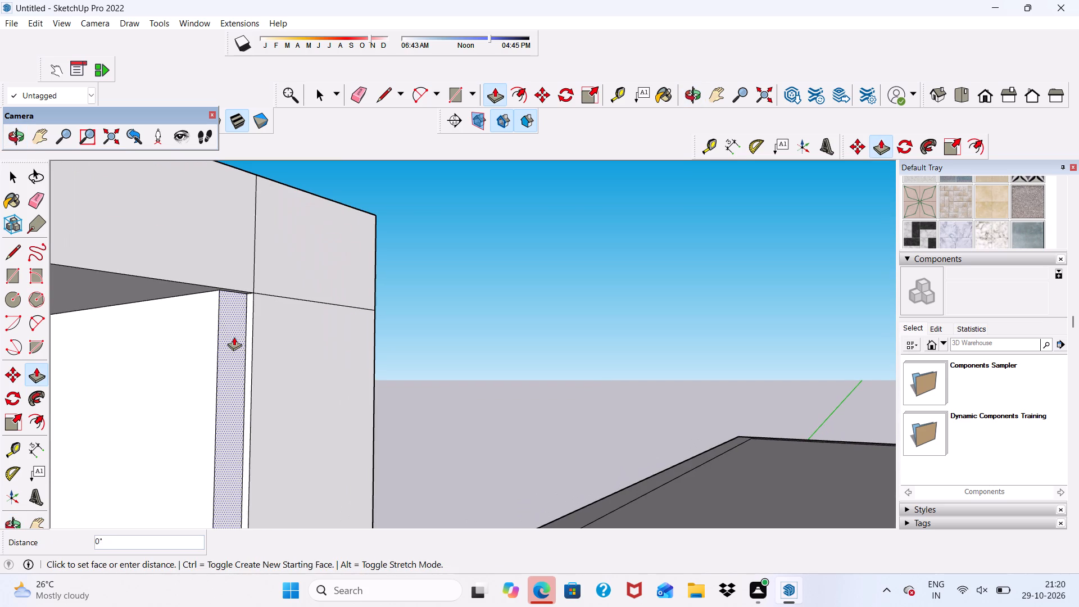
pyautogui.click(268, 306)
pyautogui.scroll(-5, 242, 311)
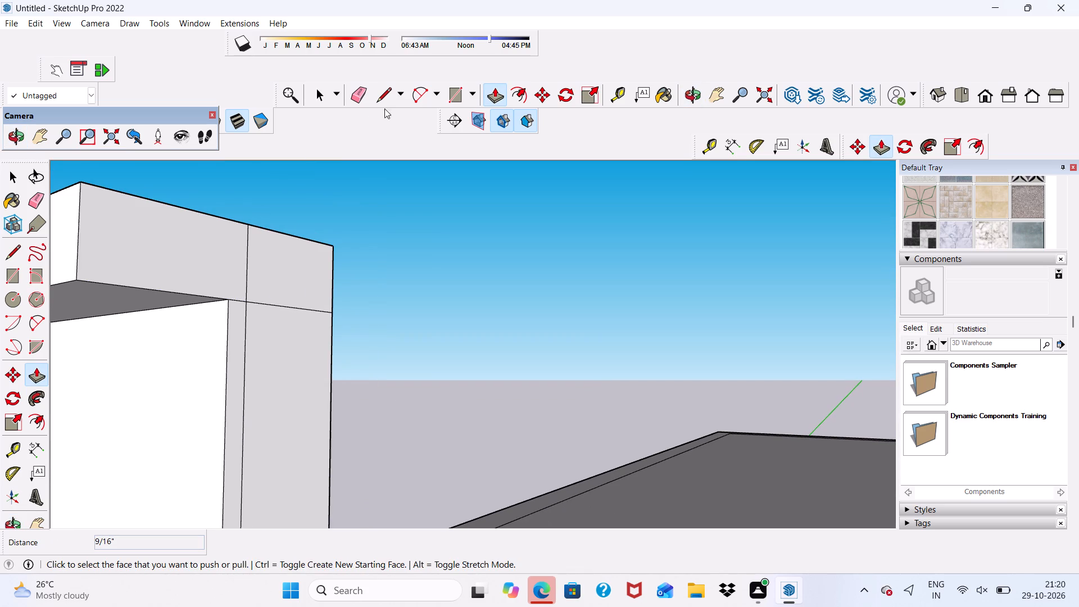
# Erase the vertical dividing line on the tower-side end face of the top band.
pyautogui.click(357, 93)
pyautogui.moveTo(248, 253); pyautogui.dragTo(254, 261)
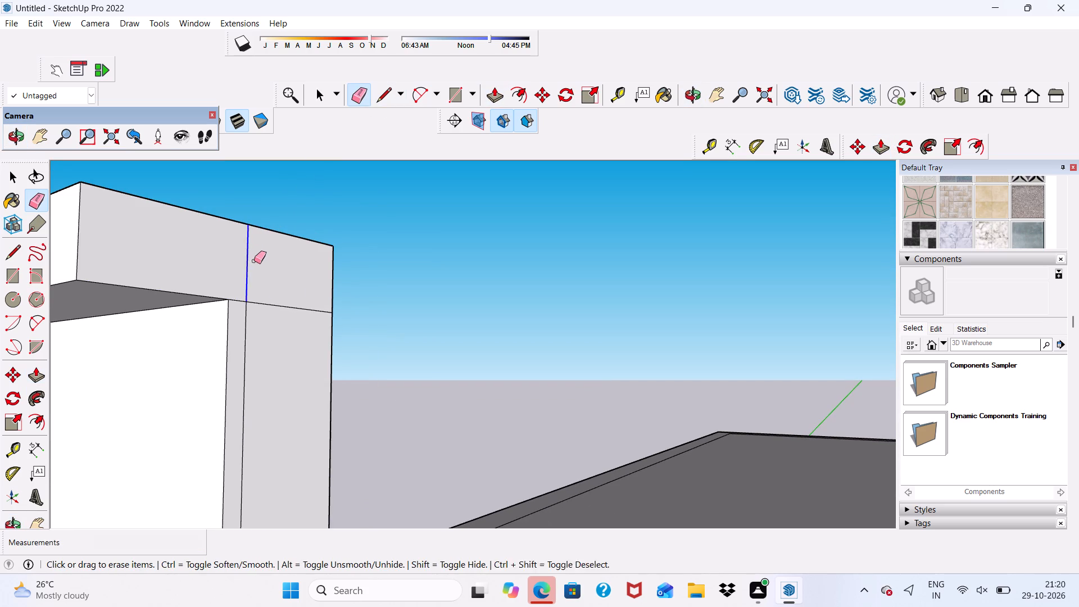
pyautogui.scroll(-5, 256, 258)
pyautogui.moveTo(288, 305); pyautogui.dragTo(301, 334, button='middle')
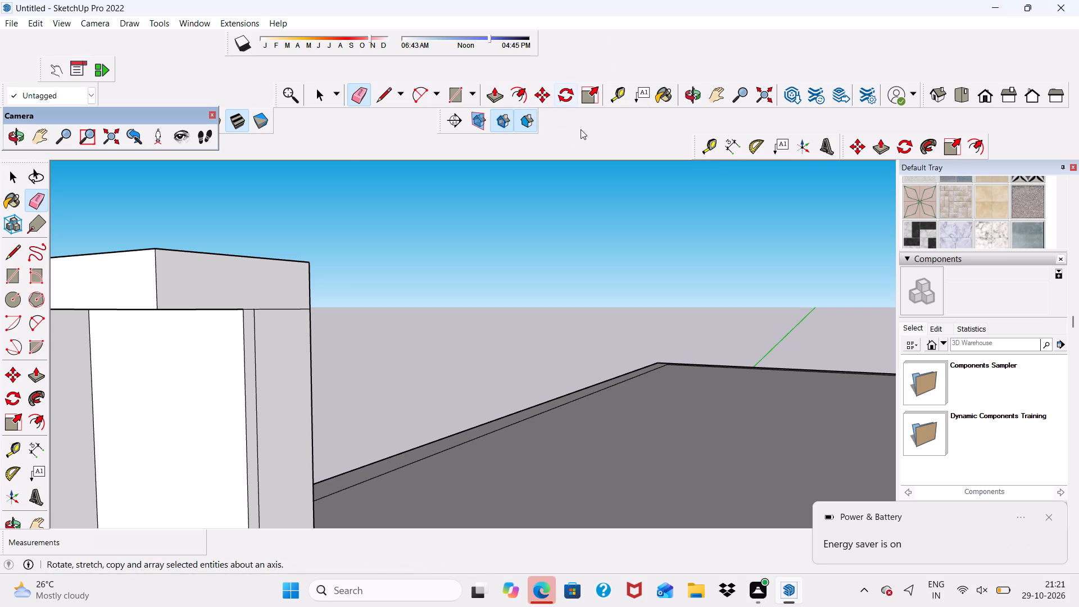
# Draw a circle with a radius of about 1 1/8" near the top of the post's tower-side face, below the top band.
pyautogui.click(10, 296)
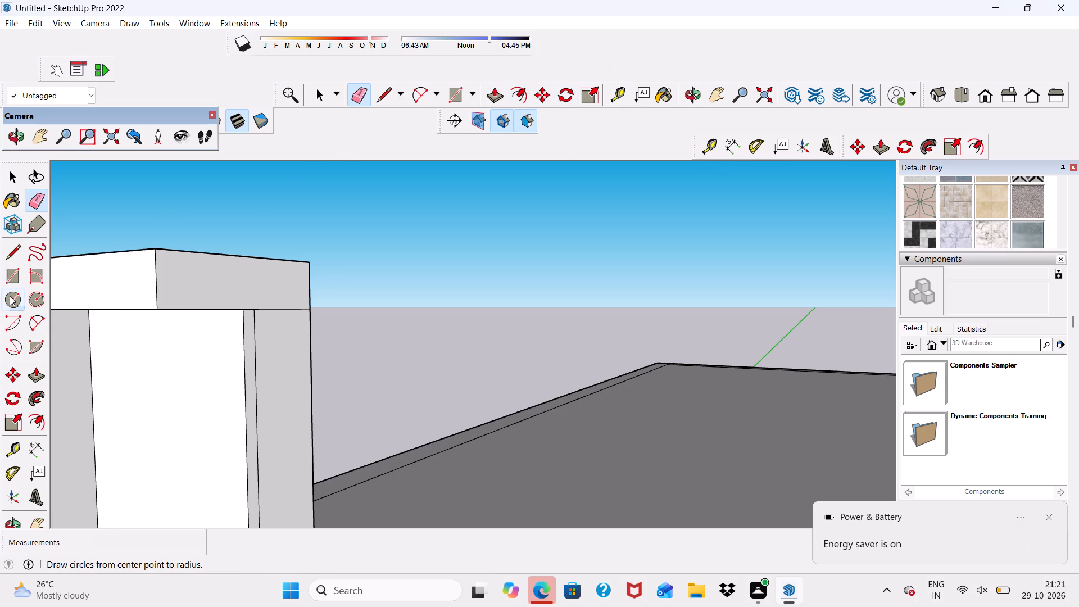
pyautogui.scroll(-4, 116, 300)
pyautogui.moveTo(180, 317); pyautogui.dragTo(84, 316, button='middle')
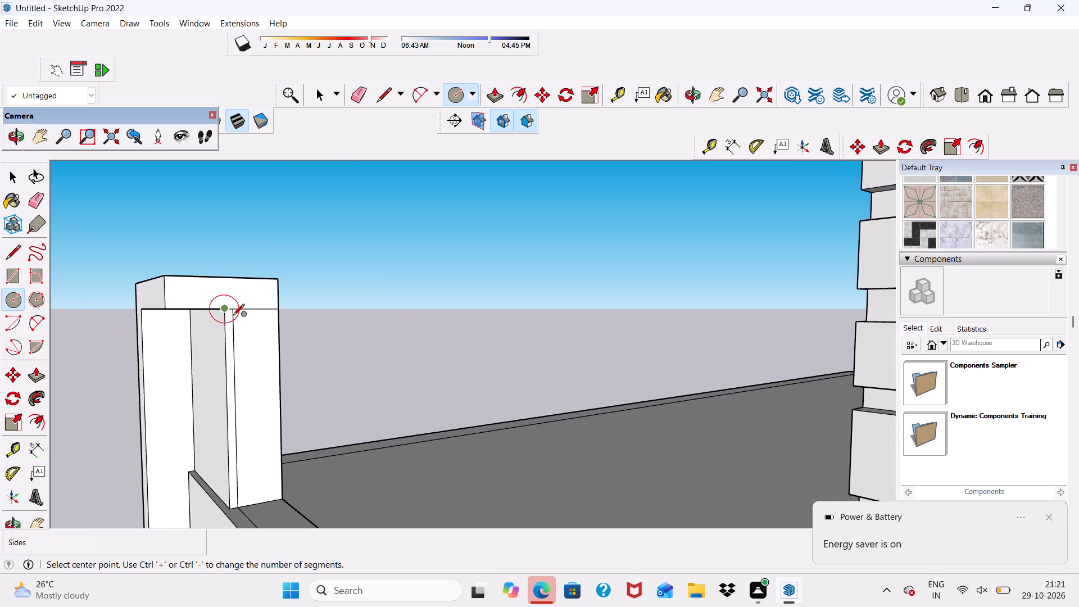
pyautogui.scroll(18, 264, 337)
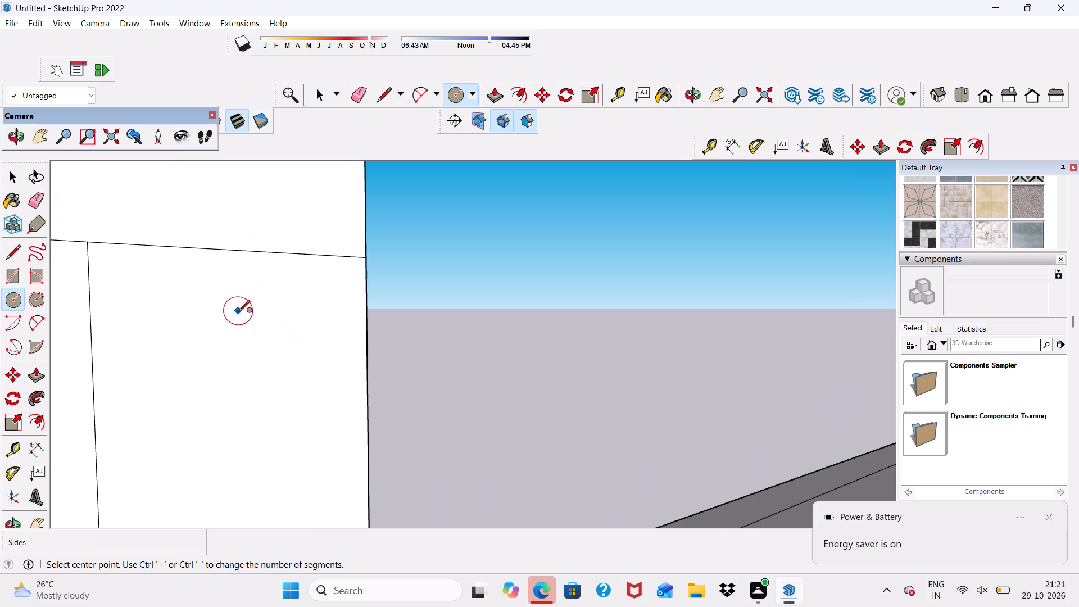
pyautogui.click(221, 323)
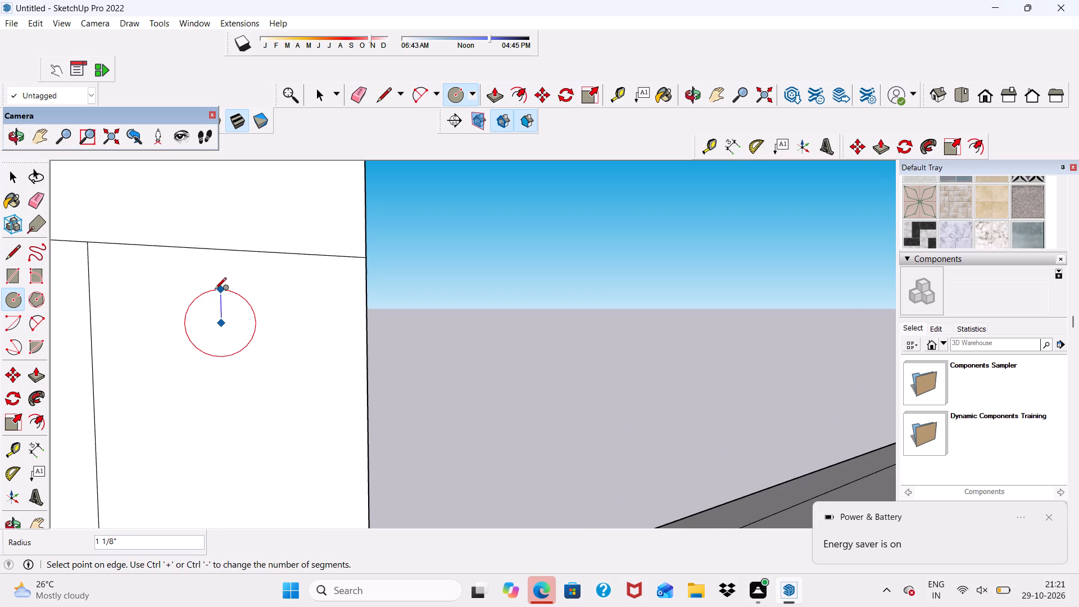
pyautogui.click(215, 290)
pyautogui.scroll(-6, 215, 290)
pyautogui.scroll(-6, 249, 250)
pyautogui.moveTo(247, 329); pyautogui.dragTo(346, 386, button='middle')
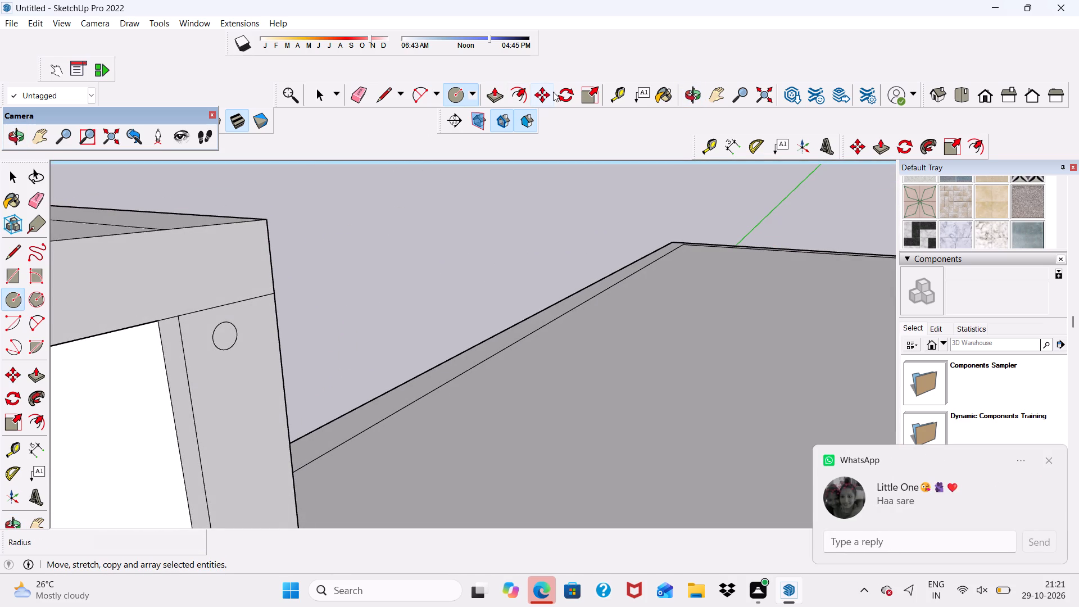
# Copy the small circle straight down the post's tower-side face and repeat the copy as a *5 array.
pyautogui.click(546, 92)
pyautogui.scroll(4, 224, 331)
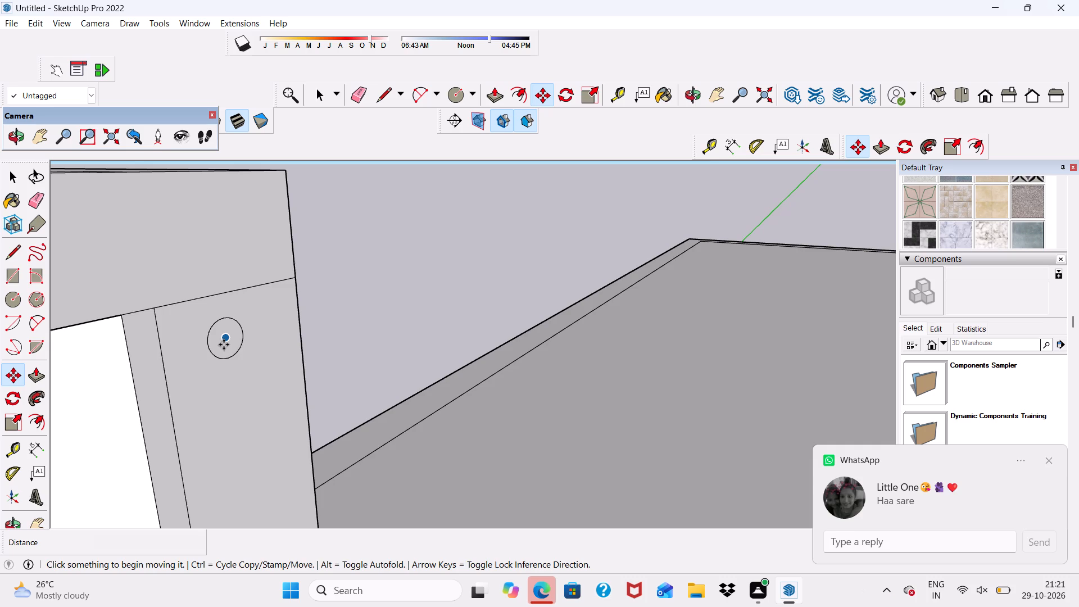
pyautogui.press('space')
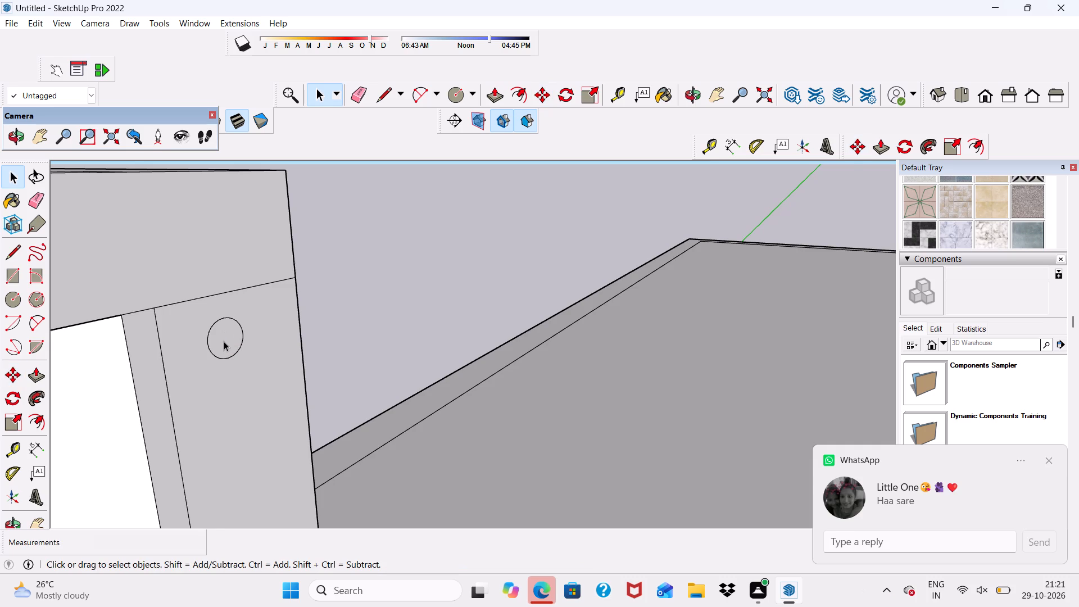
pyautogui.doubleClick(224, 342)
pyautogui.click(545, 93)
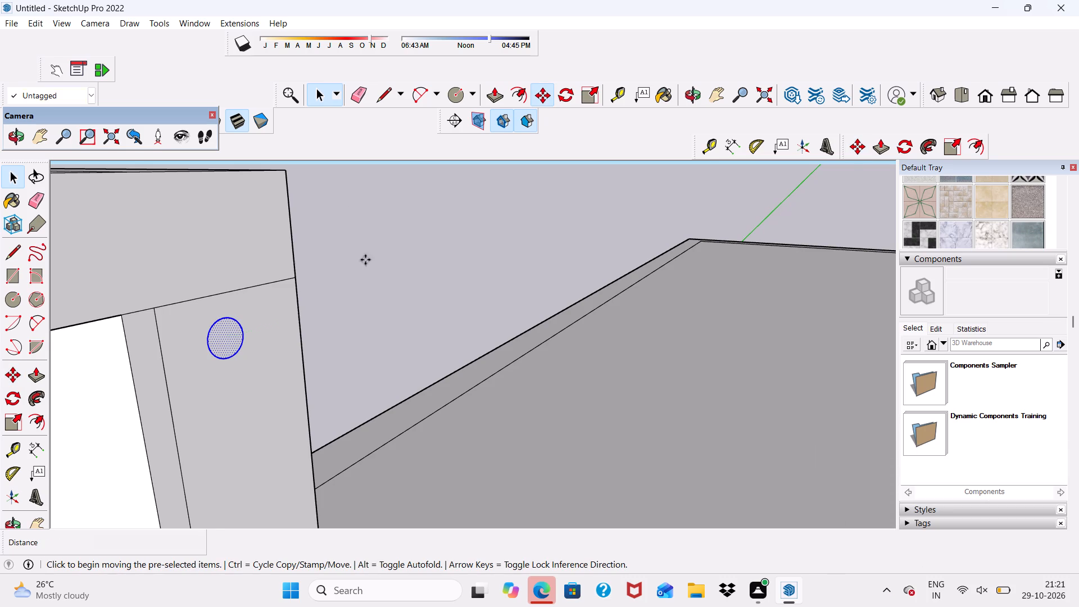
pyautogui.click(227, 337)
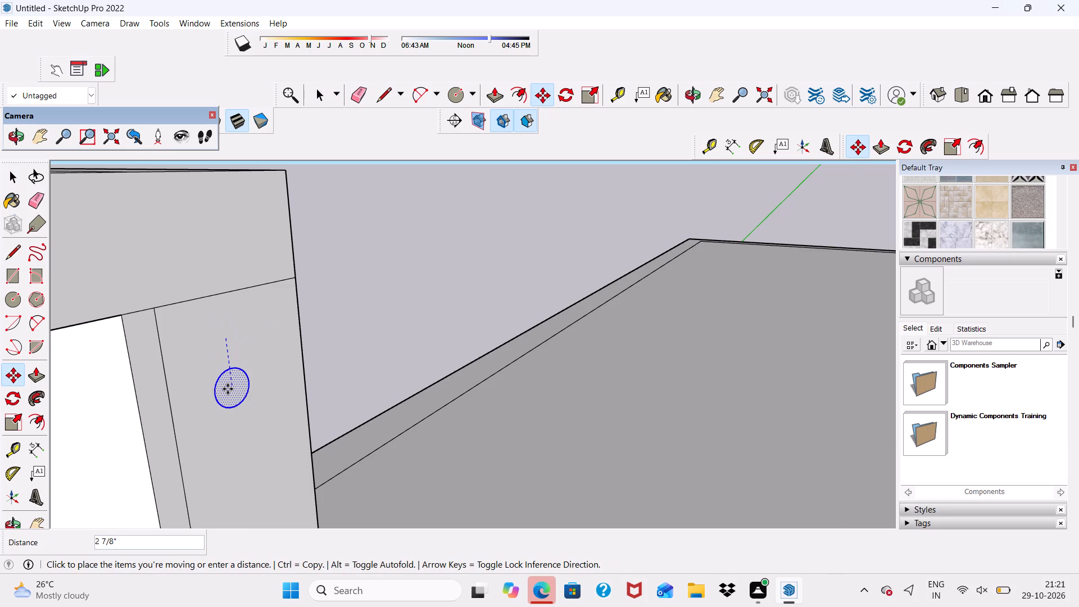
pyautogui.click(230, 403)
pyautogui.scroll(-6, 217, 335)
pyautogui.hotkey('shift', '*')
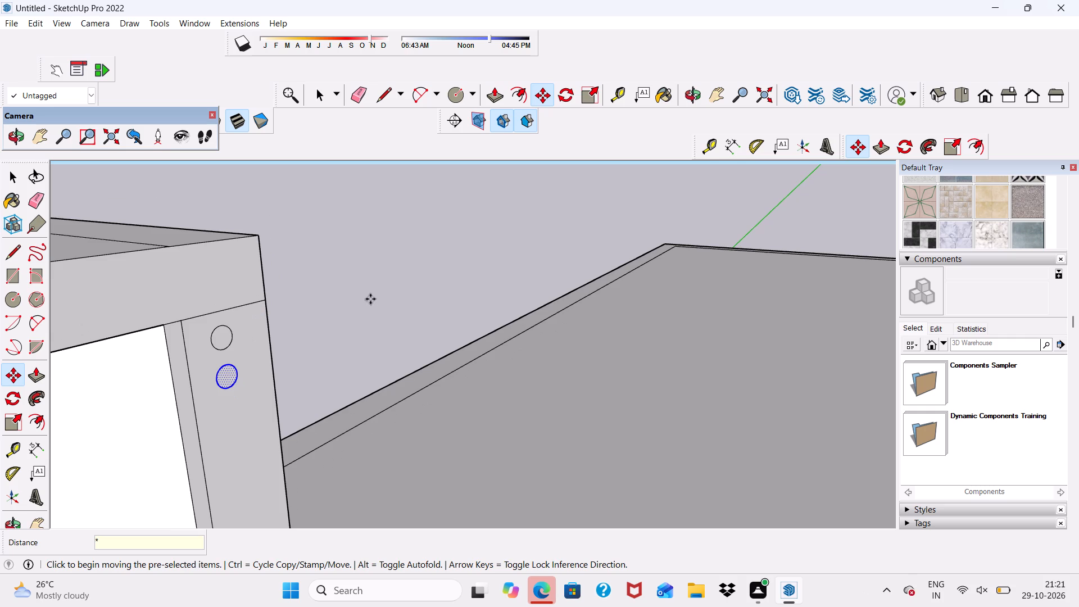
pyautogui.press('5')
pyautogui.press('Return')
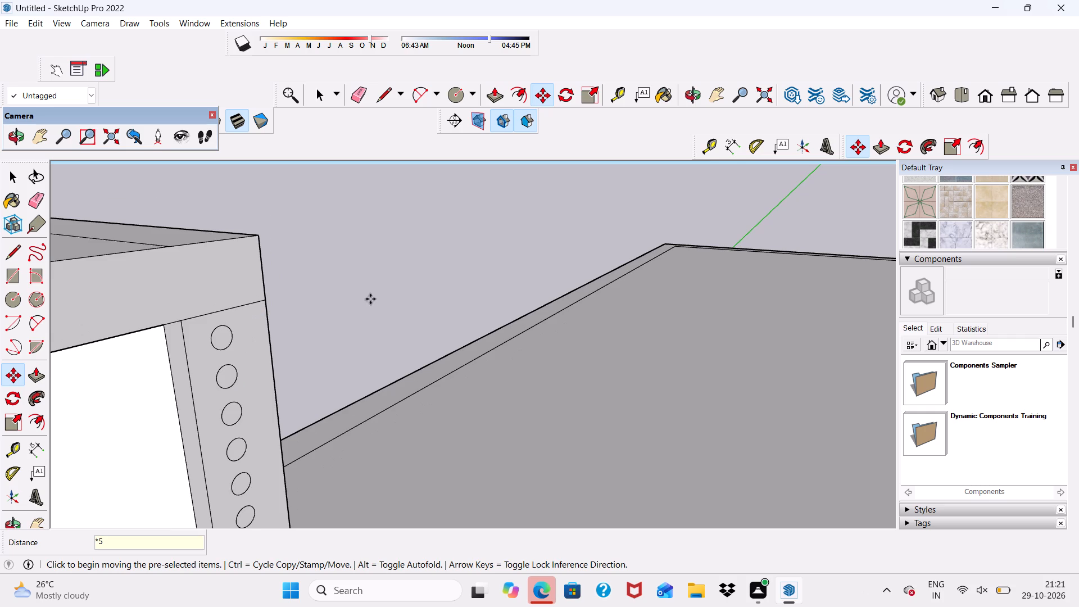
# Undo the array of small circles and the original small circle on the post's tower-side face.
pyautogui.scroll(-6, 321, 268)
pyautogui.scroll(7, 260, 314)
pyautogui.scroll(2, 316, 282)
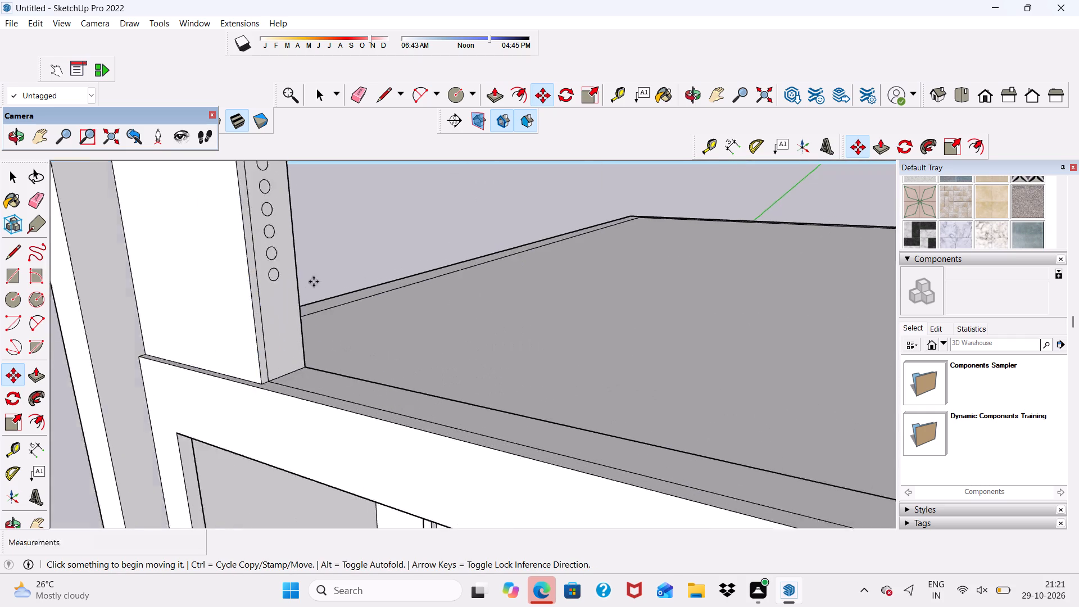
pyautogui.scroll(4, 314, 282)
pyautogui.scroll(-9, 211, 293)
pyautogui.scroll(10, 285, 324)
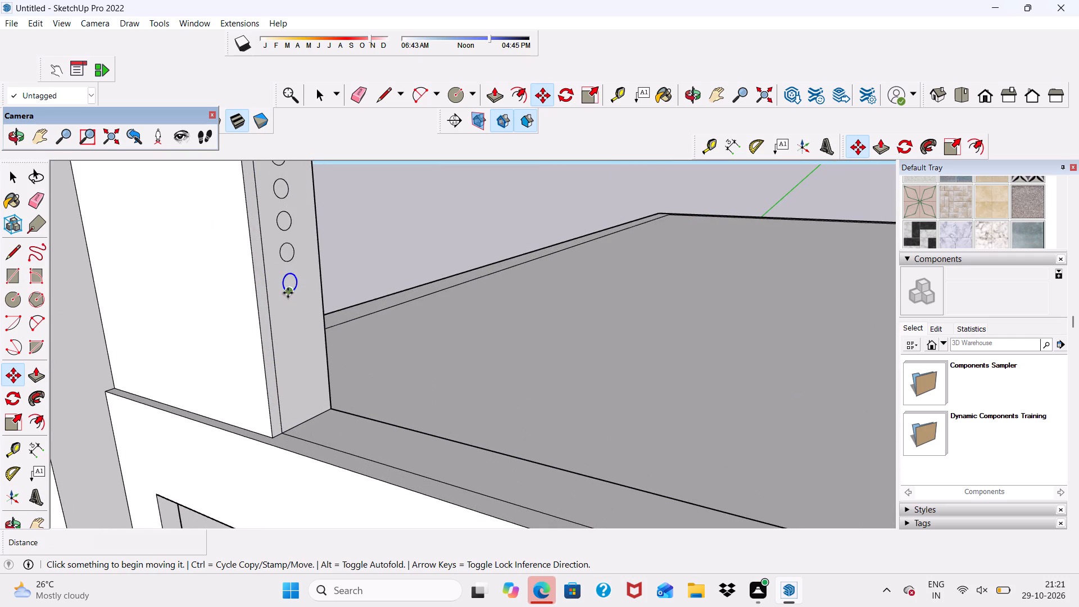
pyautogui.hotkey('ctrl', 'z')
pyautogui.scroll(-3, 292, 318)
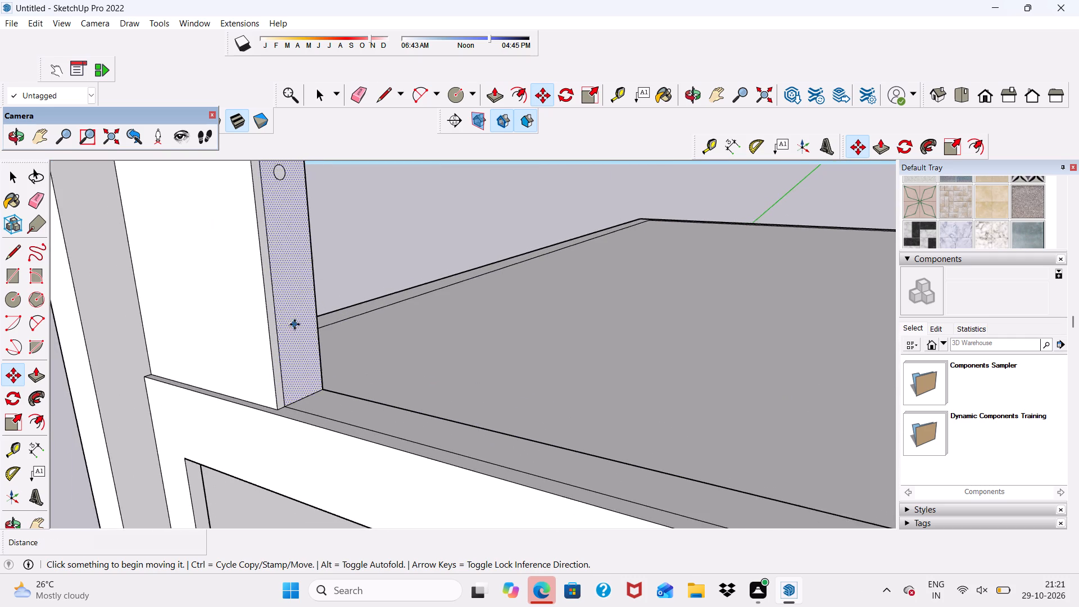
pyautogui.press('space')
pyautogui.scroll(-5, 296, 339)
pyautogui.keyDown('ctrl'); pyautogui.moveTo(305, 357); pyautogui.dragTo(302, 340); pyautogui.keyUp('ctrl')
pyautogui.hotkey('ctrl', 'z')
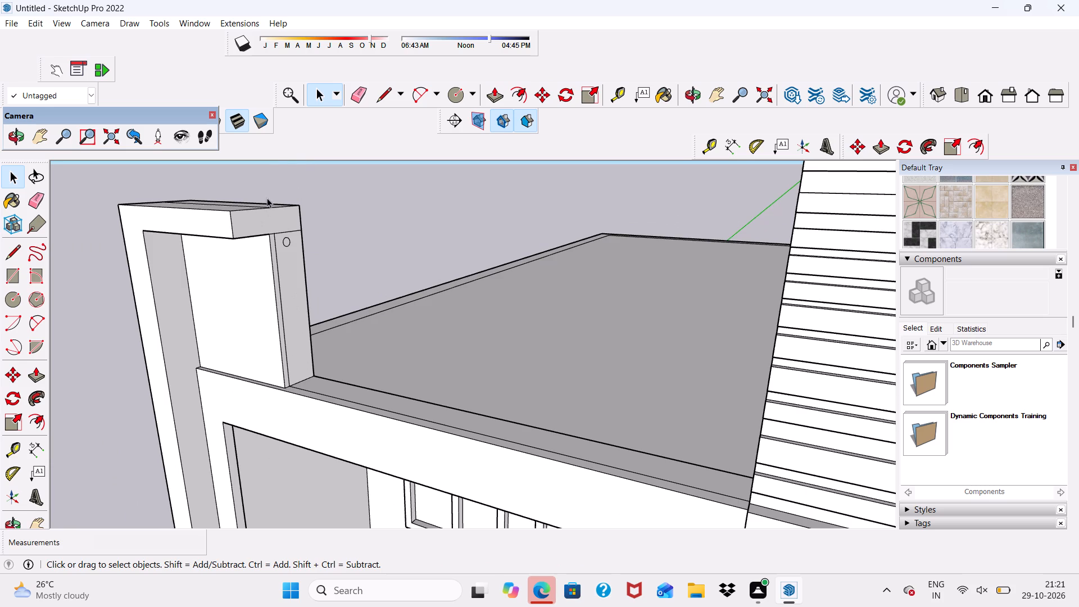
# Draw a circle with a radius of about 1 15/16" near the top of the post's tower-side face, just under the top band.
pyautogui.click(460, 93)
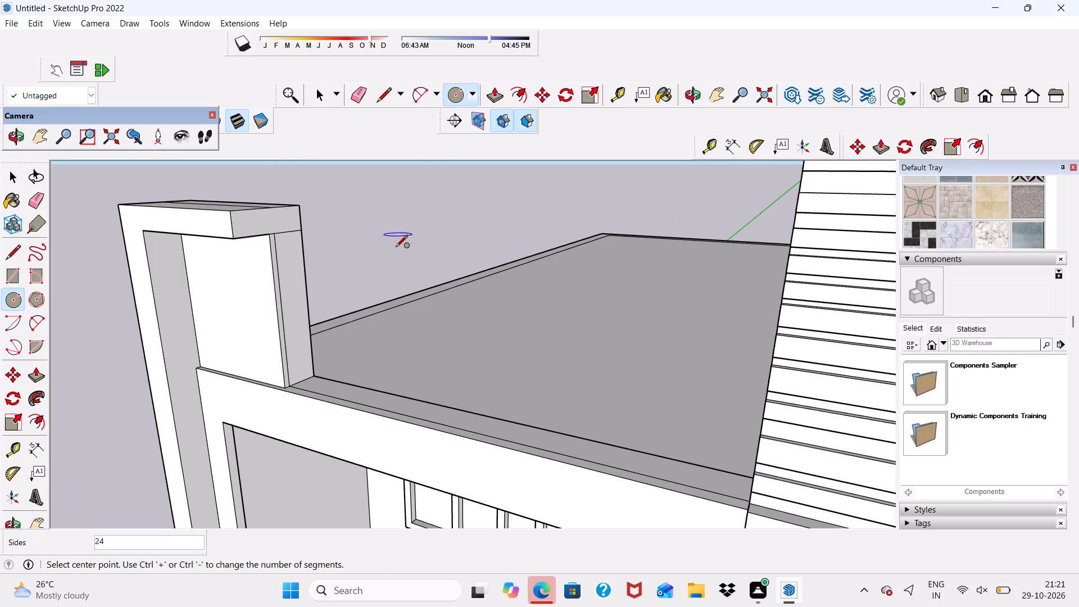
pyautogui.scroll(5, 396, 248)
pyautogui.scroll(-7, 392, 252)
pyautogui.moveTo(343, 321); pyautogui.dragTo(279, 276, button='middle')
pyautogui.scroll(6, 343, 324)
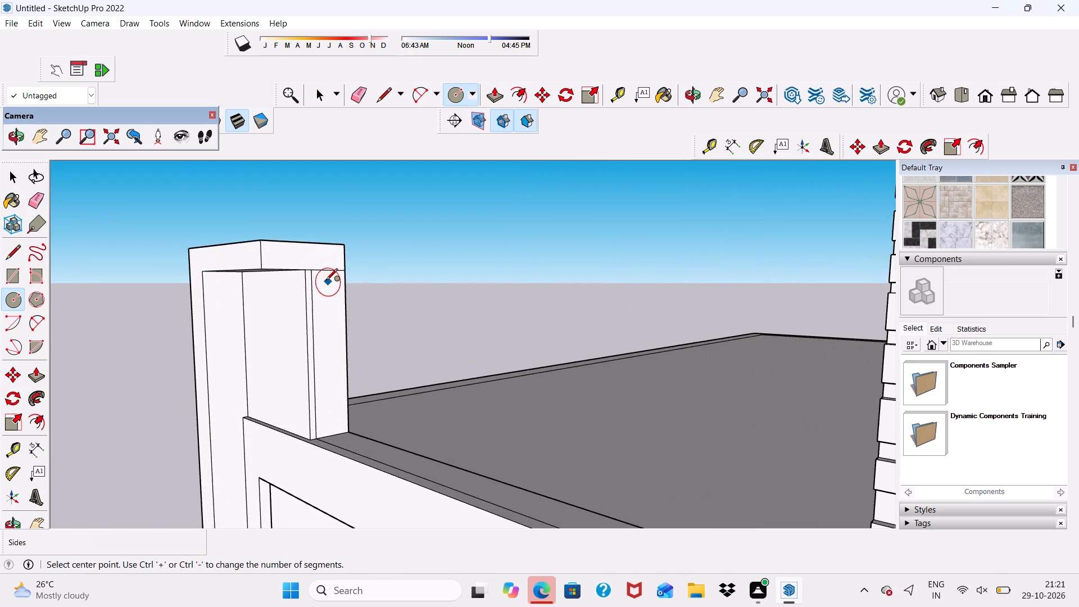
pyautogui.scroll(6, 326, 281)
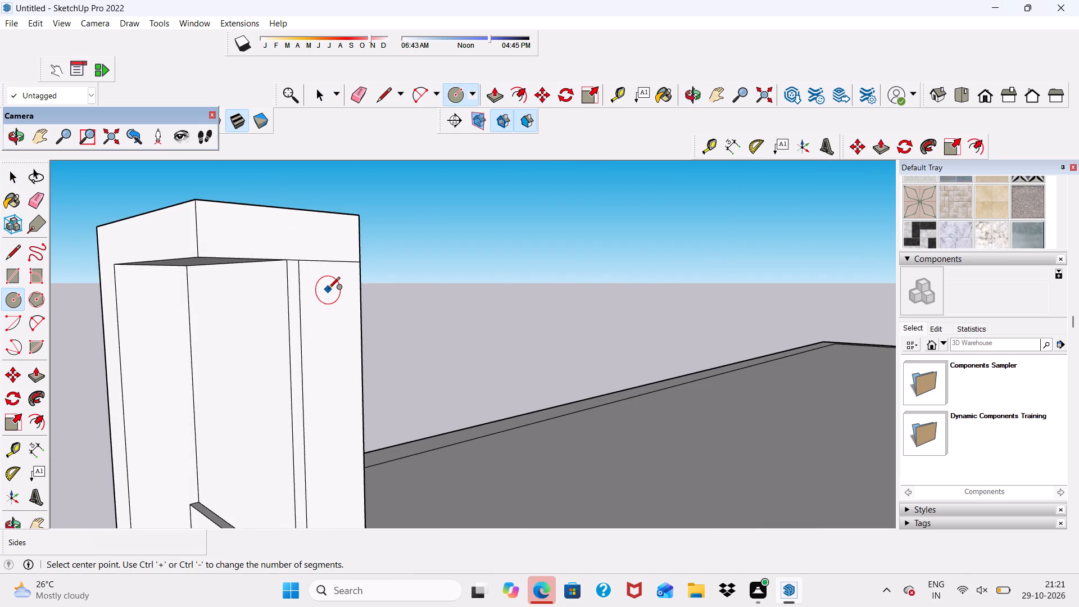
pyautogui.click(329, 285)
pyautogui.scroll(6, 329, 275)
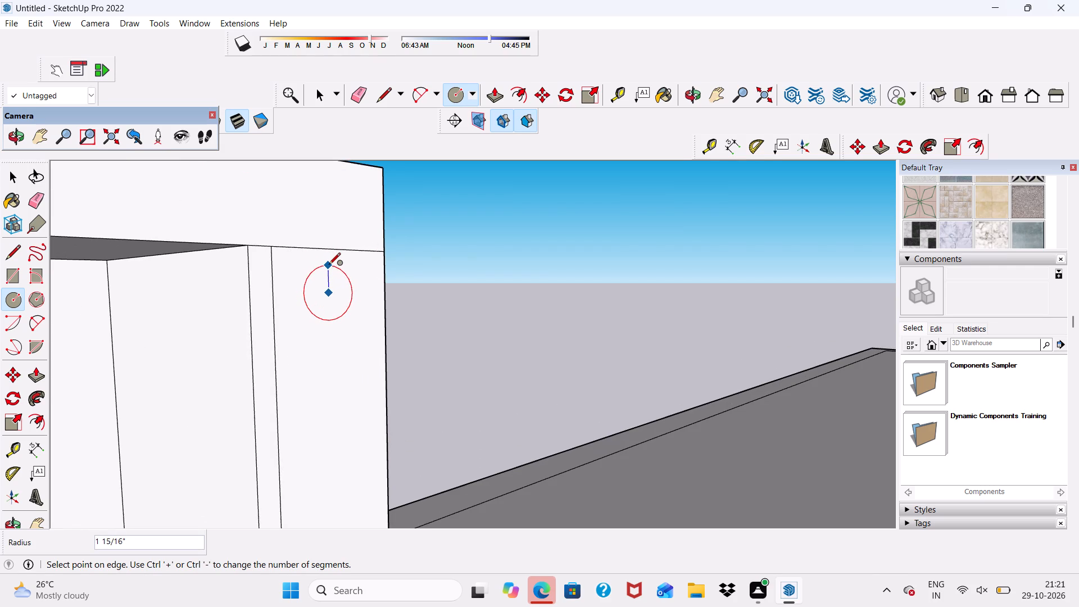
pyautogui.click(329, 265)
# Copy the circle about 4 15/16" down the post's tower-side face and repeat the copy as a *5 array.
pyautogui.press('space')
pyautogui.doubleClick(325, 300)
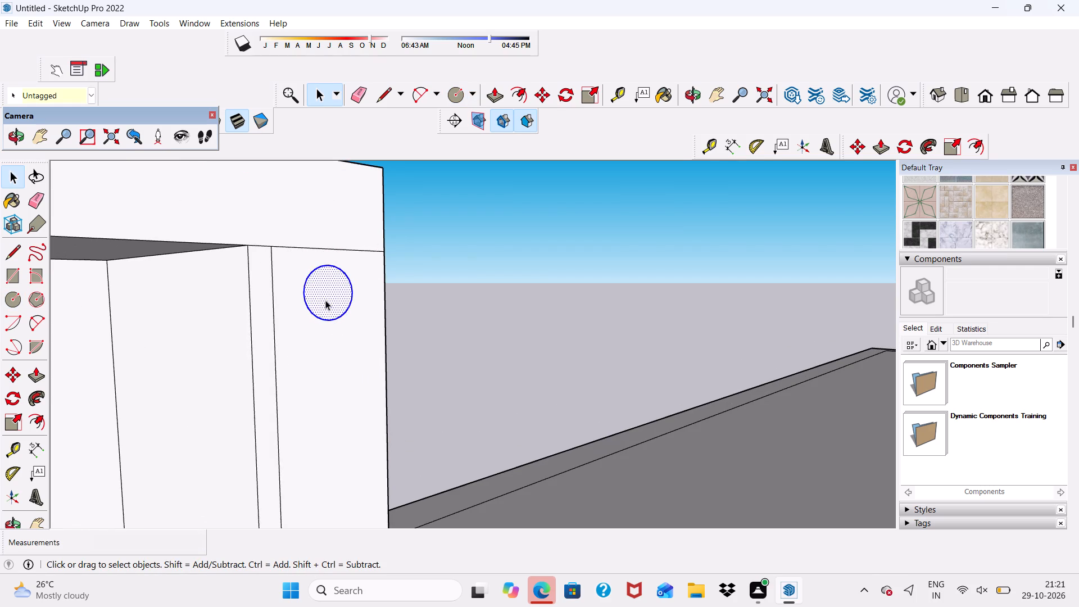
pyautogui.click(546, 97)
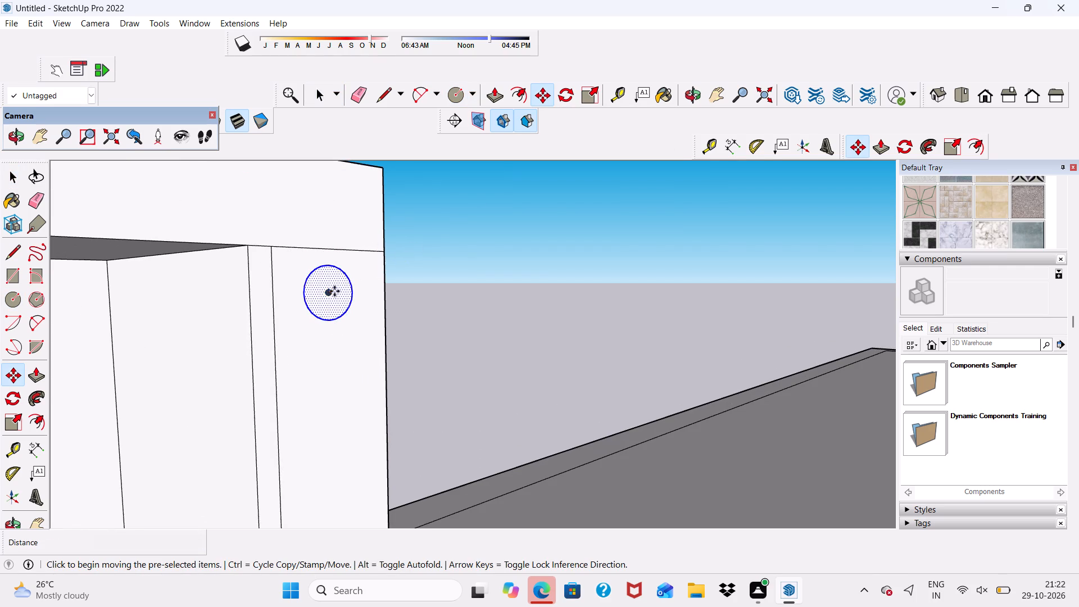
pyautogui.click(333, 292)
pyautogui.scroll(-3, 329, 311)
pyautogui.scroll(3, 338, 360)
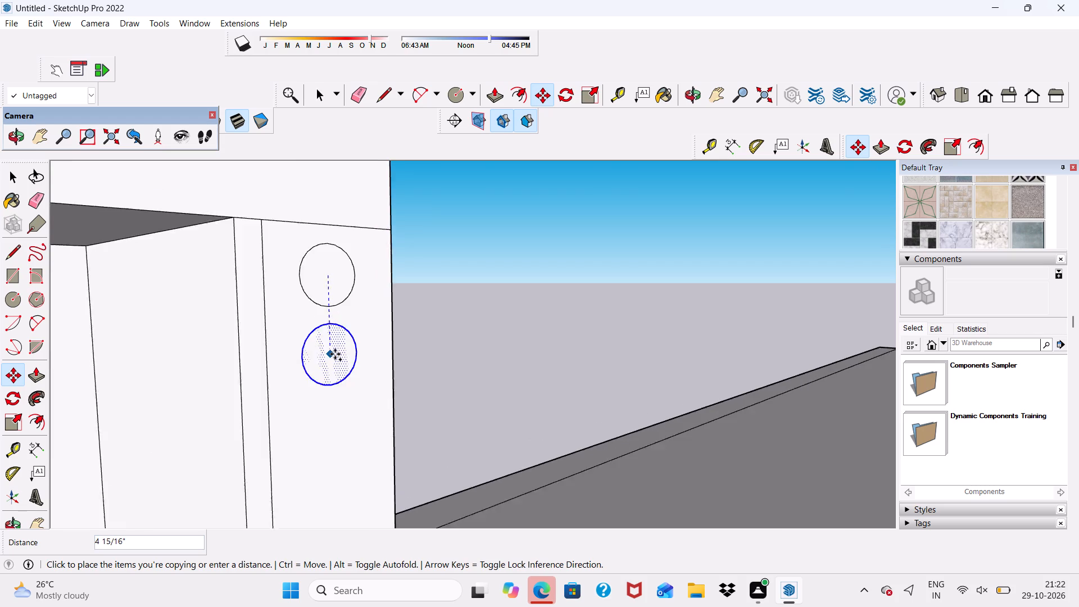
pyautogui.scroll(2, 335, 354)
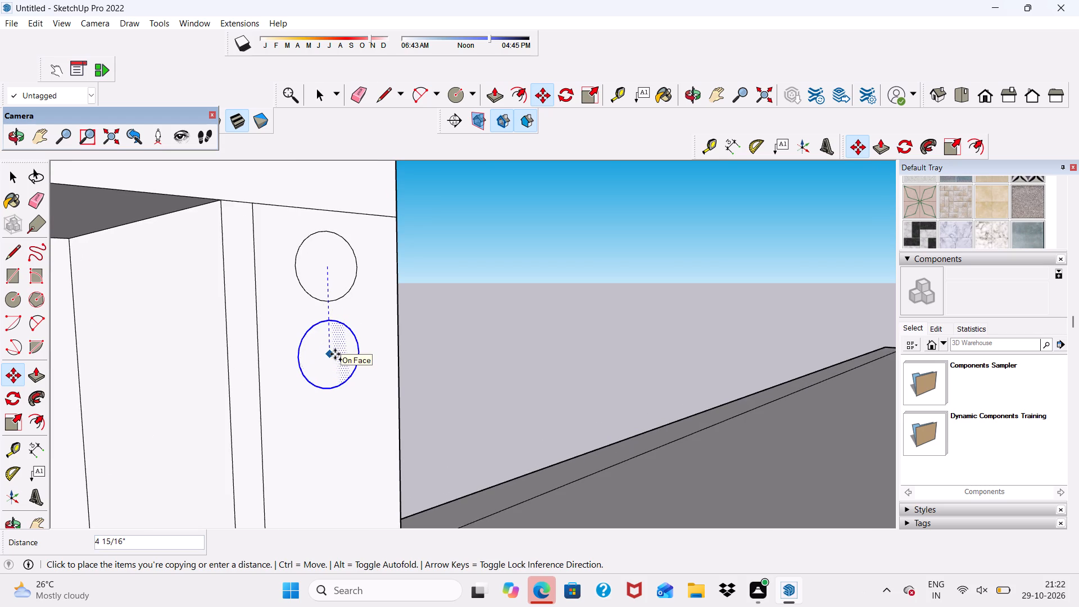
pyautogui.click(335, 354)
pyautogui.hotkey('shift', '*')
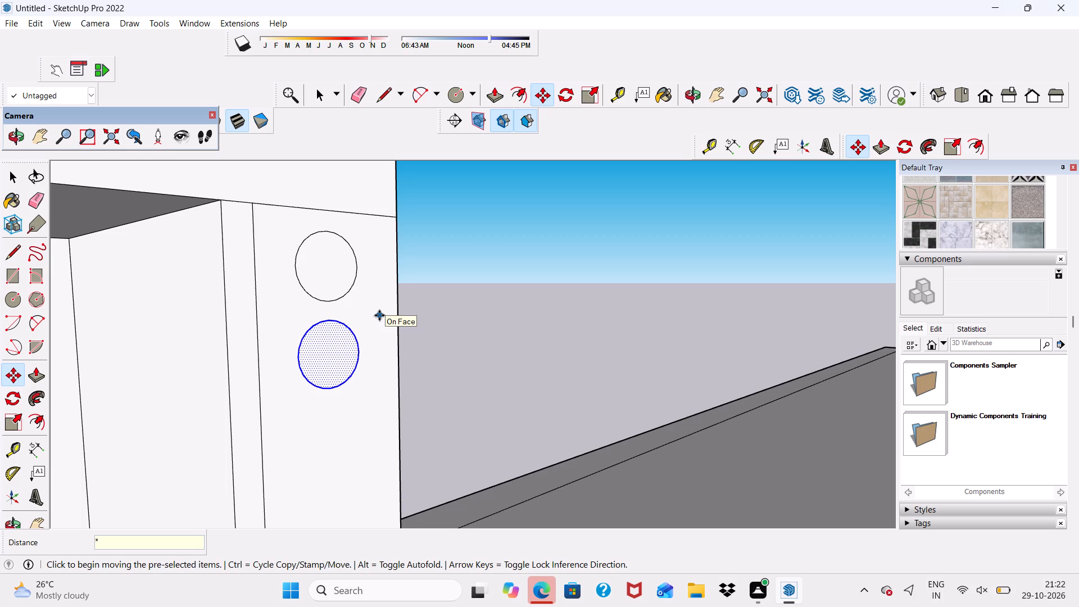
pyautogui.press('5')
pyautogui.press('Return')
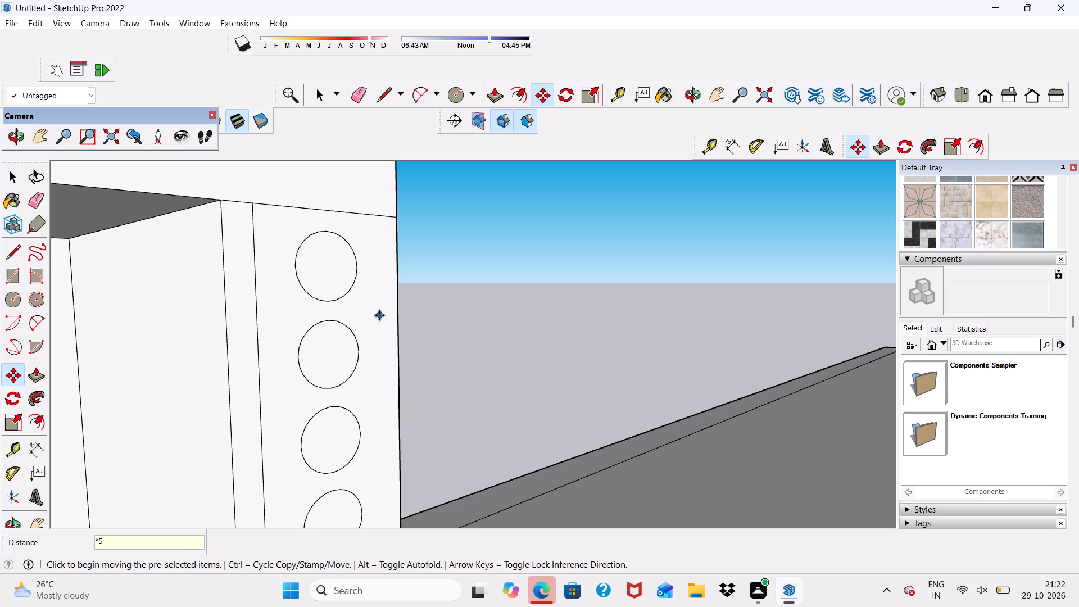
# Copy the lowest circle about 6 7/8" straight down the post's tower-side face.
pyautogui.scroll(-11, 368, 291)
pyautogui.scroll(3, 316, 478)
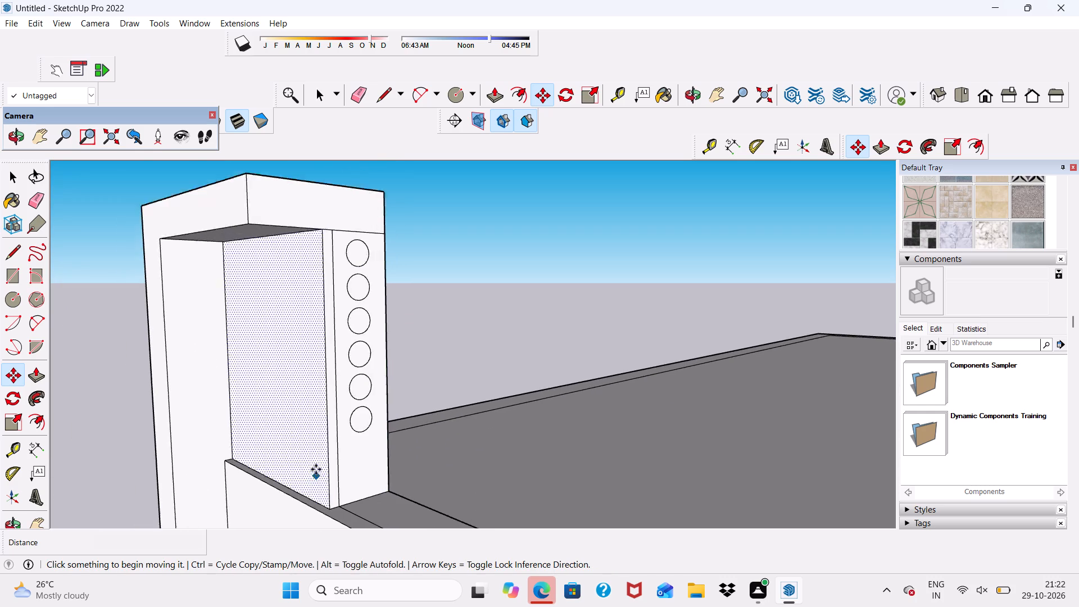
pyautogui.scroll(3, 316, 469)
pyautogui.scroll(3, 382, 408)
pyautogui.click(384, 392)
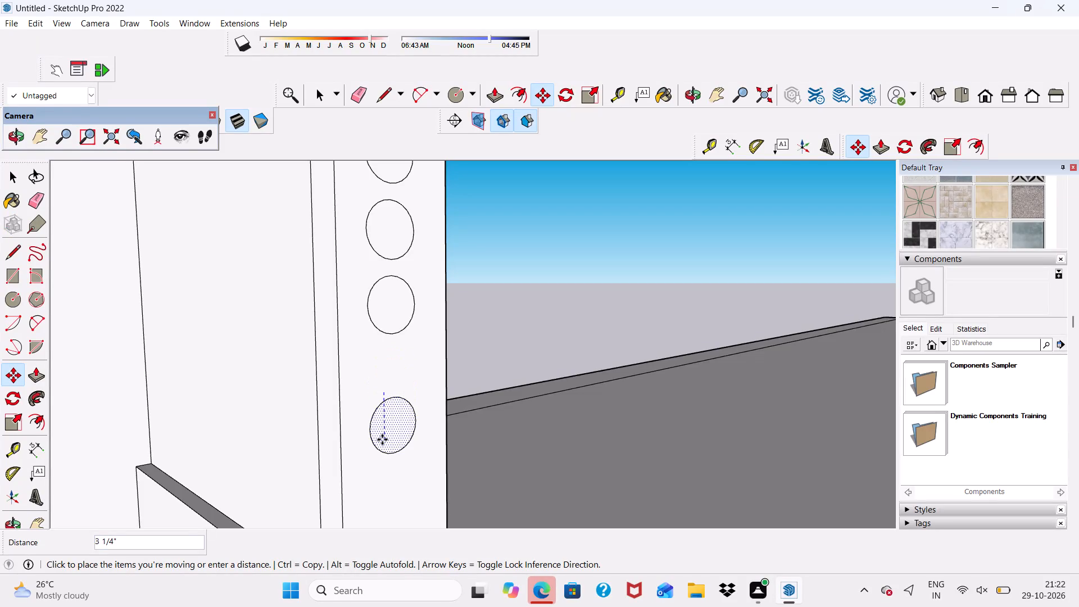
pyautogui.scroll(-6, 382, 471)
pyautogui.scroll(-2, 364, 365)
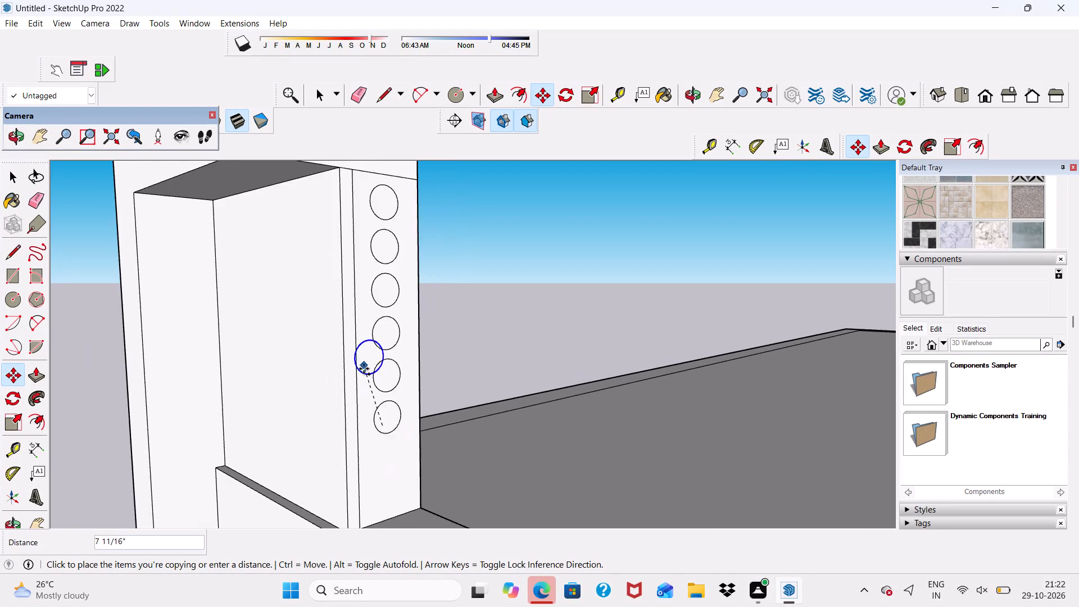
pyautogui.scroll(-2, 364, 369)
pyautogui.scroll(6, 383, 444)
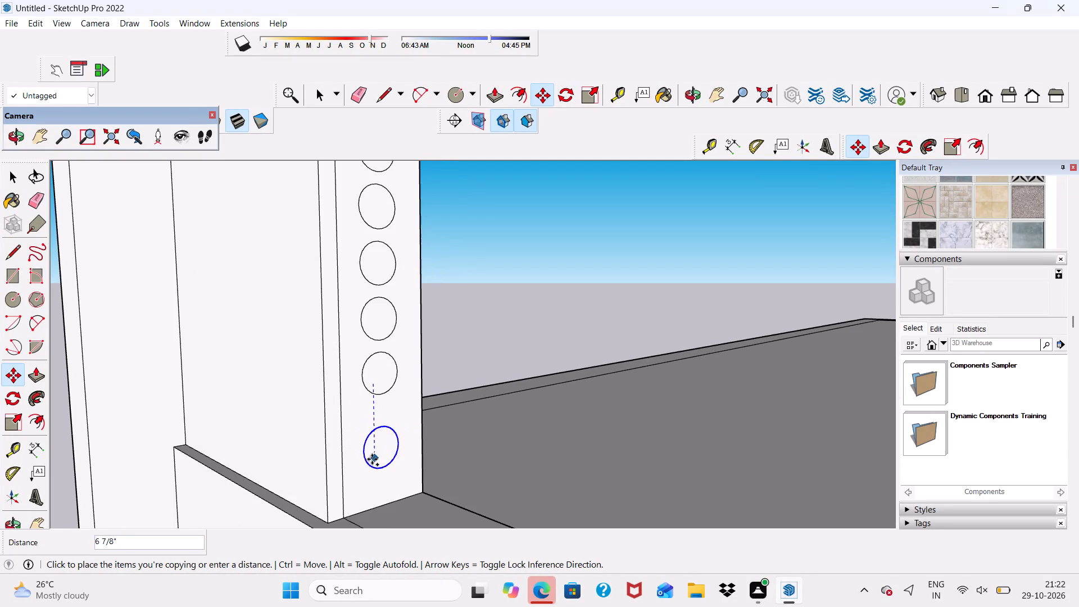
pyautogui.click(372, 459)
# Move the new lowest circle up about 1 15/16" to match the spacing of the circles above.
pyautogui.scroll(-7, 363, 380)
pyautogui.scroll(4, 361, 425)
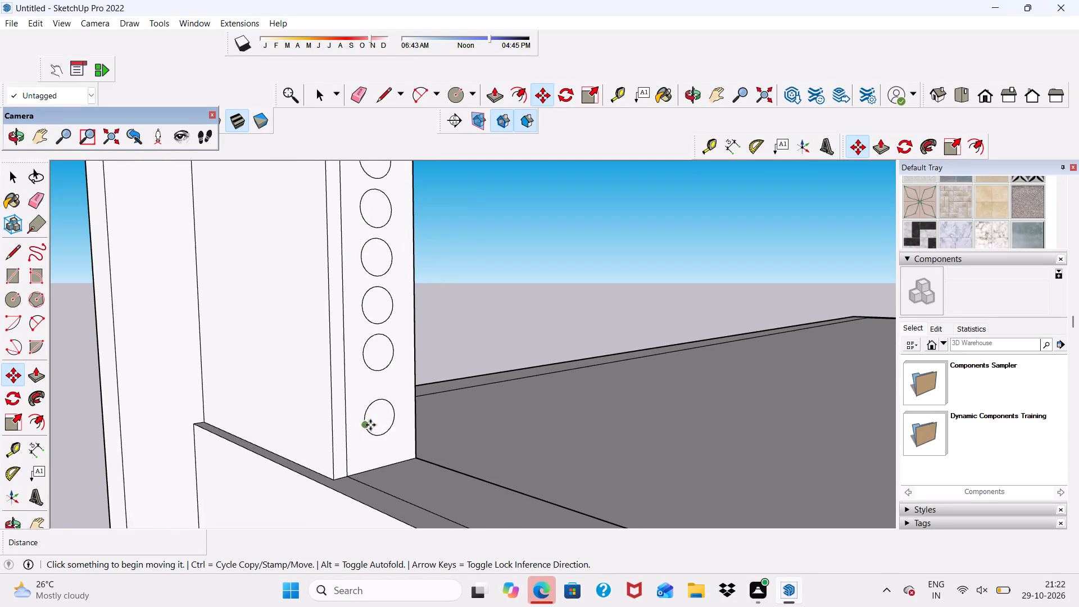
pyautogui.click(375, 419)
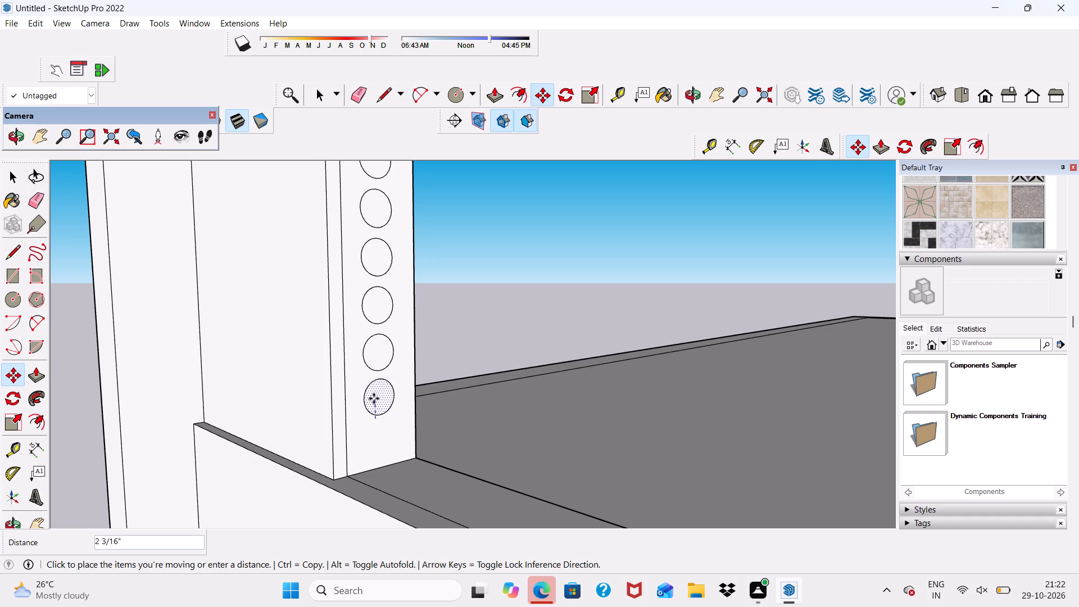
pyautogui.click(374, 401)
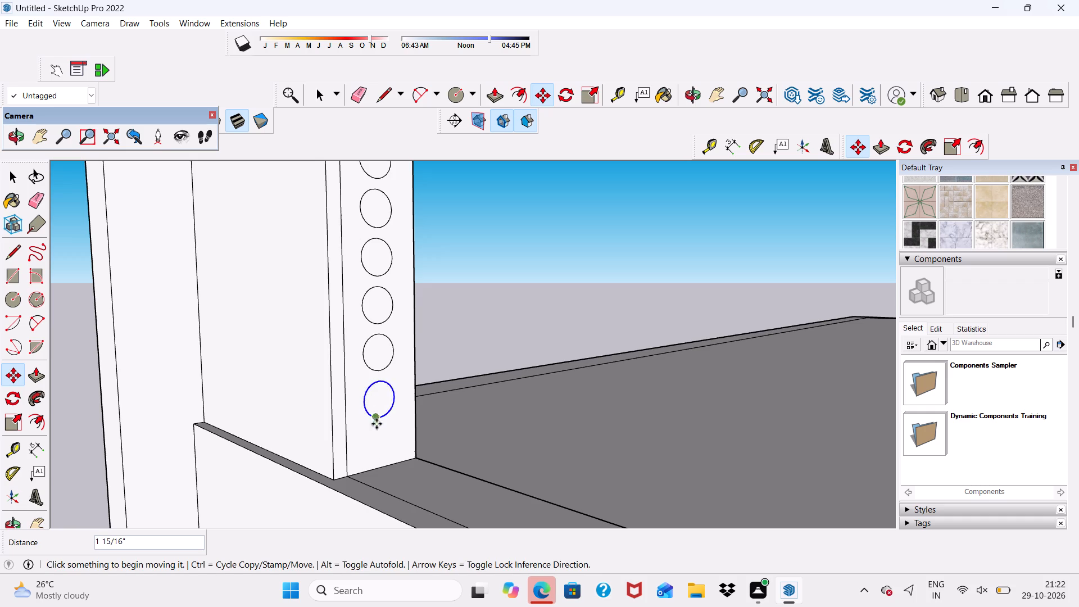
# Copy the lowest circle about 4 13/16" down the post's tower-side face, just above the parapet base.
pyautogui.scroll(1, 377, 397)
pyautogui.press('space')
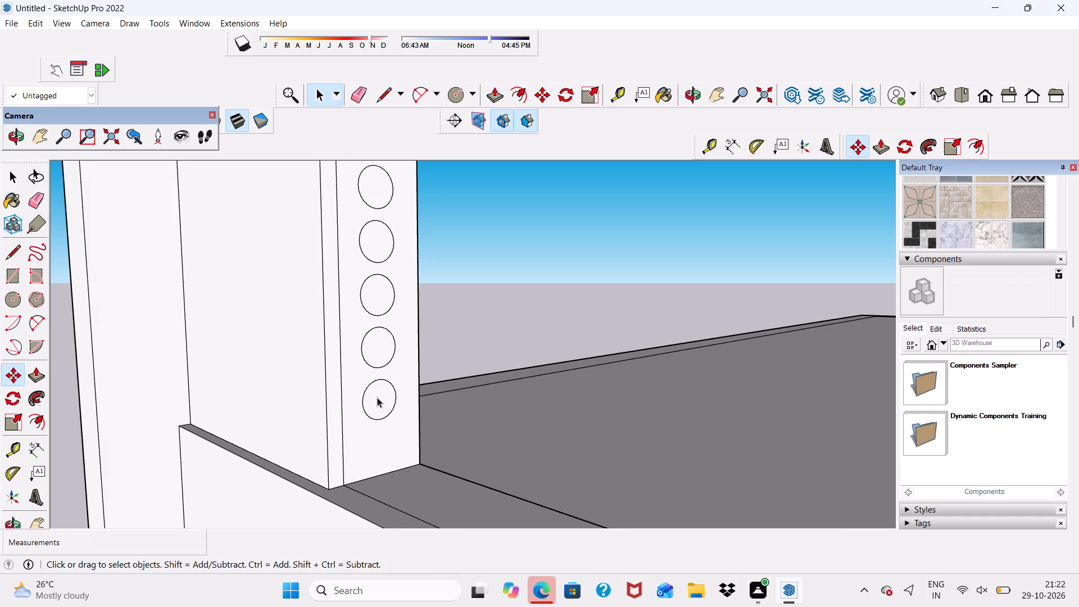
pyautogui.click(377, 397)
pyautogui.click(545, 99)
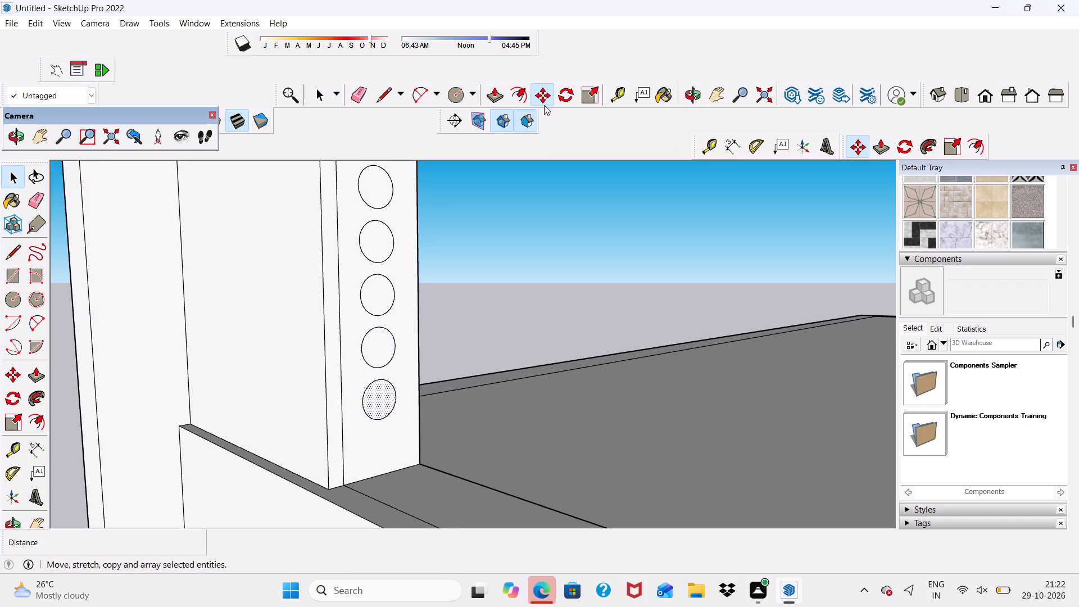
pyautogui.click(370, 402)
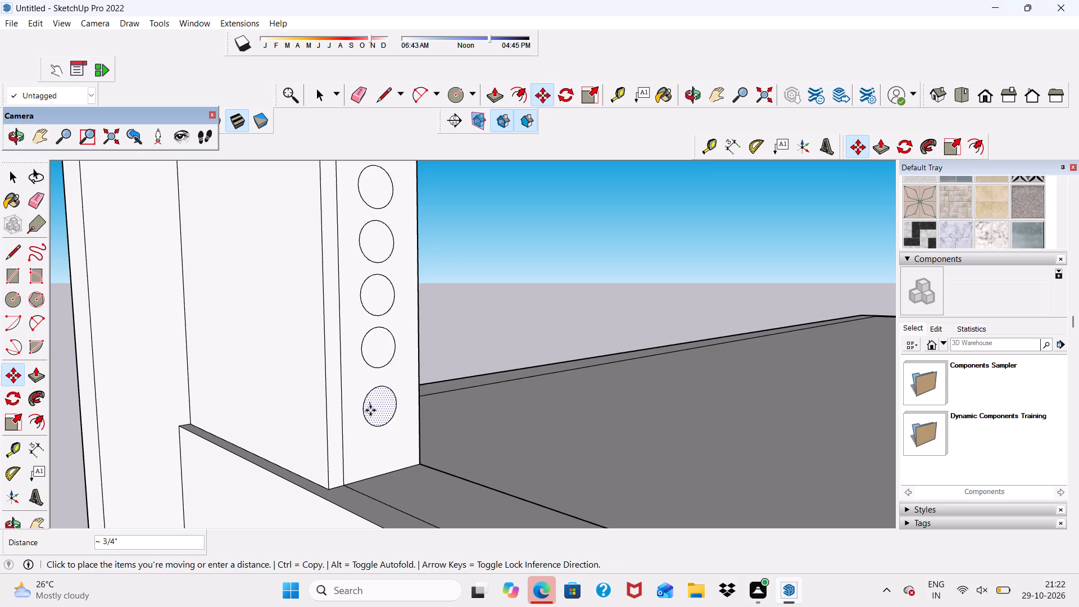
pyautogui.click(371, 452)
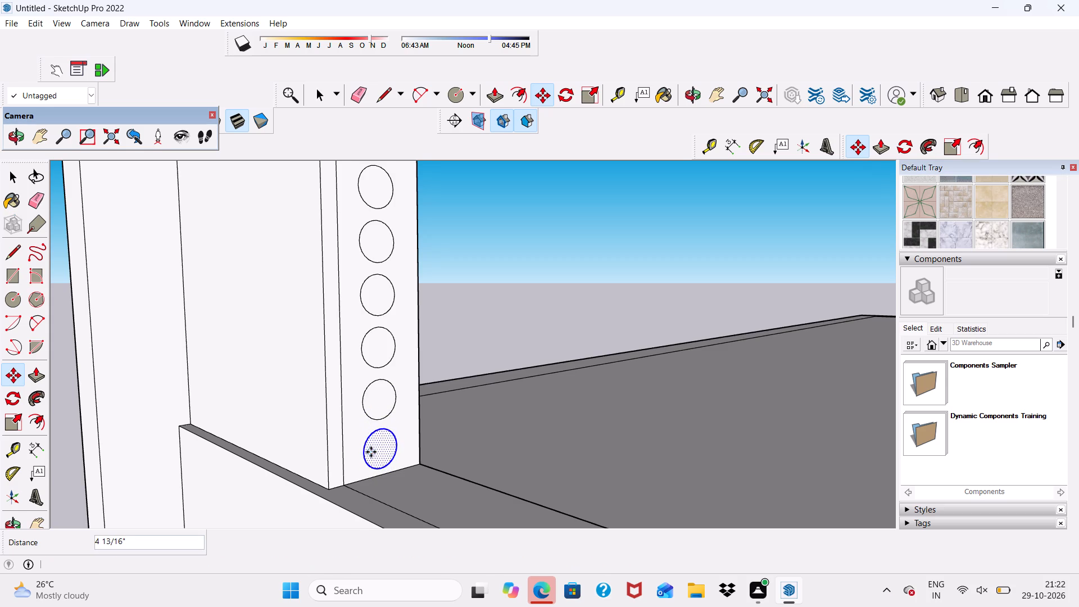
pyautogui.scroll(-4, 393, 395)
pyautogui.press('space')
pyautogui.click(447, 328)
# Push/Pull the top circle on the post about 9' 6 7/8" across the open section to the striped tower as a round rail.
pyautogui.scroll(-4, 397, 361)
pyautogui.scroll(-2, 314, 293)
pyautogui.moveTo(306, 307); pyautogui.dragTo(307, 310, button='middle')
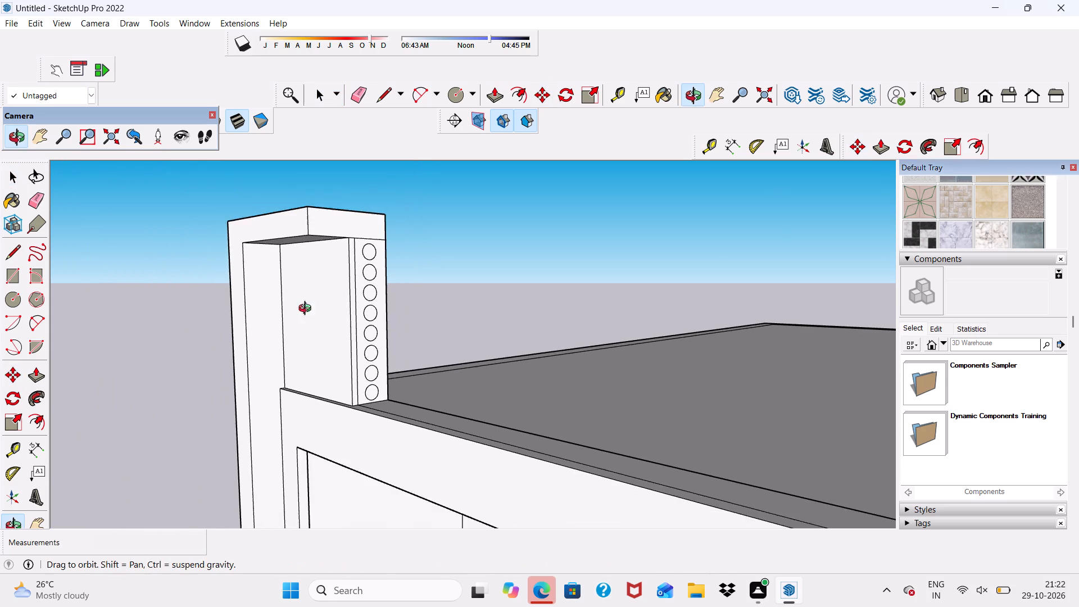
pyautogui.moveTo(307, 310); pyautogui.dragTo(411, 315, button='middle')
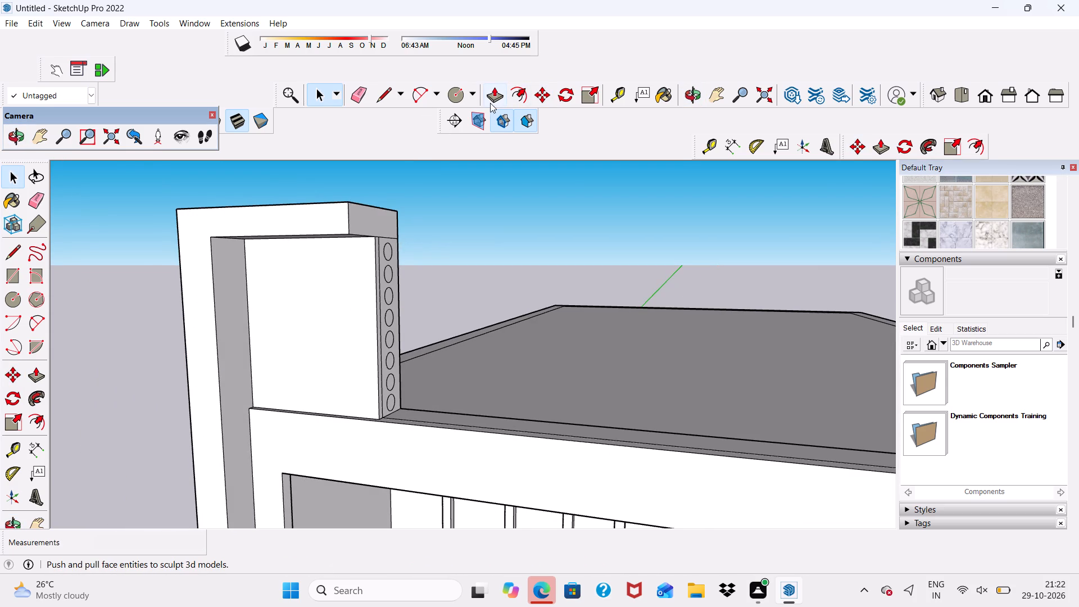
pyautogui.click(493, 96)
pyautogui.scroll(5, 362, 275)
pyautogui.scroll(-4, 353, 277)
pyautogui.scroll(7, 395, 249)
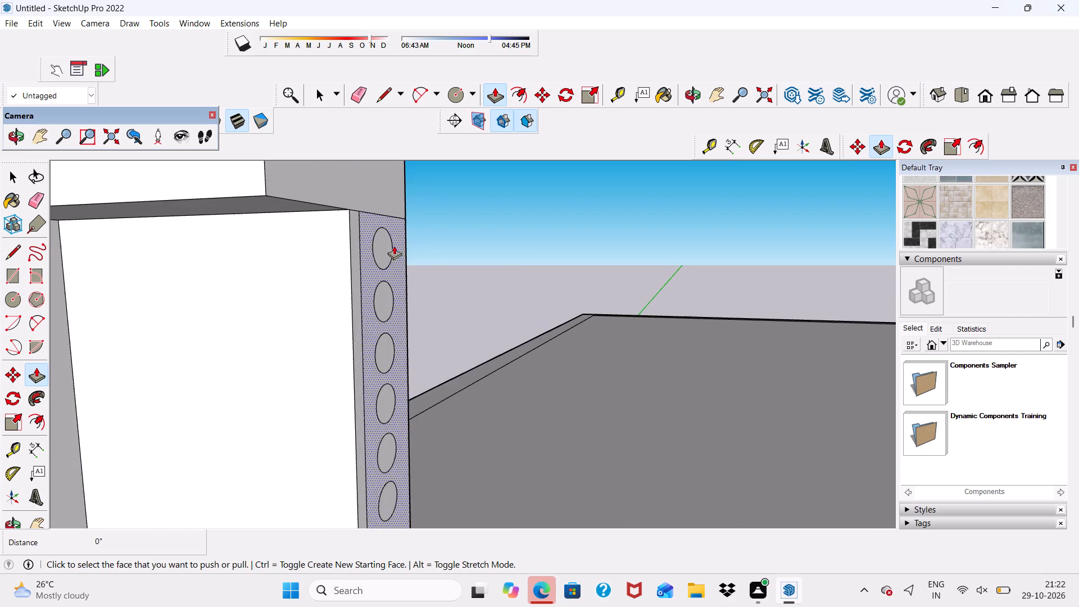
pyautogui.scroll(1, 387, 240)
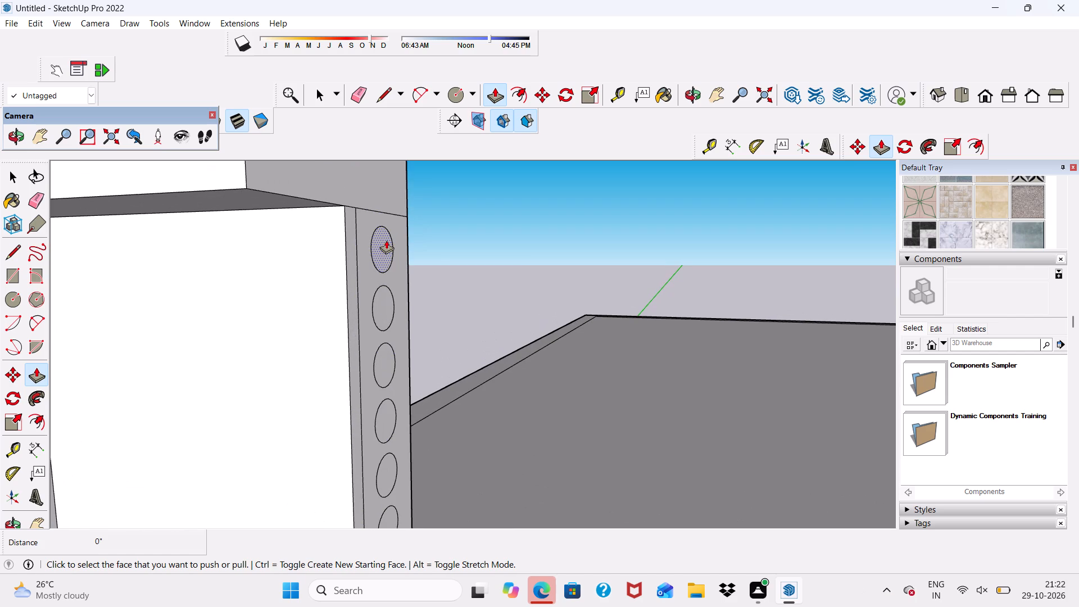
pyautogui.scroll(3, 386, 240)
pyautogui.click(382, 244)
pyautogui.scroll(-5, 463, 251)
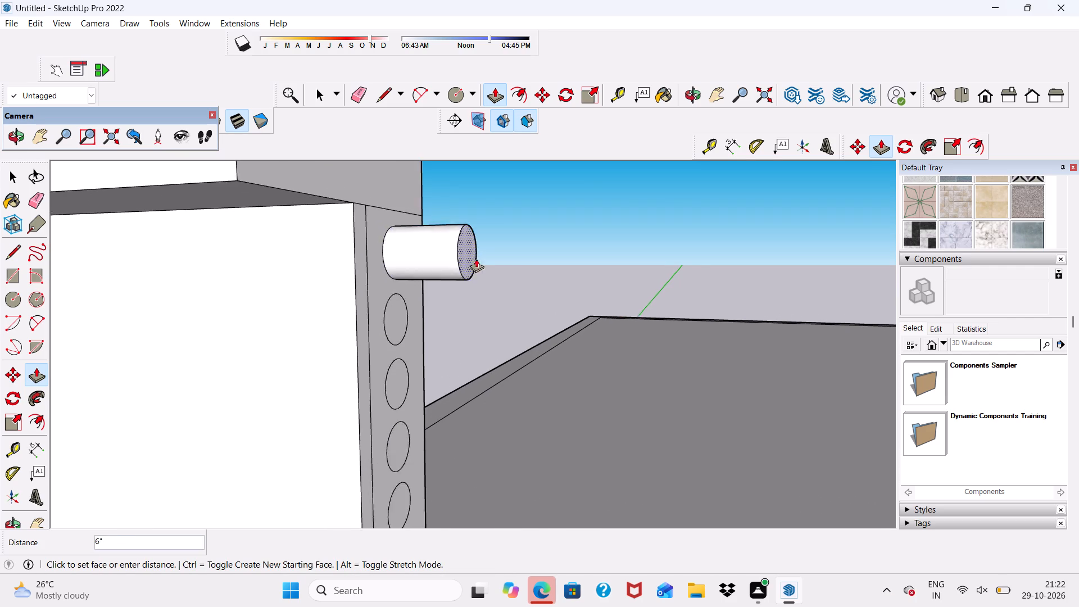
pyautogui.scroll(-1, 476, 259)
pyautogui.scroll(-18, 361, 201)
pyautogui.scroll(-2, 415, 235)
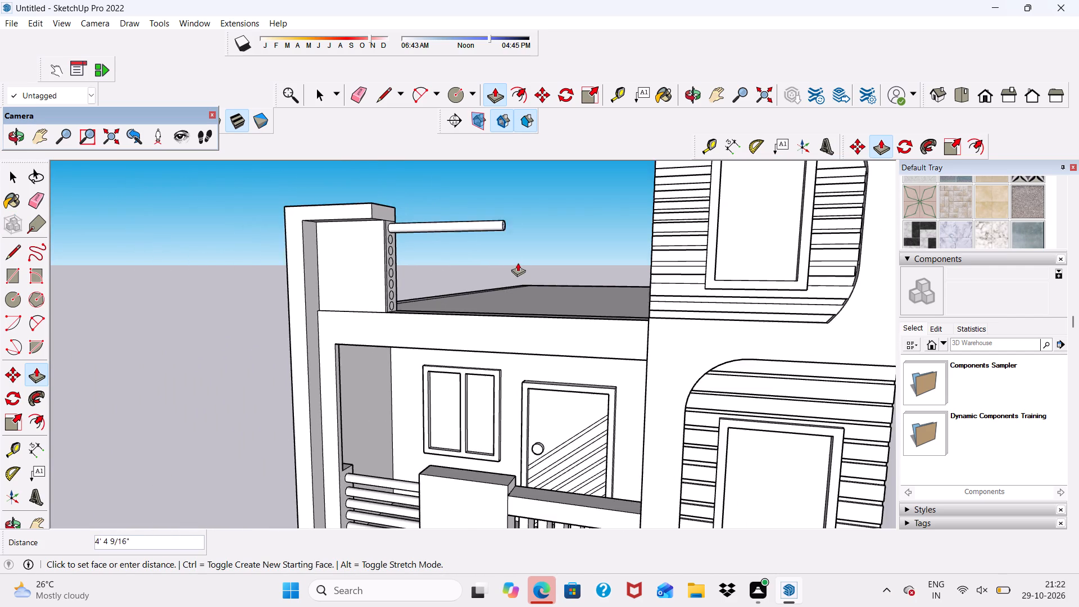
pyautogui.scroll(-4, 518, 257)
pyautogui.moveTo(561, 268); pyautogui.dragTo(761, 286, button='middle')
pyautogui.scroll(6, 491, 234)
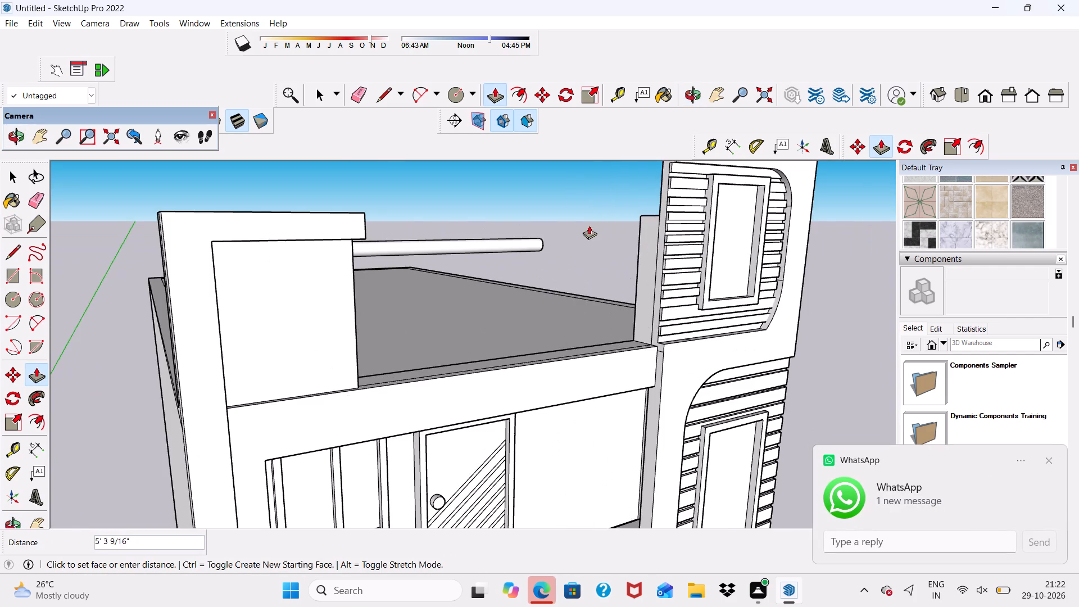
pyautogui.scroll(5, 652, 238)
pyautogui.click(656, 243)
# Extrude the second circle from the top about 9' 4 1/16" across to the striped tower as another rail.
pyautogui.scroll(-5, 656, 243)
pyautogui.moveTo(651, 251); pyautogui.dragTo(551, 261, button='middle')
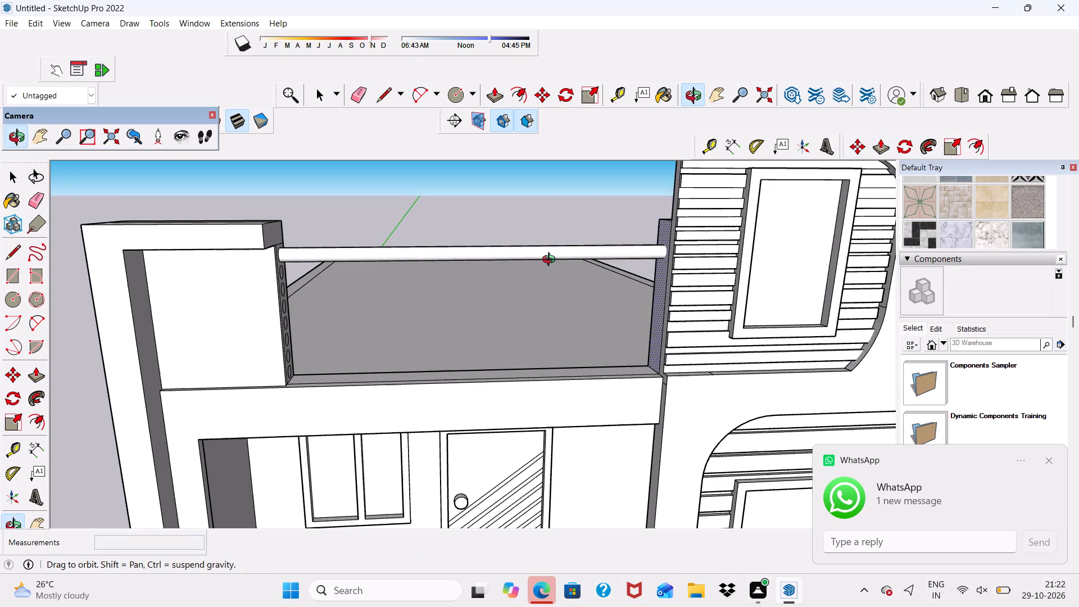
pyautogui.moveTo(551, 261); pyautogui.dragTo(467, 261, button='middle')
pyautogui.scroll(6, 266, 300)
pyautogui.scroll(5, 294, 250)
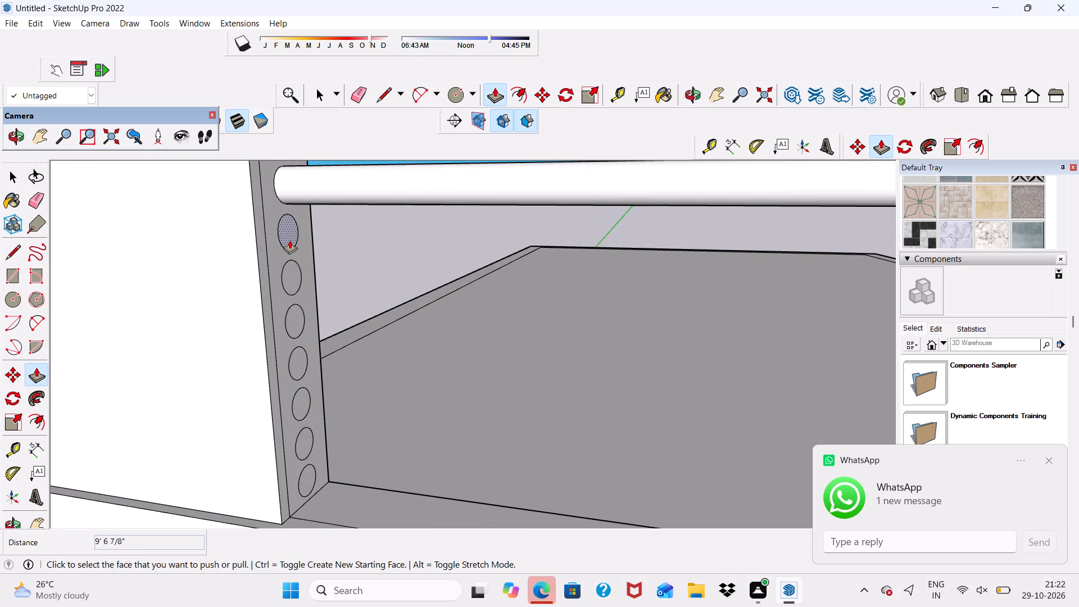
pyautogui.click(289, 240)
pyautogui.scroll(-11, 289, 240)
pyautogui.moveTo(507, 273); pyautogui.dragTo(613, 271, button='middle')
pyautogui.scroll(1, 560, 259)
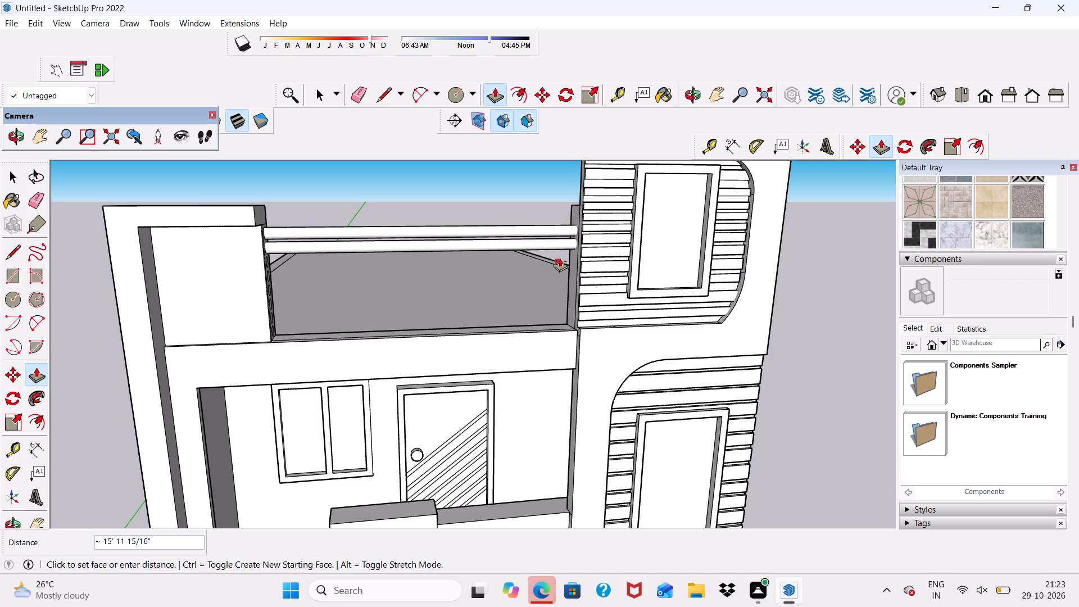
pyautogui.scroll(5, 560, 258)
pyautogui.scroll(-3, 652, 239)
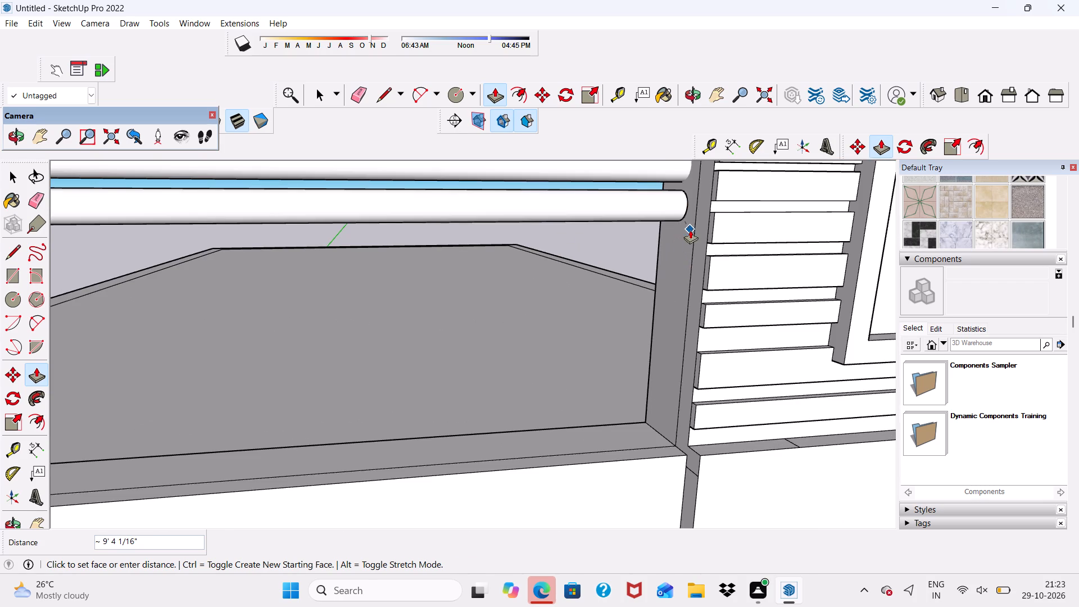
pyautogui.click(690, 230)
# Extrude the third circle from the top about 9' 4 3/4" across to the striped tower.
pyautogui.scroll(-2, 653, 252)
pyautogui.moveTo(650, 261); pyautogui.dragTo(582, 280, button='middle')
pyautogui.scroll(6, 249, 282)
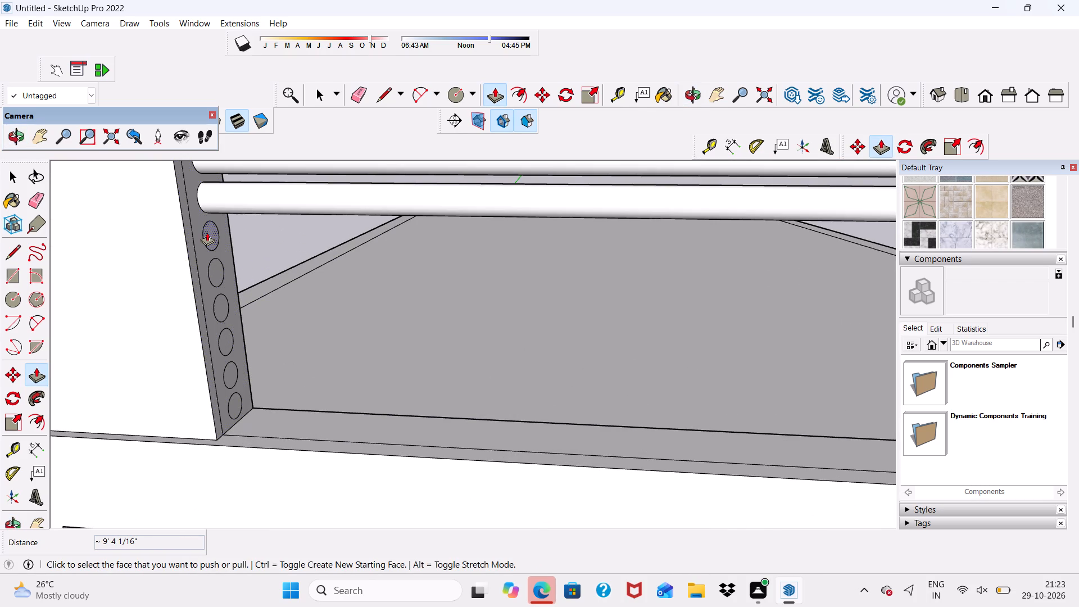
pyautogui.click(207, 232)
pyautogui.scroll(-5, 239, 244)
pyautogui.scroll(-6, 342, 221)
pyautogui.moveTo(467, 270); pyautogui.dragTo(469, 270, button='middle')
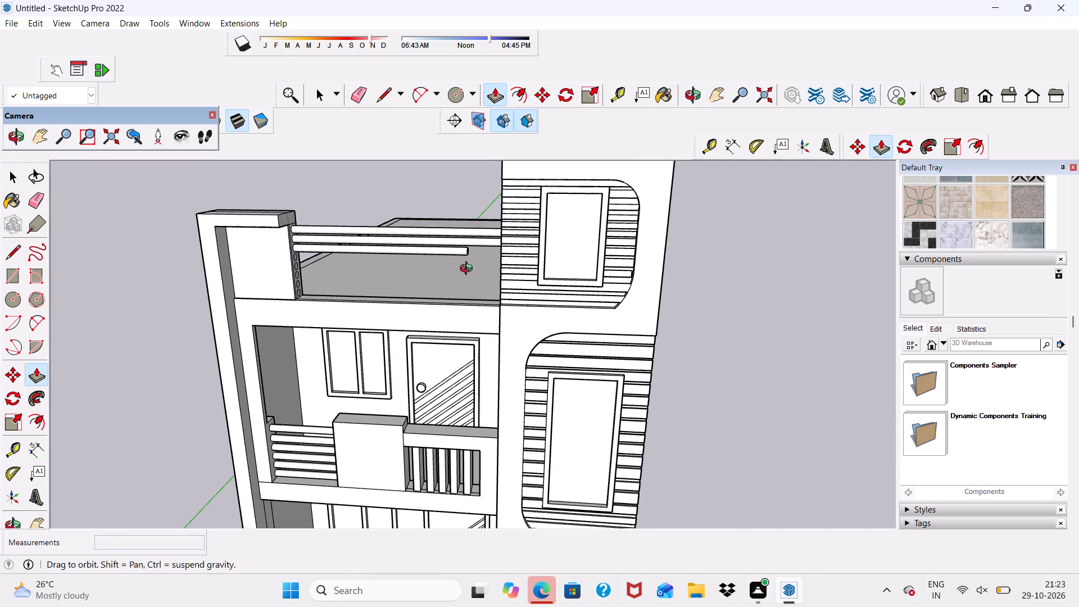
pyautogui.moveTo(469, 270); pyautogui.dragTo(627, 228, button='middle')
pyautogui.scroll(6, 534, 229)
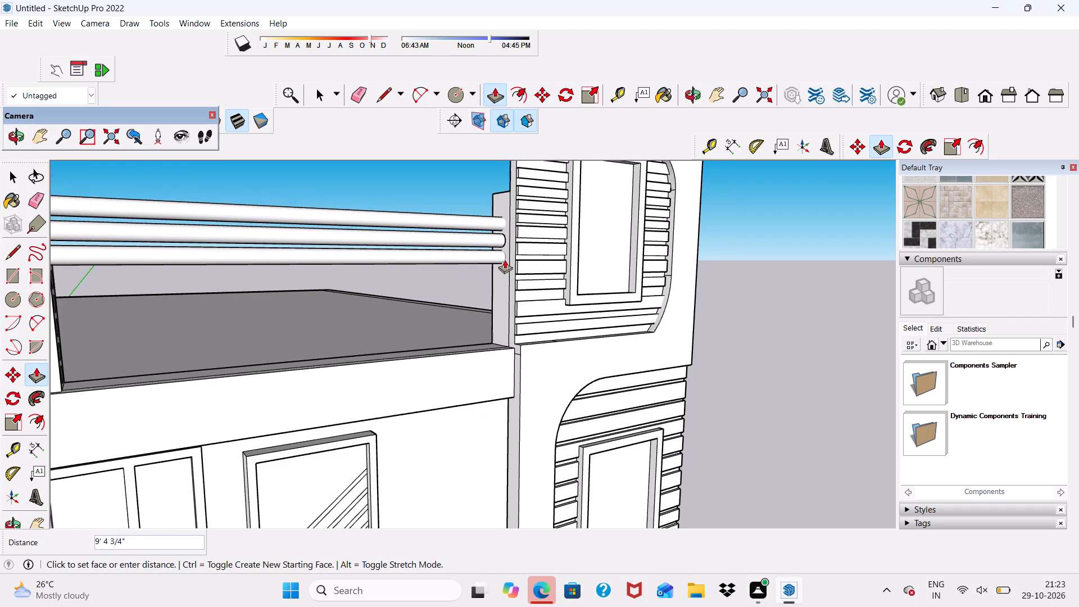
pyautogui.click(505, 260)
# Extrude the fourth circle from the top about 9' 4 1/16" across to the striped tower.
pyautogui.scroll(-3, 505, 260)
pyautogui.moveTo(504, 276); pyautogui.dragTo(273, 295, button='middle')
pyautogui.scroll(6, 288, 262)
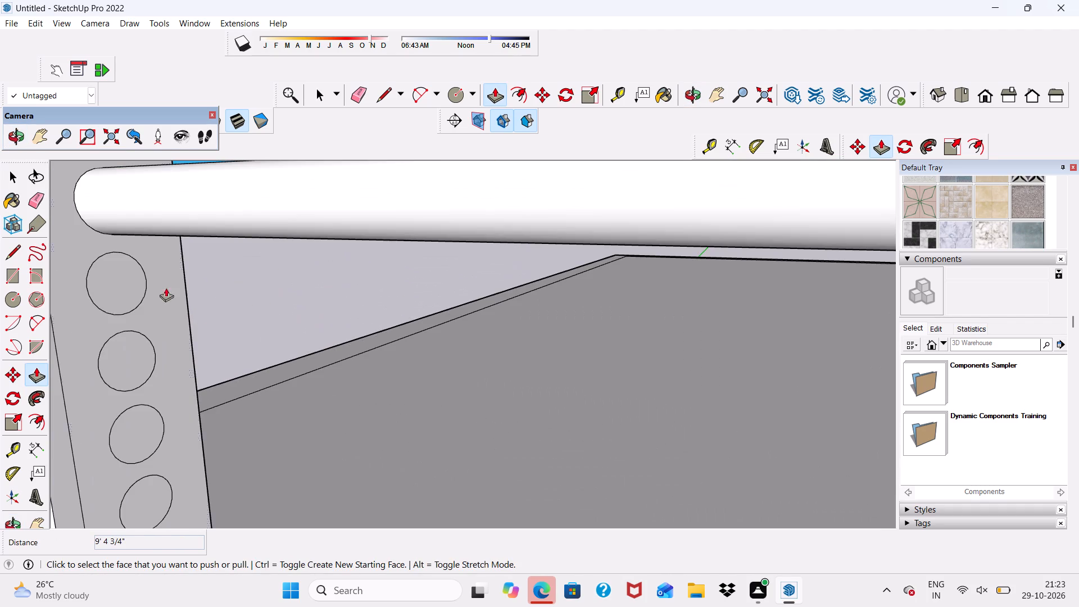
pyautogui.click(106, 288)
pyautogui.scroll(-5, 225, 293)
pyautogui.scroll(-6, 287, 232)
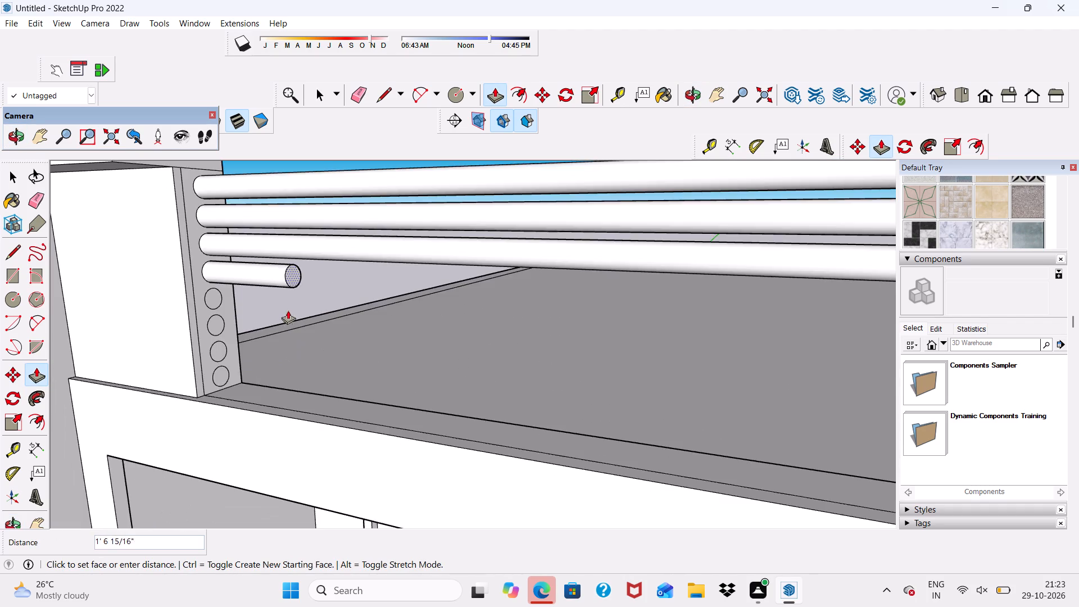
pyautogui.scroll(-5, 289, 310)
pyautogui.moveTo(335, 297); pyautogui.dragTo(568, 247, button='middle')
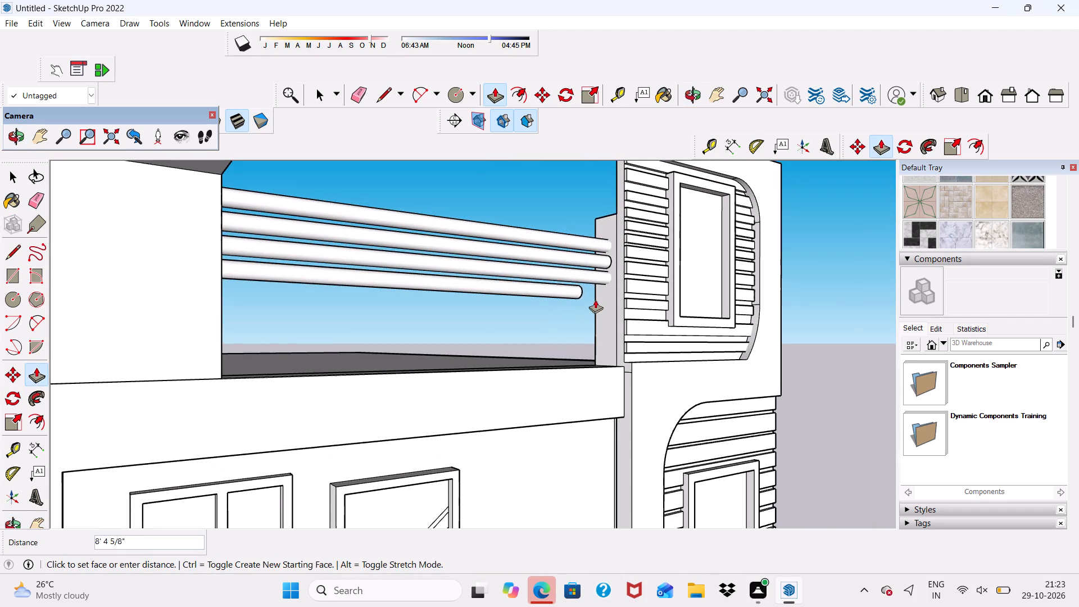
pyautogui.scroll(4, 595, 300)
pyautogui.click(621, 302)
# Extrude the fifth circle from the top about 9' 4 1/16" across to the striped tower.
pyautogui.scroll(-4, 620, 302)
pyautogui.moveTo(618, 310); pyautogui.dragTo(420, 328, button='middle')
pyautogui.scroll(12, 241, 325)
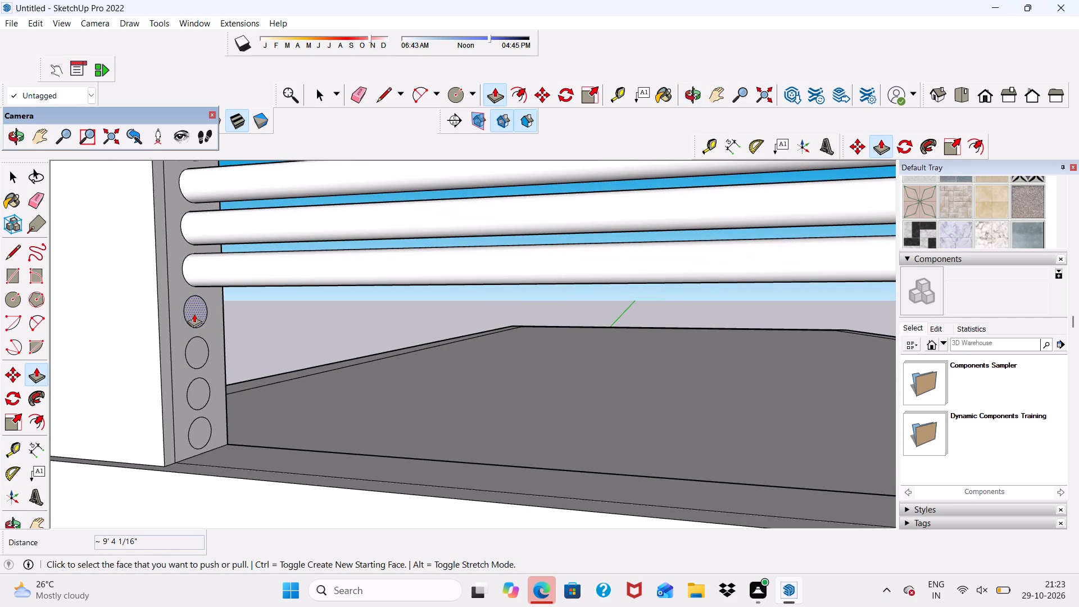
pyautogui.click(194, 314)
pyautogui.scroll(-6, 266, 308)
pyautogui.scroll(-8, 357, 241)
pyautogui.moveTo(392, 297); pyautogui.dragTo(470, 298, button='middle')
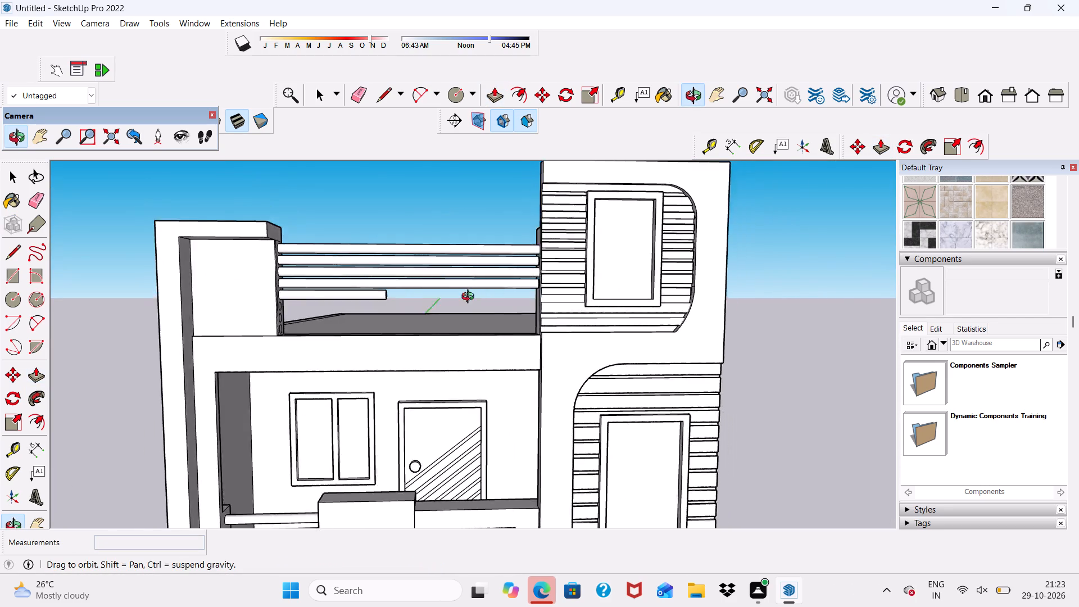
pyautogui.moveTo(470, 298); pyautogui.dragTo(596, 299, button='middle')
pyautogui.scroll(4, 424, 326)
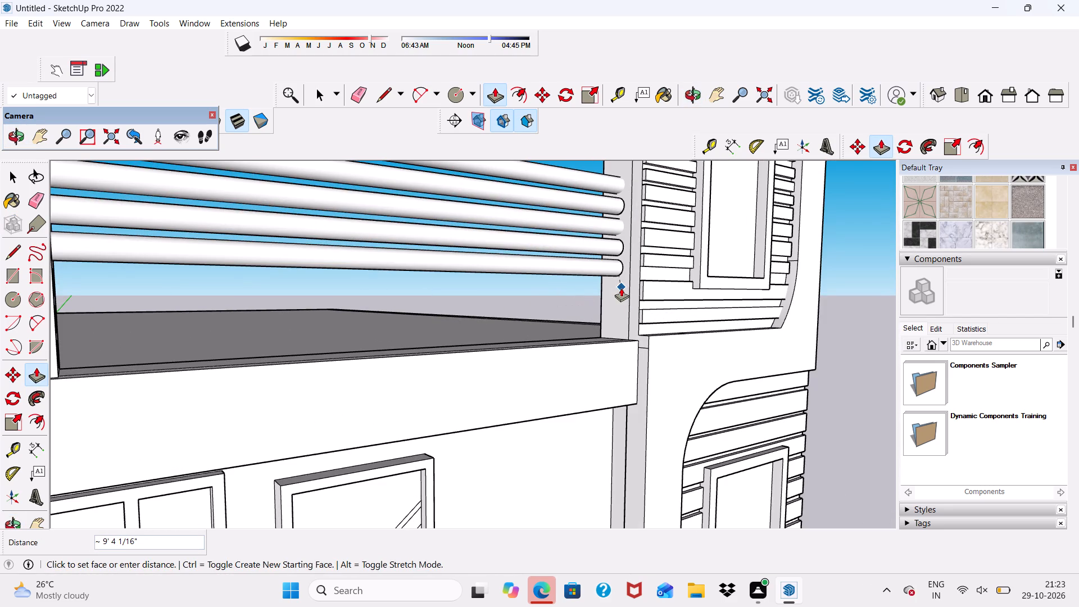
pyautogui.click(630, 280)
# Extrude the sixth circle from the top about 9' 4 1/16" across to the striped tower.
pyautogui.scroll(-1, 606, 279)
pyautogui.moveTo(606, 279); pyautogui.dragTo(438, 304, button='middle')
pyautogui.scroll(10, 161, 293)
pyautogui.scroll(-6, 92, 304)
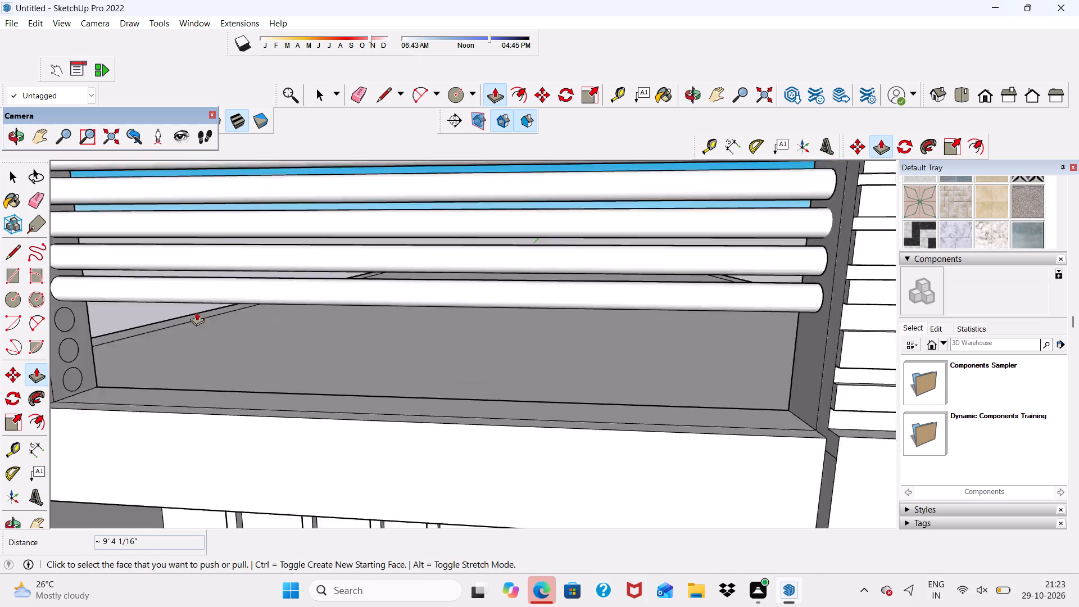
pyautogui.scroll(-1, 197, 312)
pyautogui.scroll(1, 101, 329)
pyautogui.click(85, 316)
pyautogui.scroll(-6, 259, 310)
pyautogui.scroll(1, 439, 328)
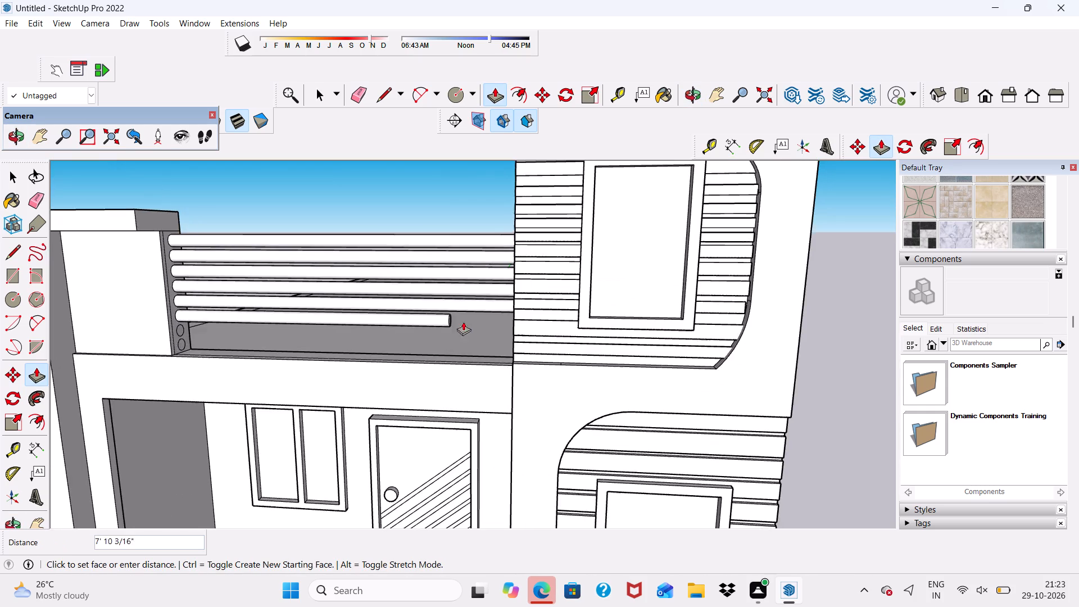
pyautogui.scroll(-5, 472, 320)
pyautogui.moveTo(479, 320); pyautogui.dragTo(675, 278, button='middle')
pyautogui.scroll(1, 520, 310)
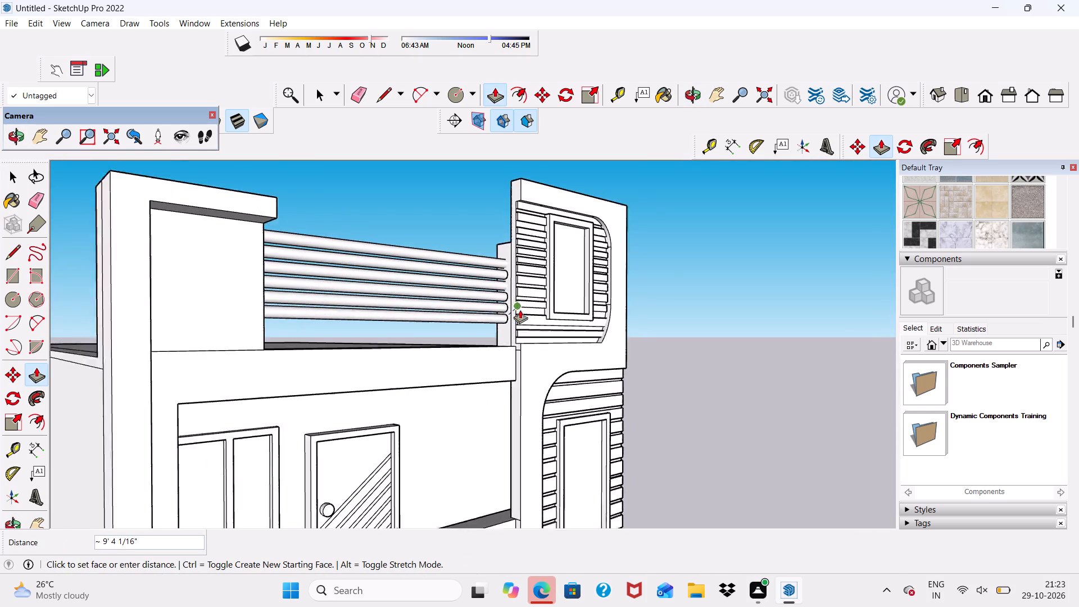
pyautogui.scroll(2, 520, 310)
pyautogui.click(504, 311)
# Extrude the seventh circle from the top 9' 4 1/16" across to the striped tower.
pyautogui.scroll(-2, 491, 323)
pyautogui.moveTo(486, 331); pyautogui.dragTo(247, 363, button='middle')
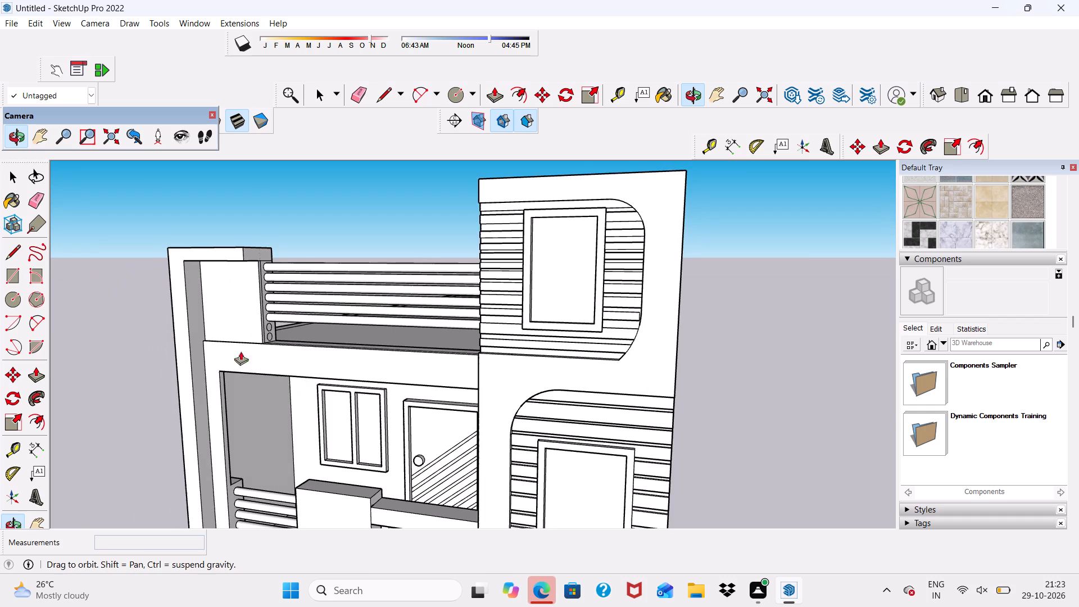
pyautogui.scroll(16, 260, 332)
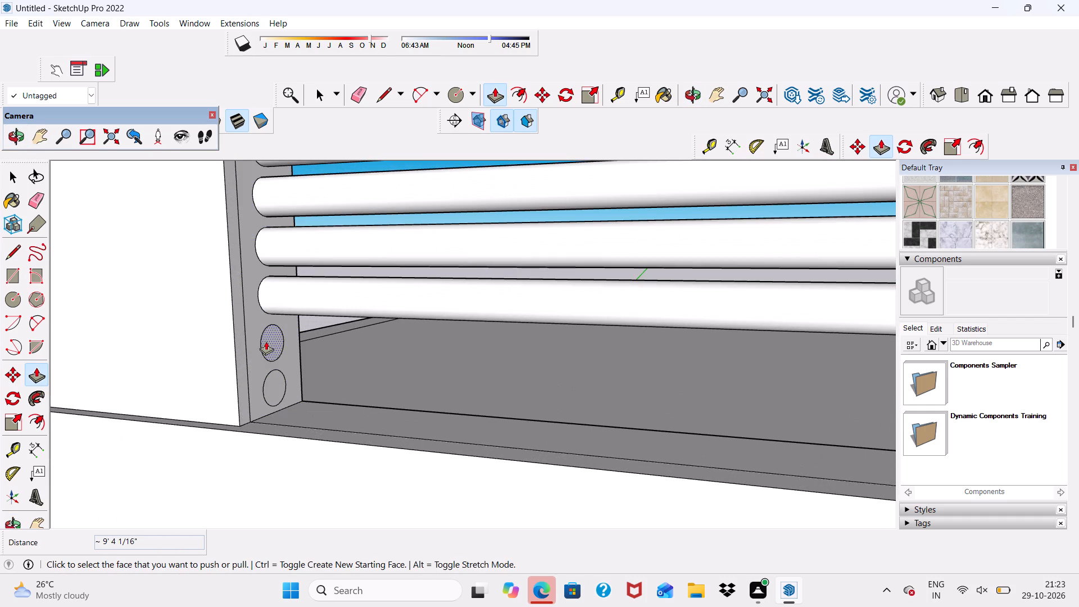
pyautogui.click(266, 341)
pyautogui.scroll(-6, 279, 340)
pyautogui.scroll(-11, 303, 211)
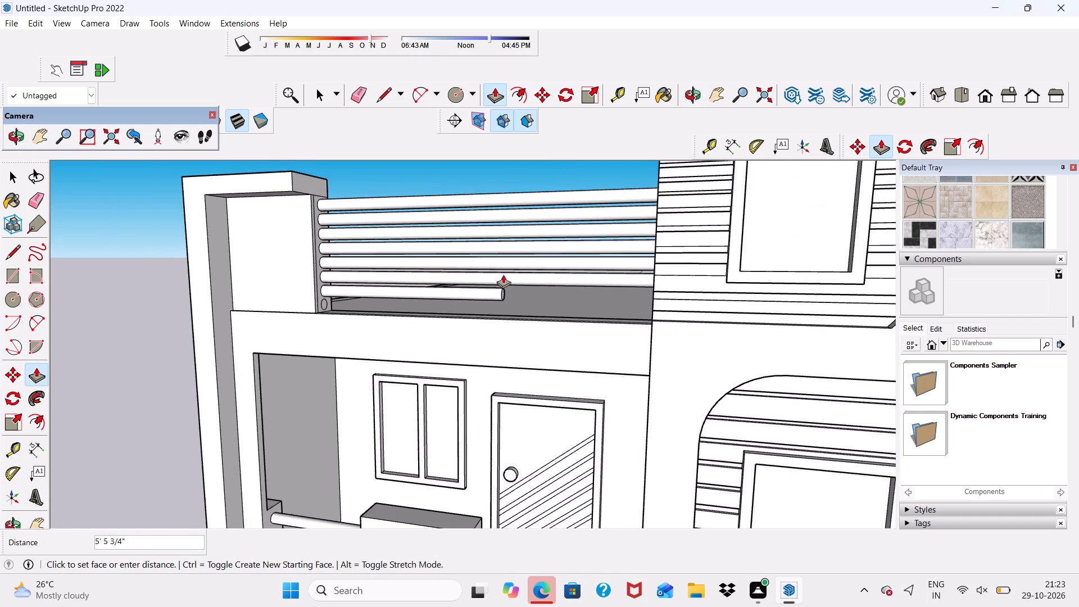
pyautogui.moveTo(503, 274); pyautogui.dragTo(715, 261, button='middle')
pyautogui.scroll(2, 555, 291)
pyautogui.click(607, 294)
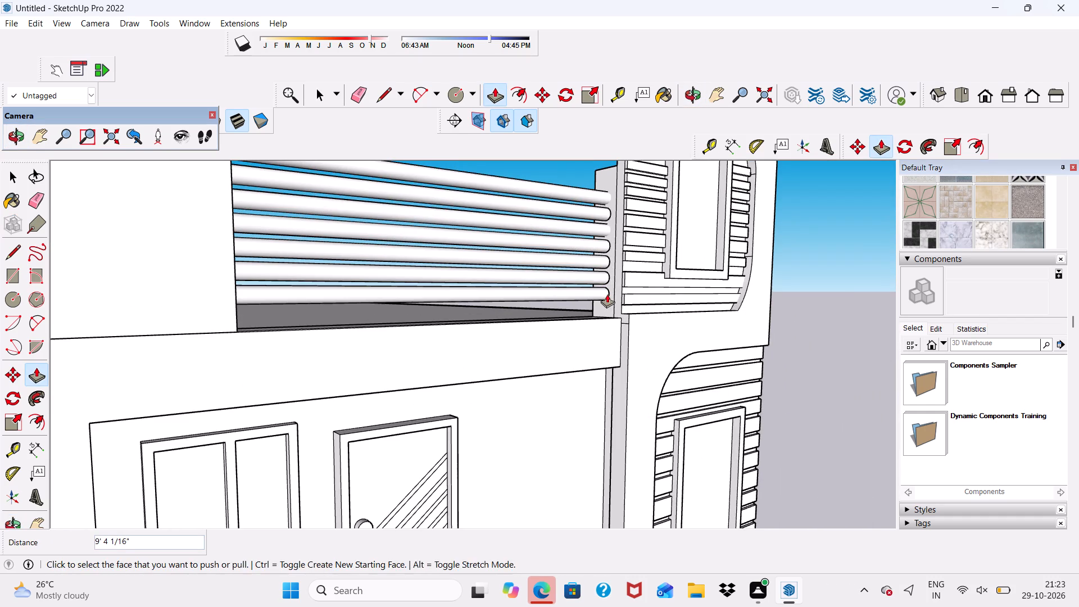
# Extrude the eighth, lowest circle on the end post about 9' 4 1/16" across to the striped tower.
pyautogui.scroll(-2, 607, 295)
pyautogui.moveTo(606, 305); pyautogui.dragTo(389, 346, button='middle')
pyautogui.scroll(11, 267, 317)
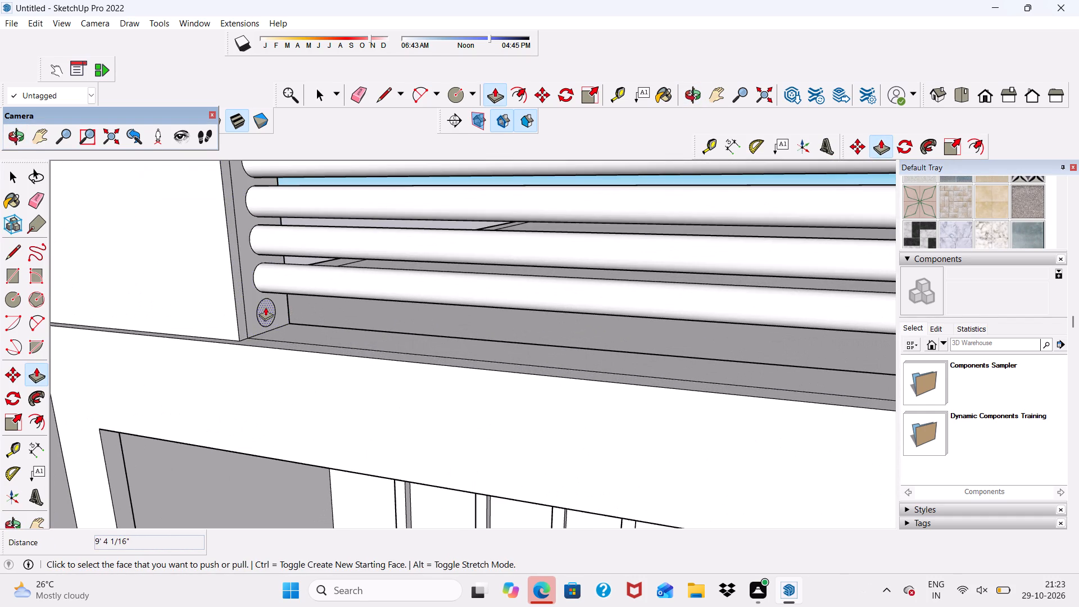
pyautogui.click(265, 307)
pyautogui.scroll(-6, 348, 315)
pyautogui.scroll(-6, 273, 248)
pyautogui.scroll(-4, 469, 294)
pyautogui.moveTo(483, 297); pyautogui.dragTo(539, 288, button='middle')
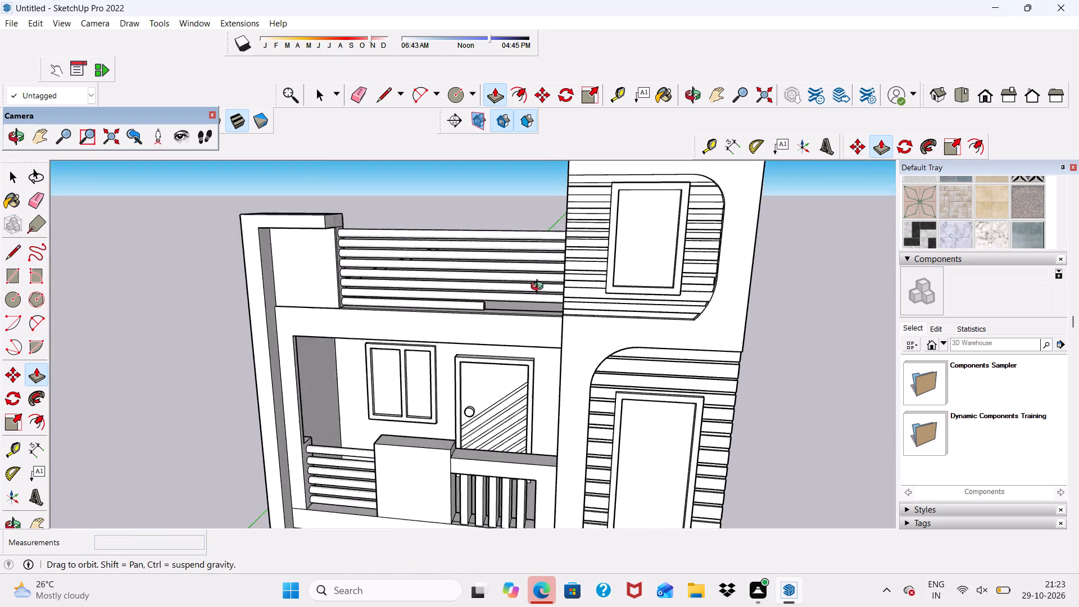
pyautogui.moveTo(539, 288); pyautogui.dragTo(647, 279, button='middle')
pyautogui.scroll(5, 469, 305)
pyautogui.scroll(1, 618, 283)
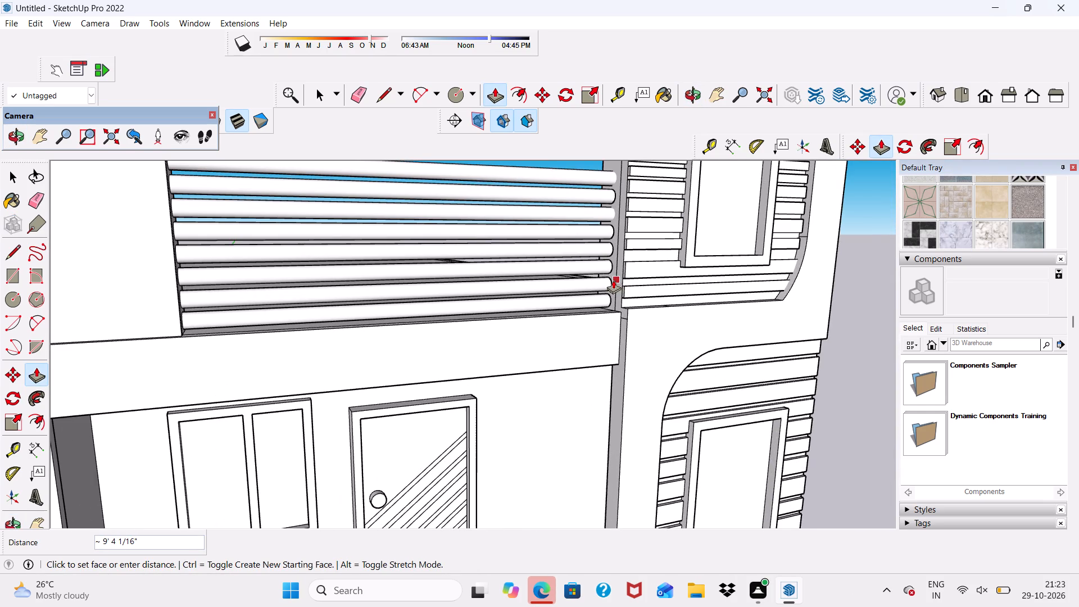
pyautogui.click(613, 279)
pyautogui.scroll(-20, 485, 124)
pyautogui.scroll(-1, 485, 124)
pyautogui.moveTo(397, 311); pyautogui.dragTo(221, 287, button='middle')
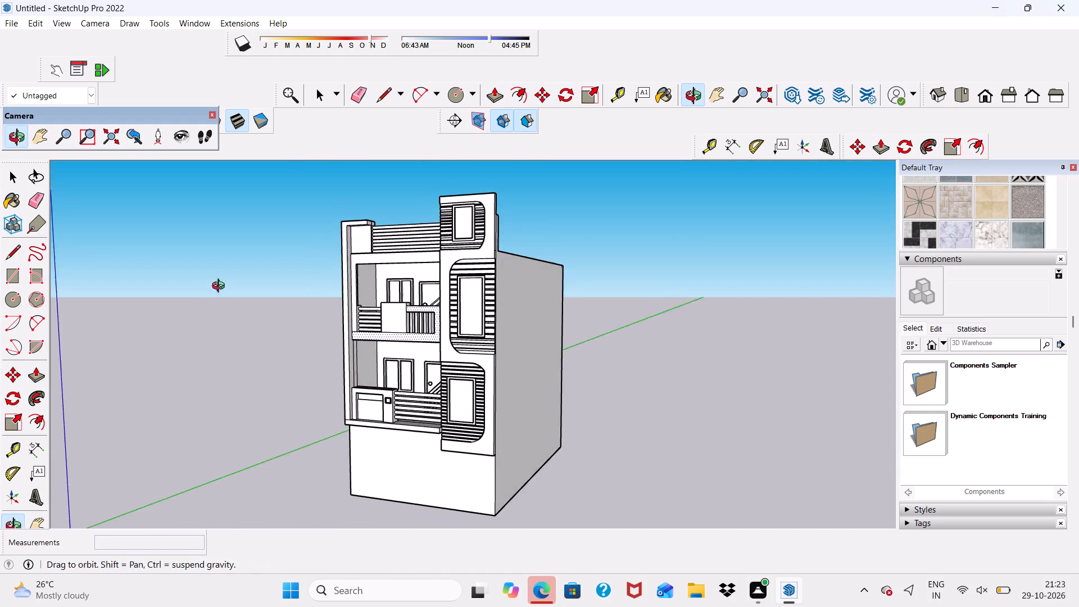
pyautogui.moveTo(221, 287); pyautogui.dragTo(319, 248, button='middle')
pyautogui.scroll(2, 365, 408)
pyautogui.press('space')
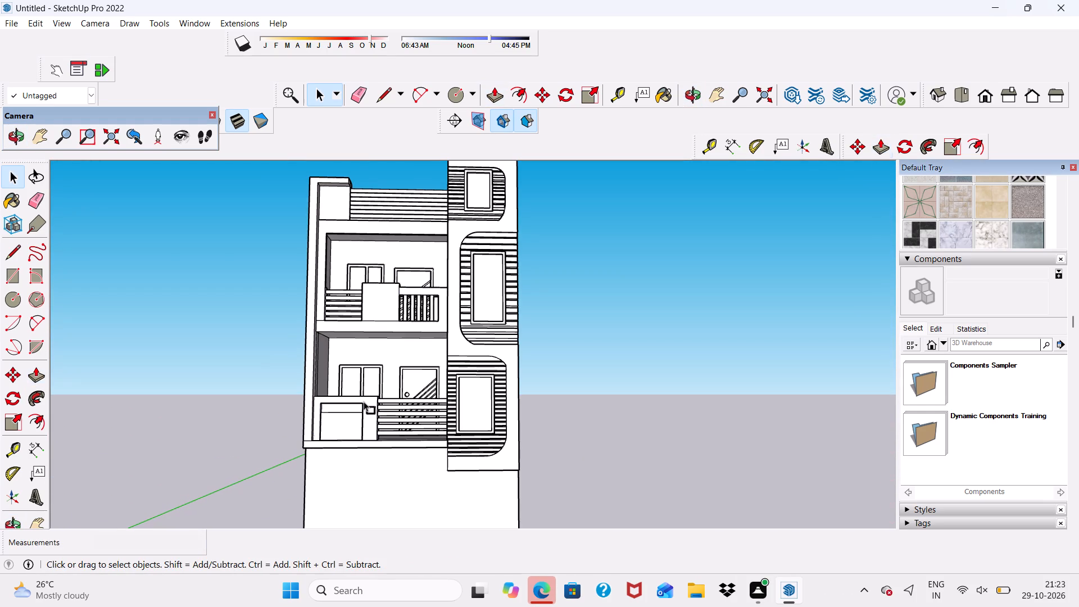
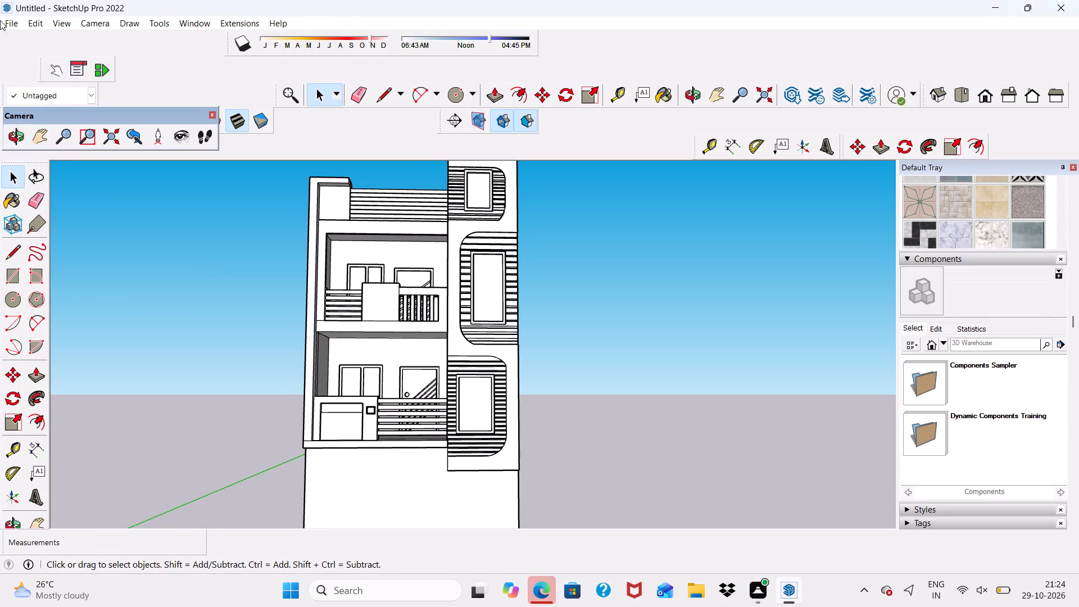
# Examine the whole front elevation, from the roof parapet down to the blank ground-floor wall.
pyautogui.scroll(-2, 1, 58)
pyautogui.scroll(1, 112, 57)
pyautogui.scroll(-2, 70, 80)
pyautogui.scroll(-3, 420, 248)
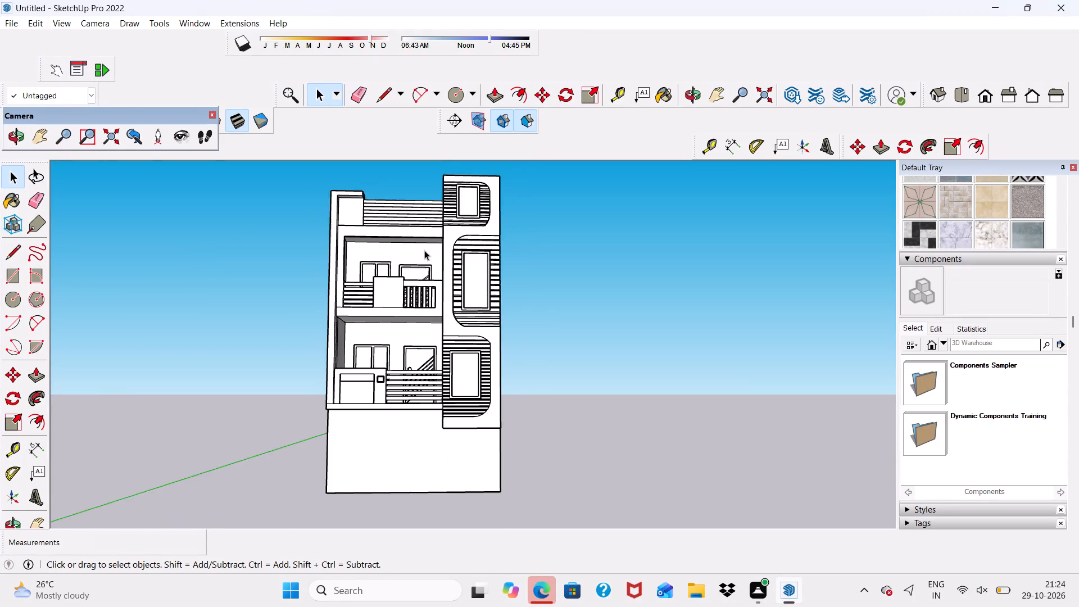
pyautogui.scroll(-7, 424, 250)
pyautogui.moveTo(412, 311); pyautogui.dragTo(412, 331, button='middle')
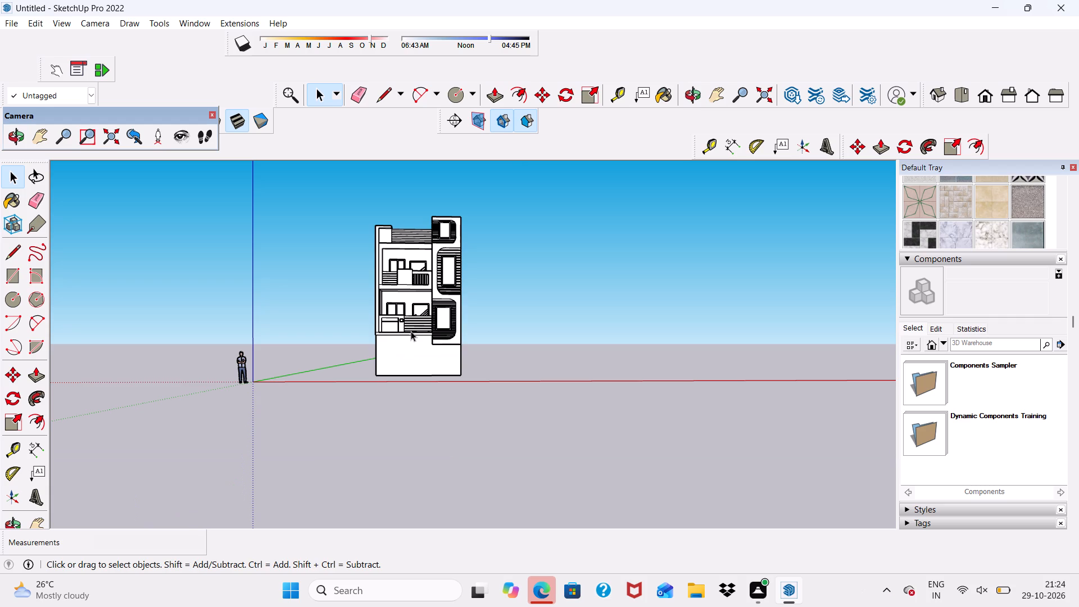
pyautogui.scroll(-6, 401, 311)
pyautogui.scroll(8, 401, 333)
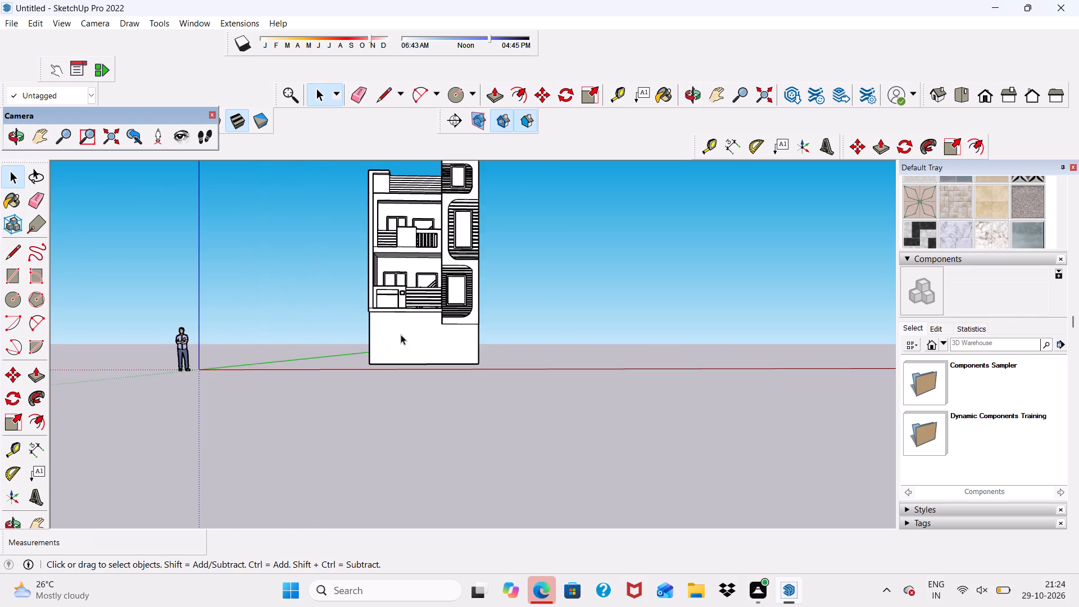
pyautogui.scroll(6, 400, 335)
pyautogui.moveTo(400, 335); pyautogui.dragTo(389, 259, button='middle')
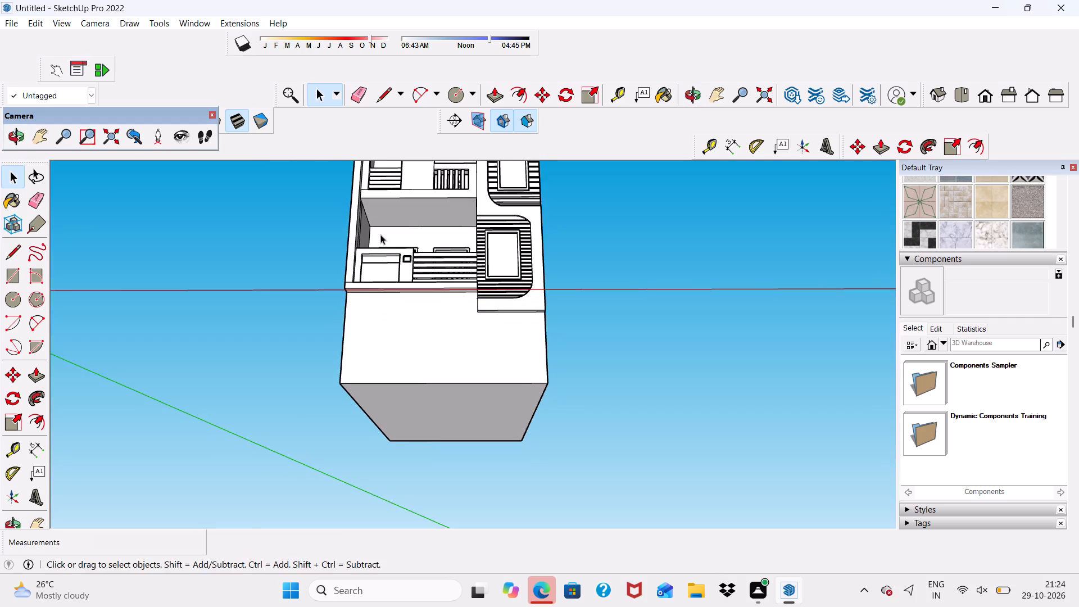
pyautogui.scroll(-1, 387, 307)
pyautogui.moveTo(387, 307); pyautogui.dragTo(393, 393, button='middle')
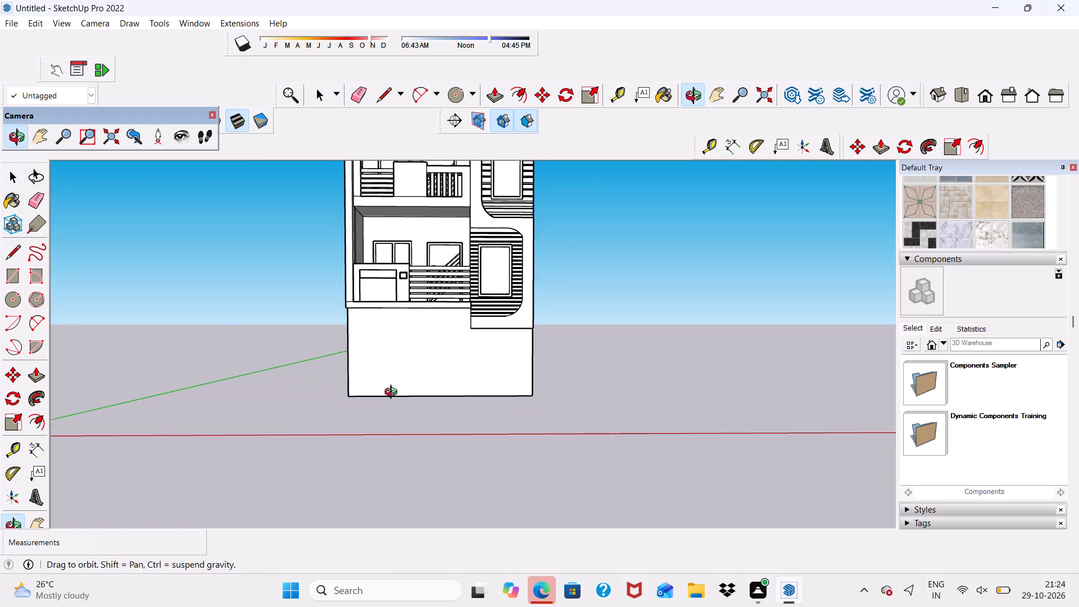
pyautogui.moveTo(393, 393); pyautogui.dragTo(392, 401, button='middle')
# Draw a rectangle about 7' 2" by 3' 8" on the blank ground-floor wall, below the first balcony.
pyautogui.click(4, 277)
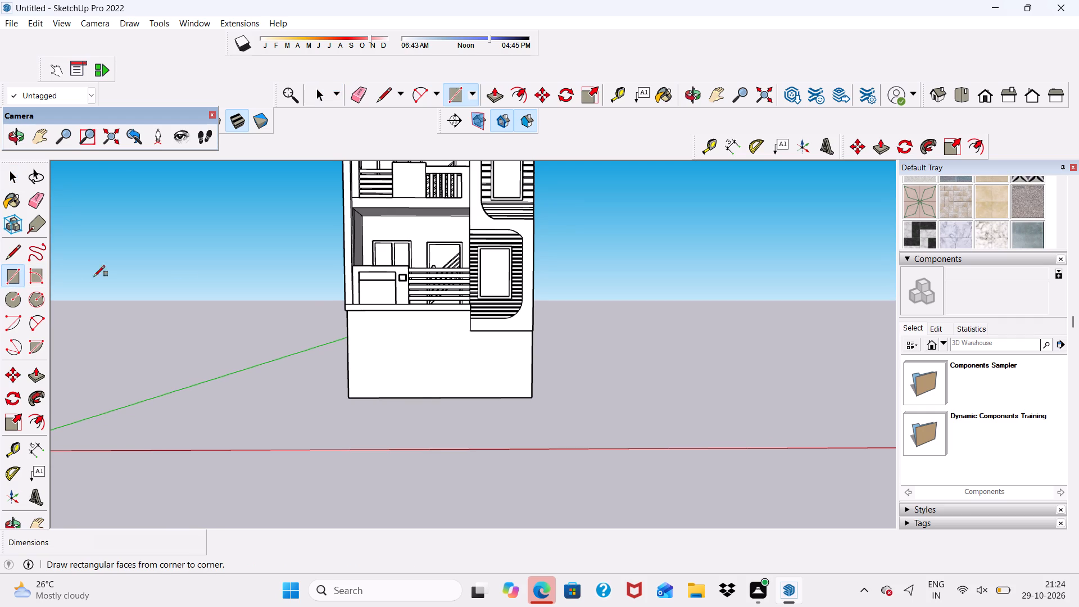
pyautogui.scroll(-2, 268, 288)
pyautogui.moveTo(333, 339); pyautogui.dragTo(369, 353, button='middle')
pyautogui.scroll(6, 377, 361)
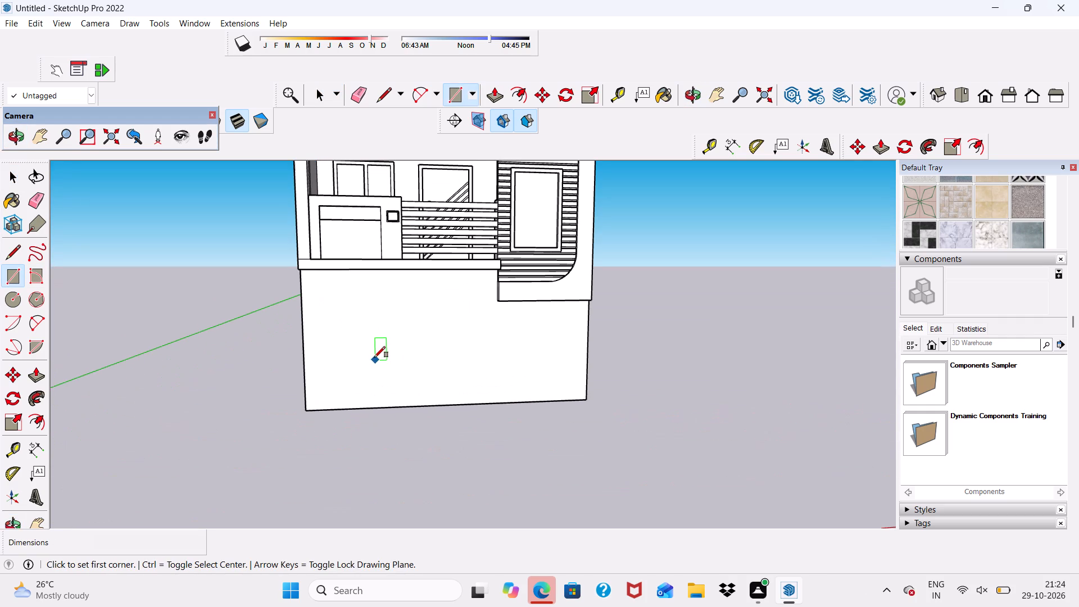
pyautogui.moveTo(374, 357); pyautogui.dragTo(379, 343, button='middle')
pyautogui.scroll(6, 379, 343)
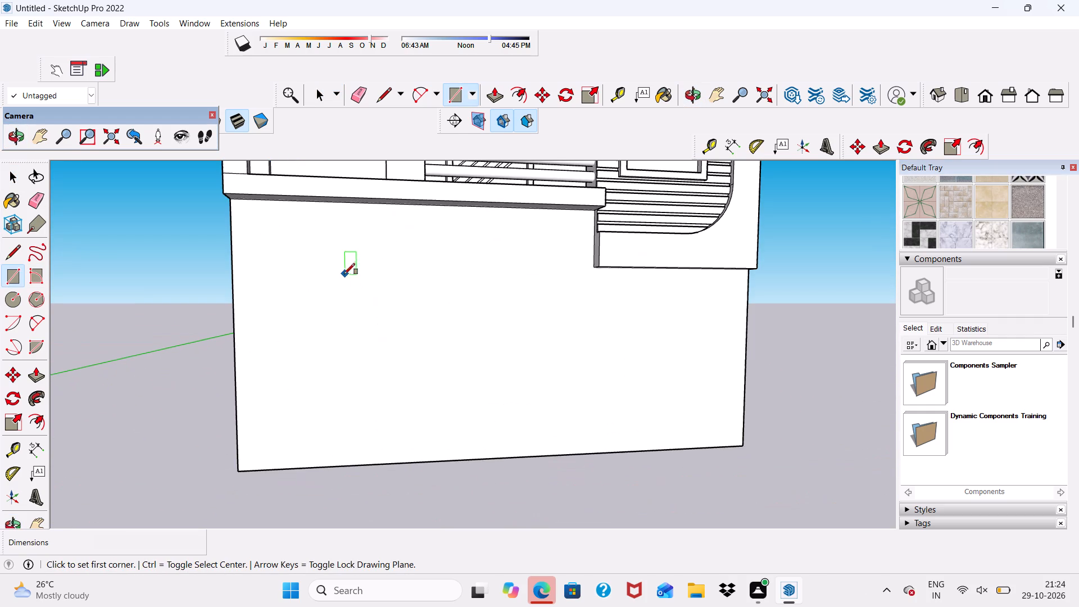
pyautogui.click(294, 275)
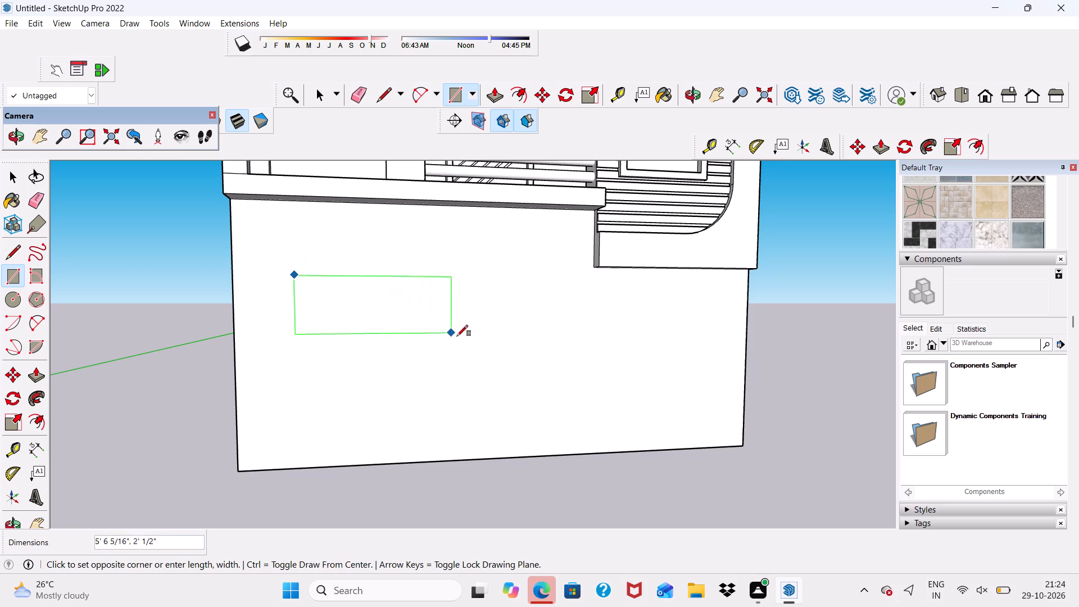
pyautogui.scroll(4, 469, 323)
pyautogui.scroll(-5, 397, 209)
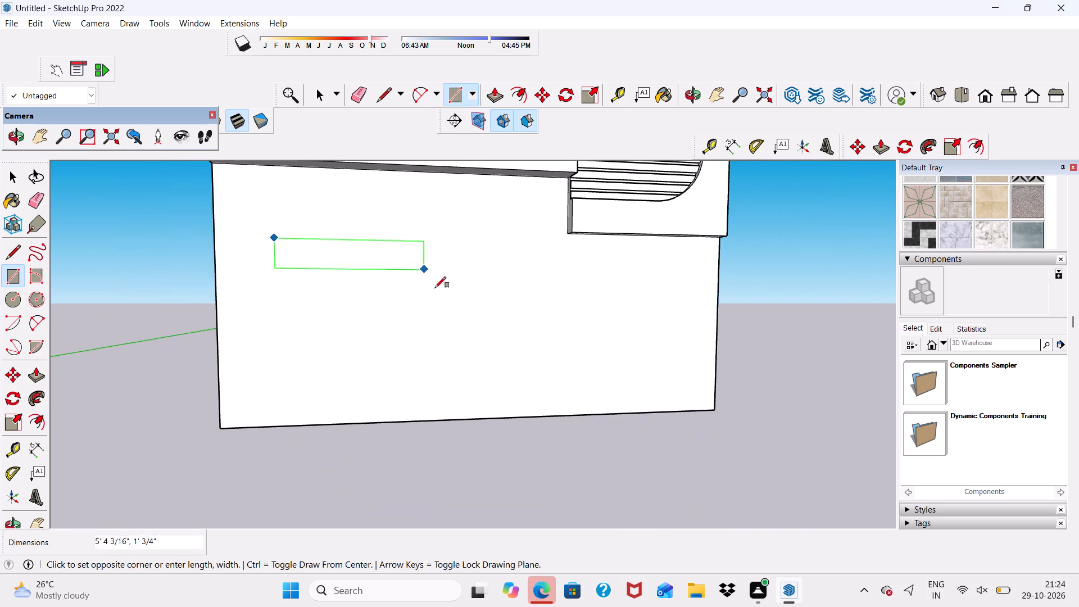
pyautogui.scroll(3, 455, 321)
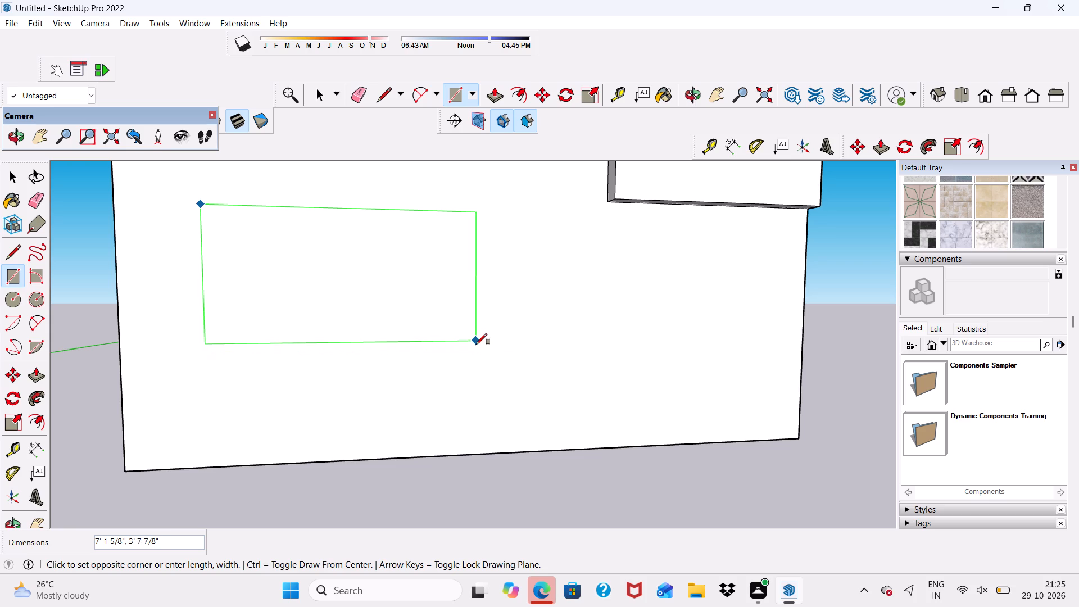
pyautogui.click(476, 345)
# Extrude the rectangle 3" out from the ground-floor wall with Push/Pull.
pyautogui.scroll(-4, 382, 224)
pyautogui.moveTo(361, 252); pyautogui.dragTo(310, 235, button='middle')
pyautogui.click(500, 92)
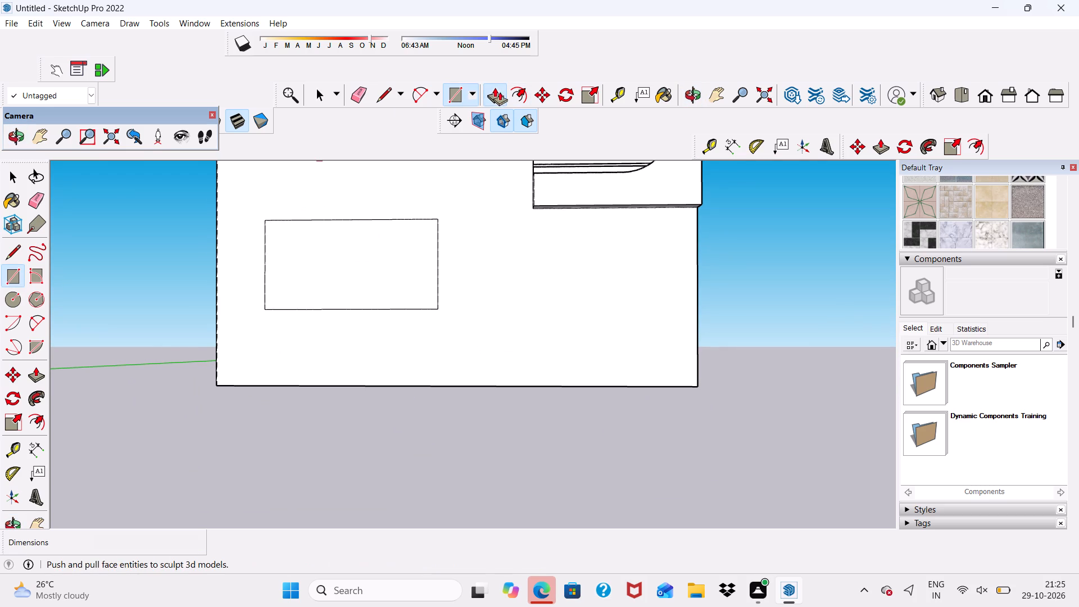
pyautogui.click(384, 254)
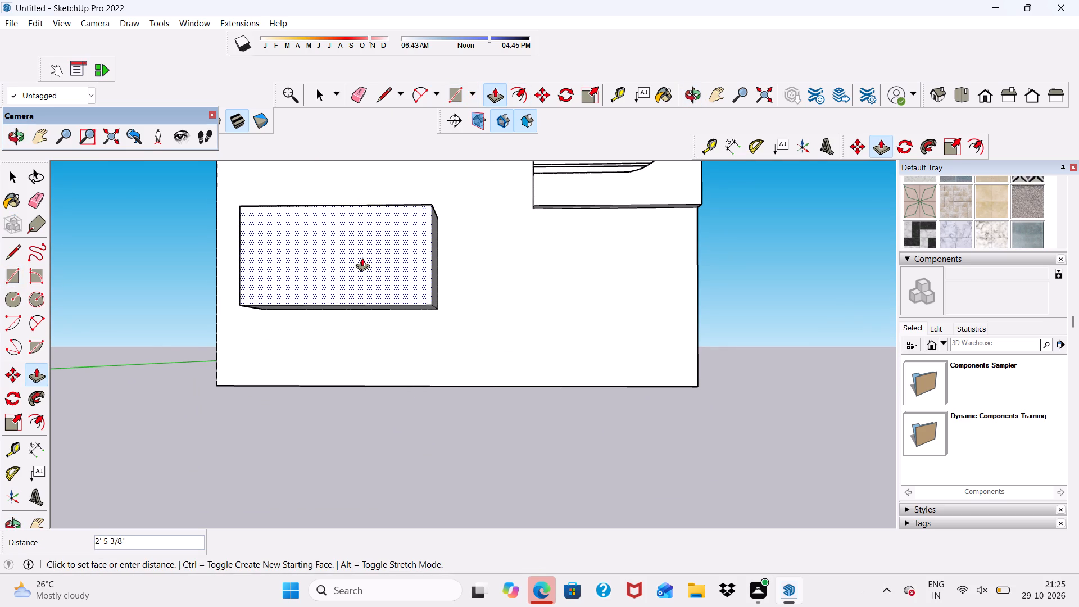
pyautogui.press('3')
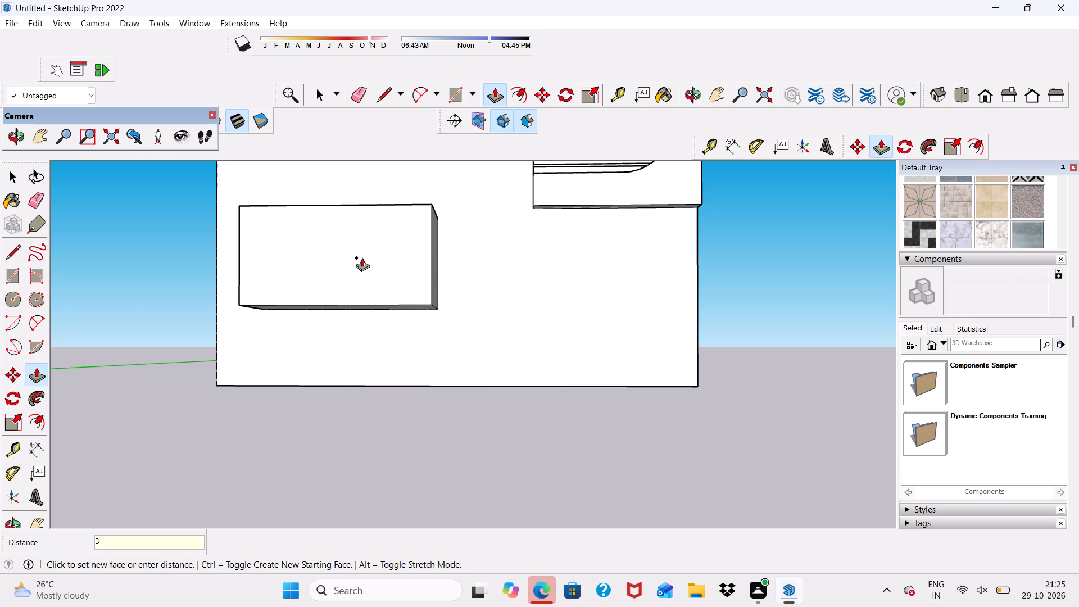
pyautogui.hotkey('shift', '"')
pyautogui.press('Return')
# Extend the raised panel upward by extruding its top face about 9 1/4".
pyautogui.scroll(-4, 344, 227)
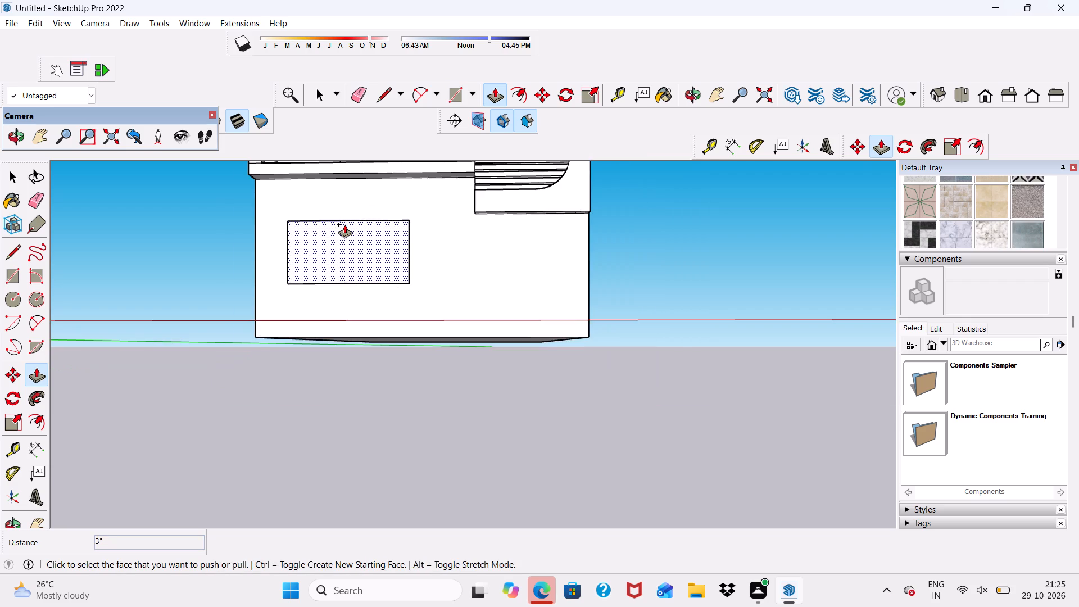
pyautogui.moveTo(344, 224); pyautogui.dragTo(289, 399, button='middle')
pyautogui.scroll(19, 298, 255)
pyautogui.click(311, 258)
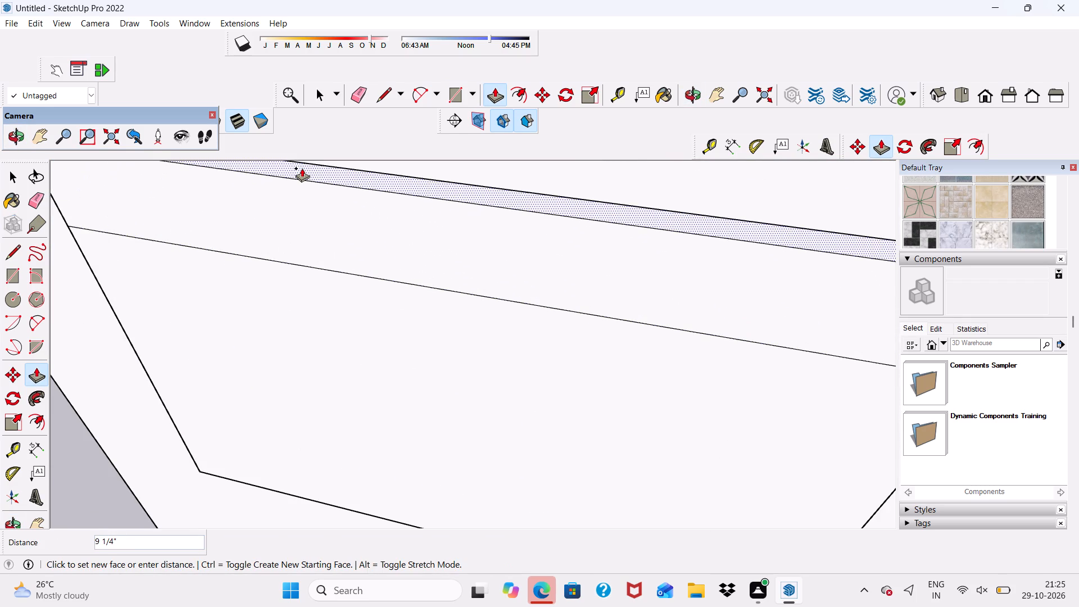
pyautogui.click(302, 168)
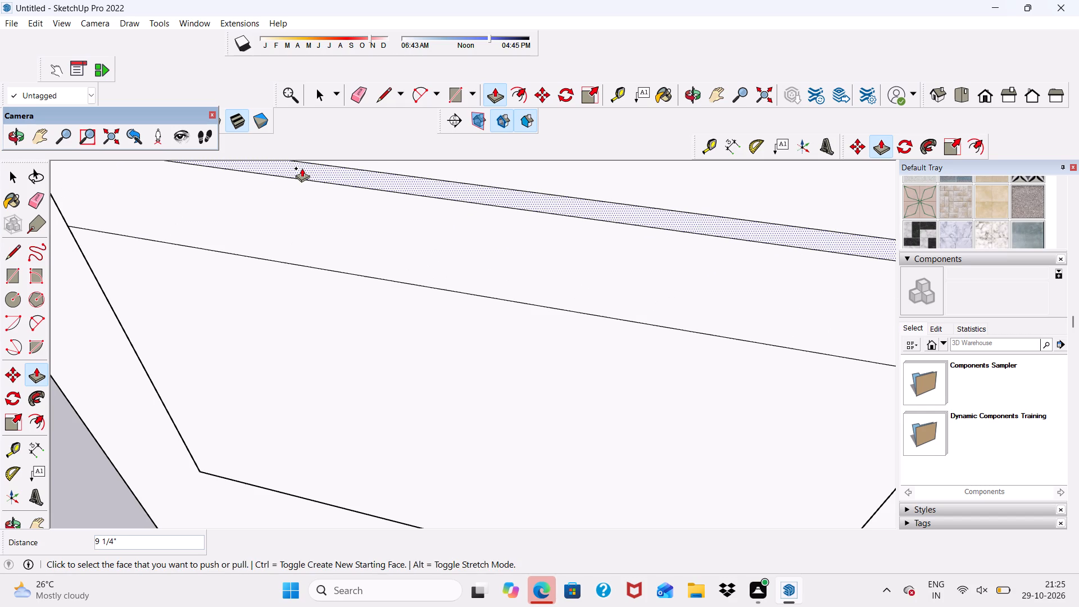
# Erase the leftover seam lines across the front and both side faces of the raised panel.
pyautogui.scroll(-4, 302, 178)
pyautogui.moveTo(305, 236); pyautogui.dragTo(372, 151, button='middle')
pyautogui.scroll(-5, 348, 244)
pyautogui.moveTo(346, 306); pyautogui.dragTo(227, 206, button='middle')
pyautogui.click(366, 92)
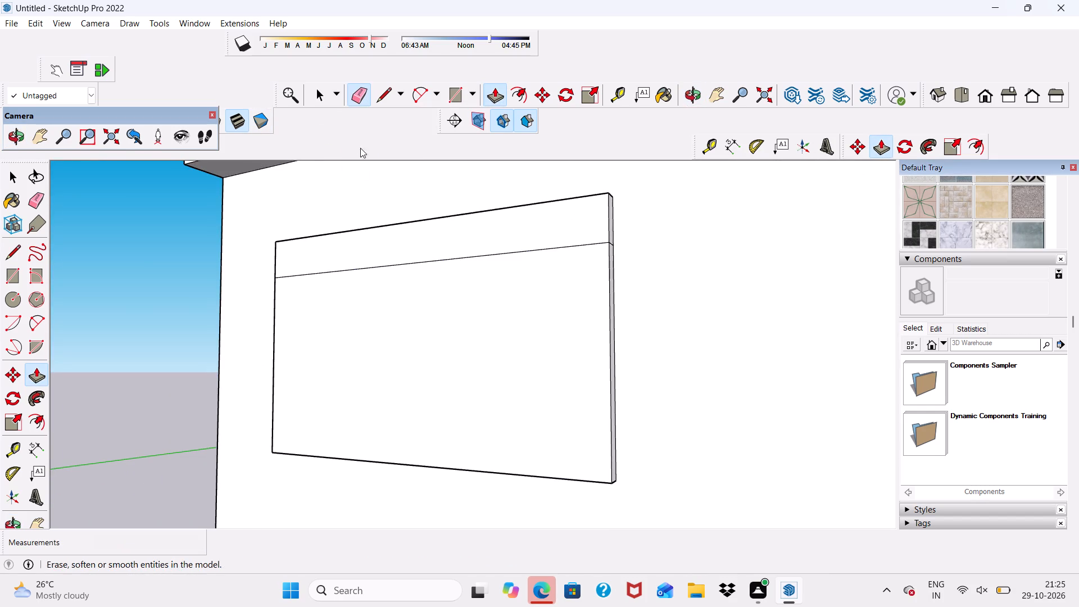
pyautogui.scroll(3, 357, 200)
pyautogui.moveTo(353, 251); pyautogui.dragTo(356, 292)
pyautogui.scroll(-6, 324, 241)
pyautogui.scroll(6, 587, 268)
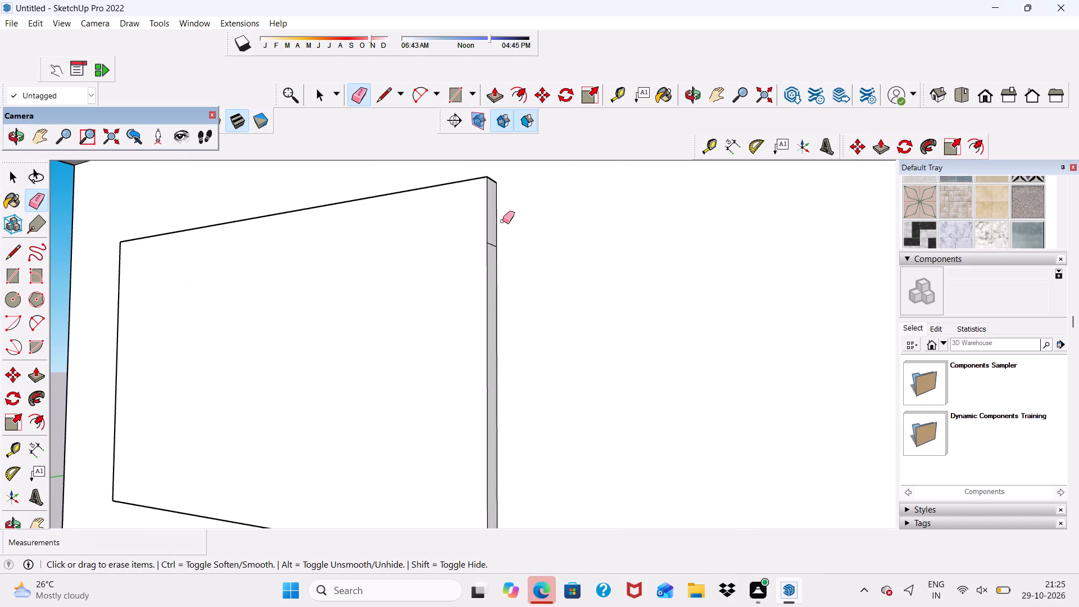
pyautogui.scroll(5, 501, 221)
pyautogui.moveTo(483, 251); pyautogui.dragTo(486, 275)
pyautogui.scroll(-9, 485, 275)
pyautogui.moveTo(185, 324); pyautogui.dragTo(398, 321, button='middle')
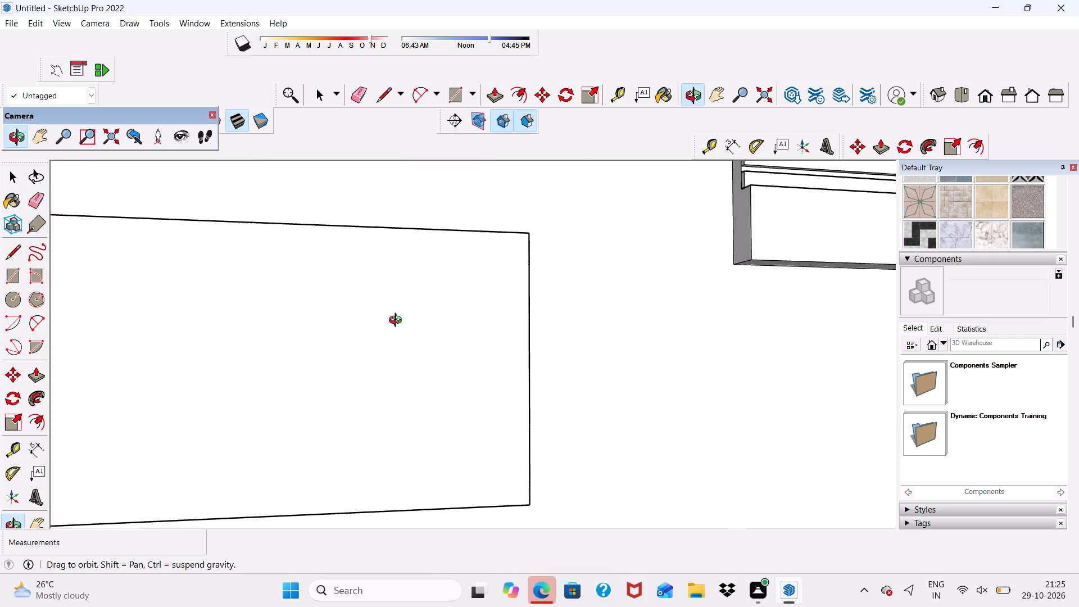
pyautogui.moveTo(398, 321); pyautogui.dragTo(551, 356, button='middle')
pyautogui.scroll(3, 465, 324)
pyautogui.moveTo(509, 312); pyautogui.dragTo(508, 322)
pyautogui.scroll(-5, 497, 318)
# Draw a window rectangle about 4' 7" by 3' 8" on the panel's front face, offset toward its right side.
pyautogui.moveTo(540, 314); pyautogui.dragTo(166, 280, button='middle')
pyautogui.scroll(1, 170, 271)
pyautogui.scroll(-9, 234, 232)
pyautogui.moveTo(350, 260); pyautogui.dragTo(406, 254, button='middle')
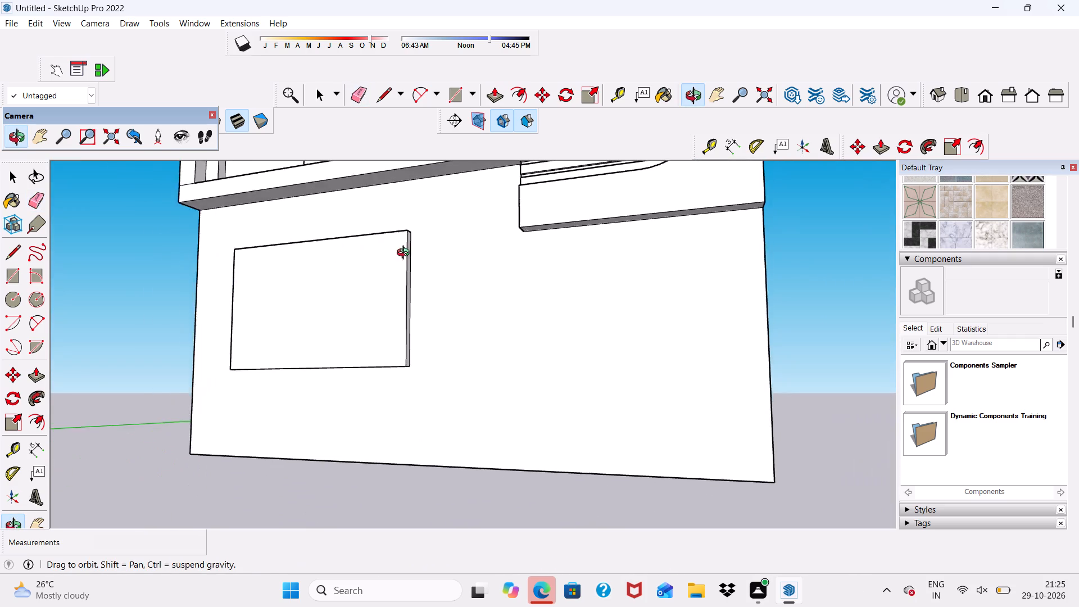
pyautogui.moveTo(406, 254); pyautogui.dragTo(426, 280, button='middle')
pyautogui.scroll(-5, 383, 223)
pyautogui.moveTo(383, 223); pyautogui.dragTo(336, 262, button='middle')
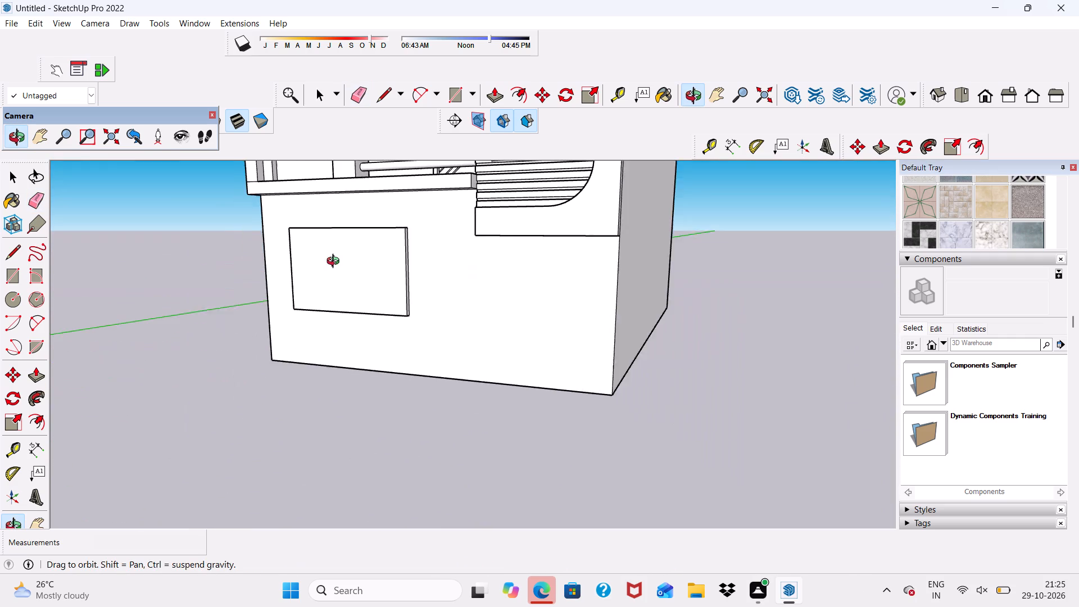
pyautogui.moveTo(336, 262); pyautogui.dragTo(295, 264, button='middle')
pyautogui.moveTo(324, 243); pyautogui.dragTo(428, 216, button='middle')
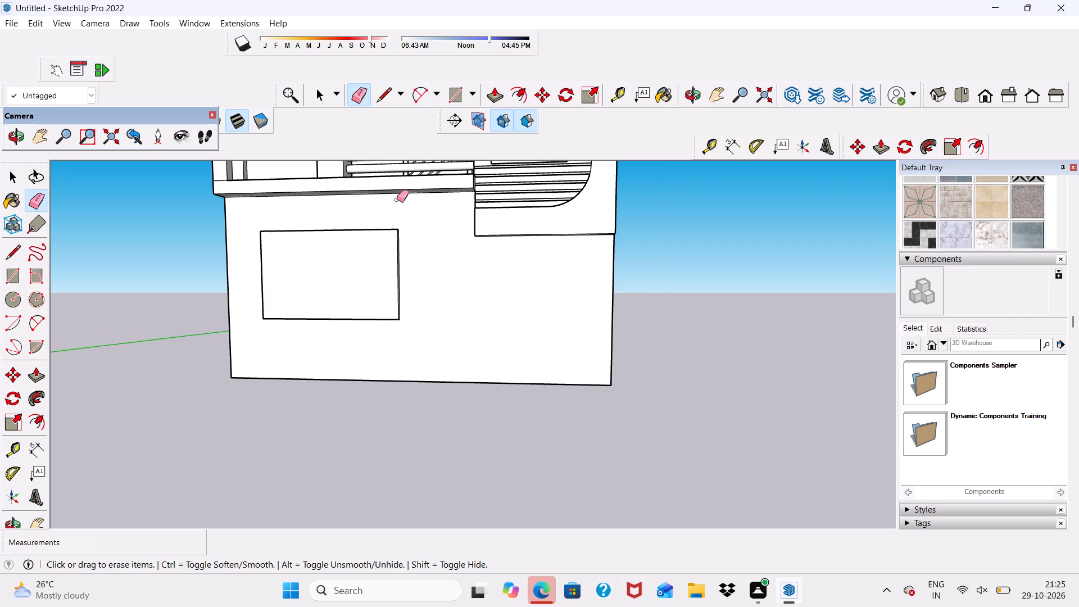
pyautogui.click(448, 89)
pyautogui.scroll(4, 266, 287)
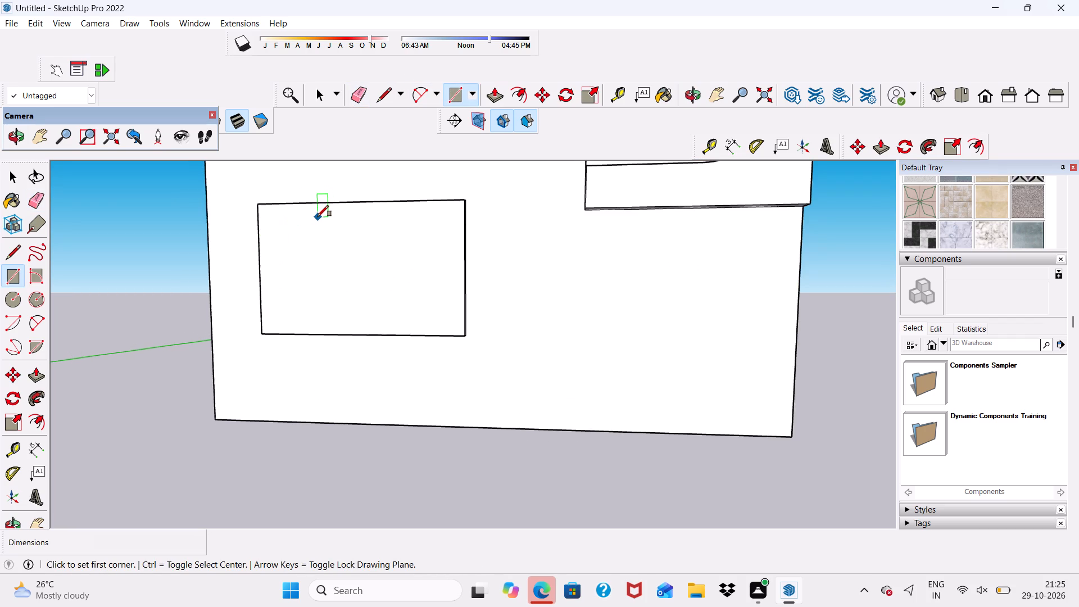
pyautogui.click(318, 214)
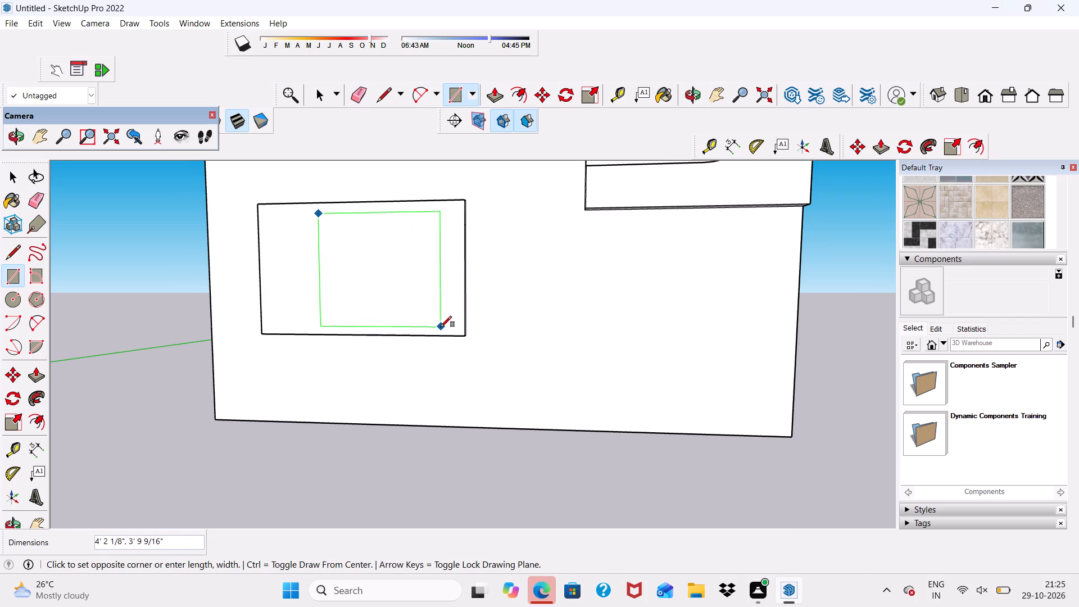
pyautogui.scroll(6, 441, 328)
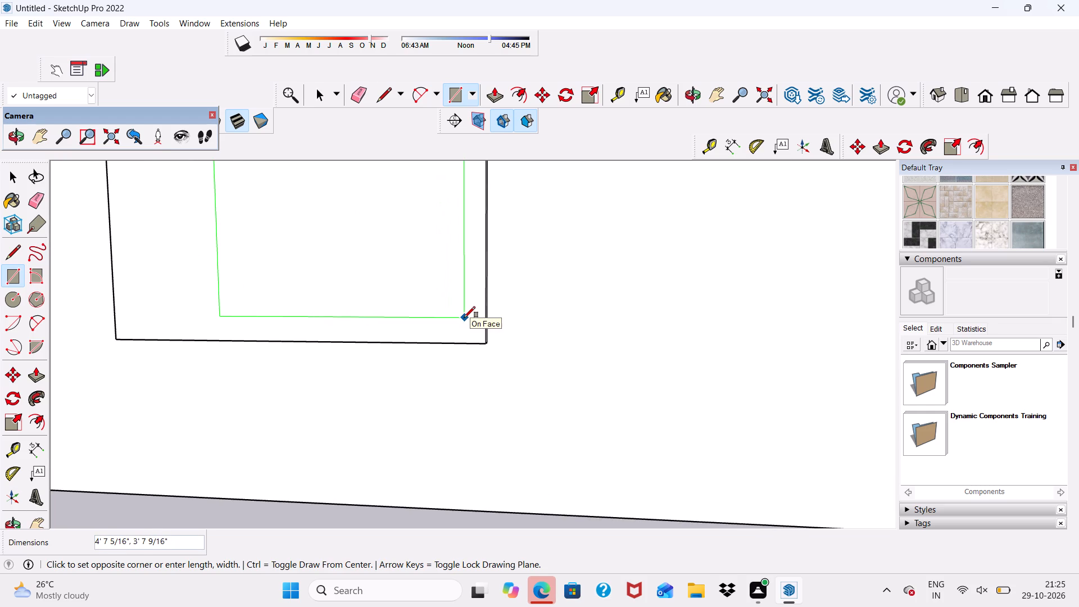
pyautogui.click(464, 318)
# Offset the window rectangle's outline inward to form a narrow frame.
pyautogui.scroll(-7, 396, 258)
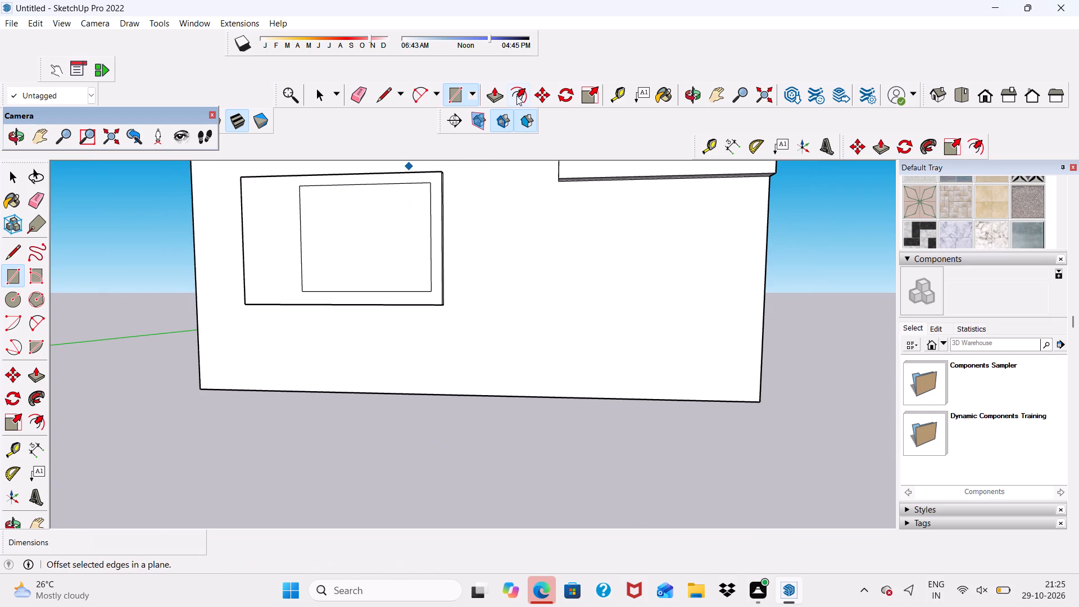
pyautogui.click(518, 95)
pyautogui.click(315, 234)
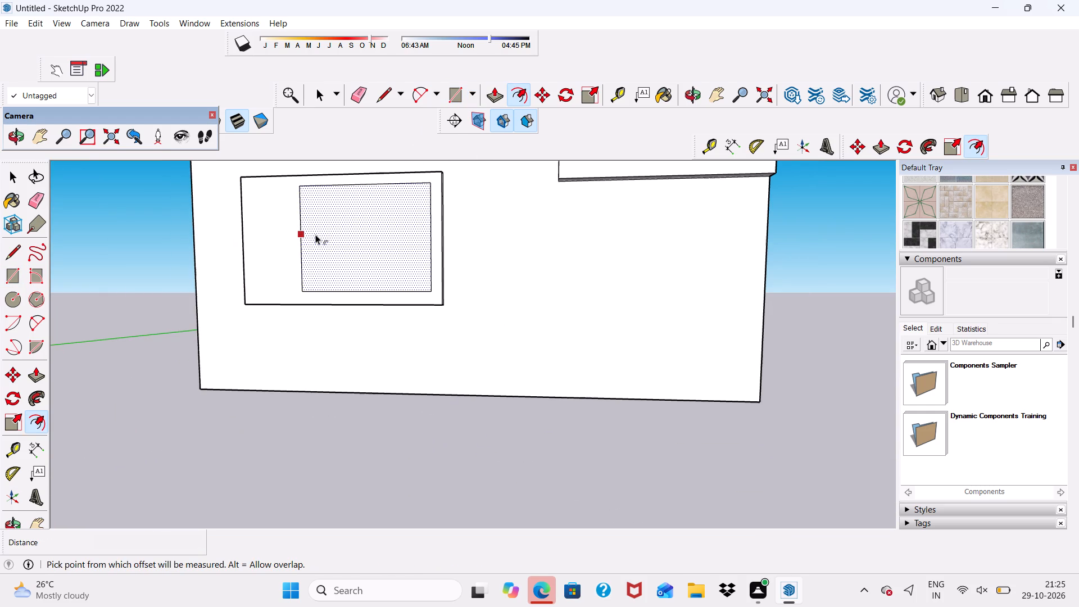
pyautogui.click(308, 233)
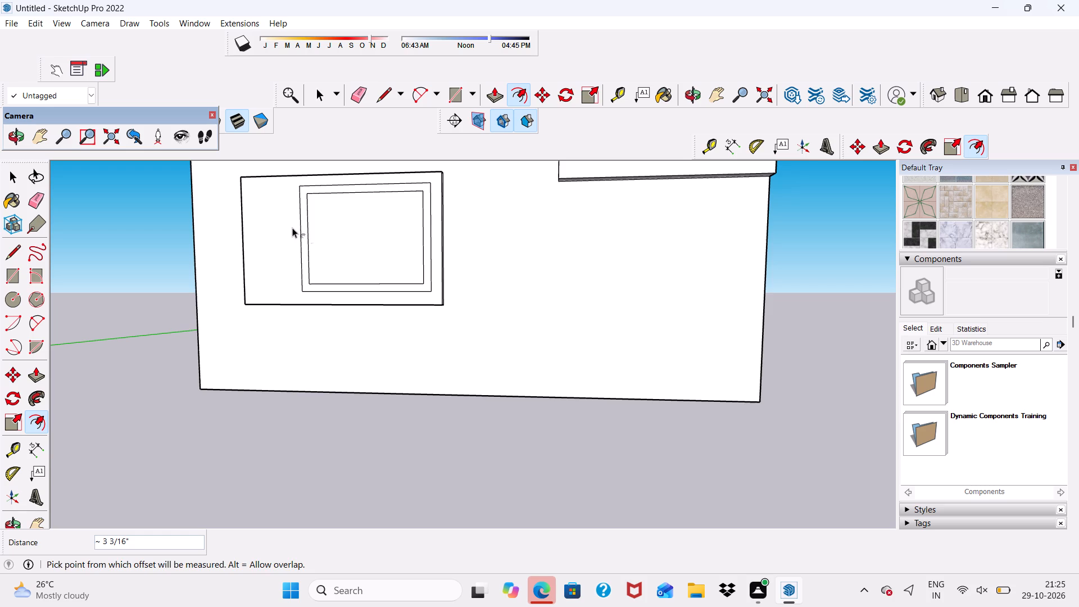
# Draw a vertical mullion rectangle about 3" wide and 3' 1" high across the middle of the inner window opening.
pyautogui.click(455, 97)
pyautogui.scroll(4, 363, 178)
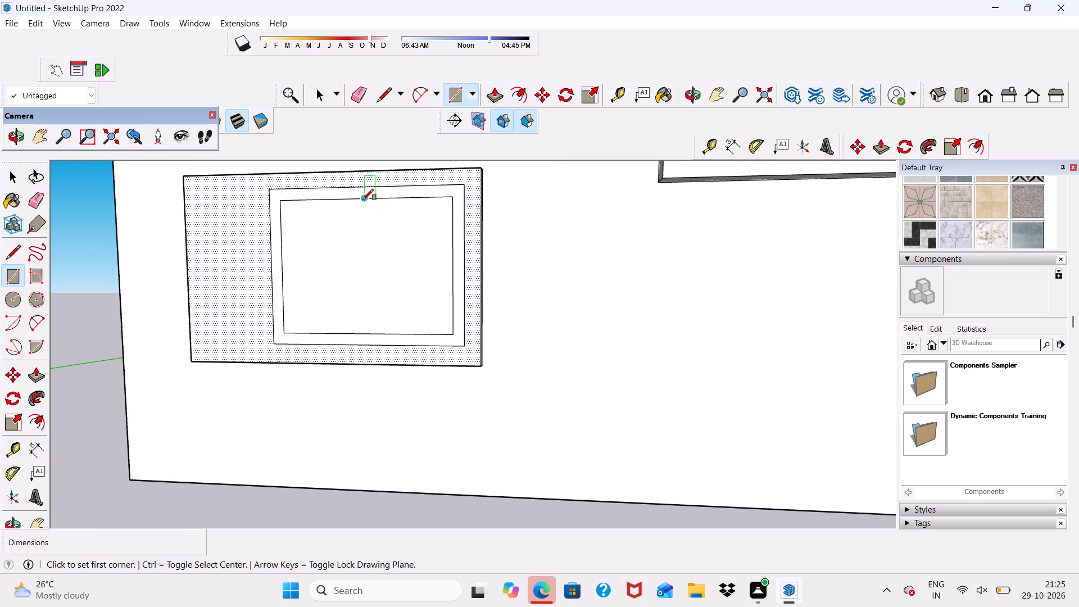
pyautogui.click(362, 200)
pyautogui.scroll(8, 379, 343)
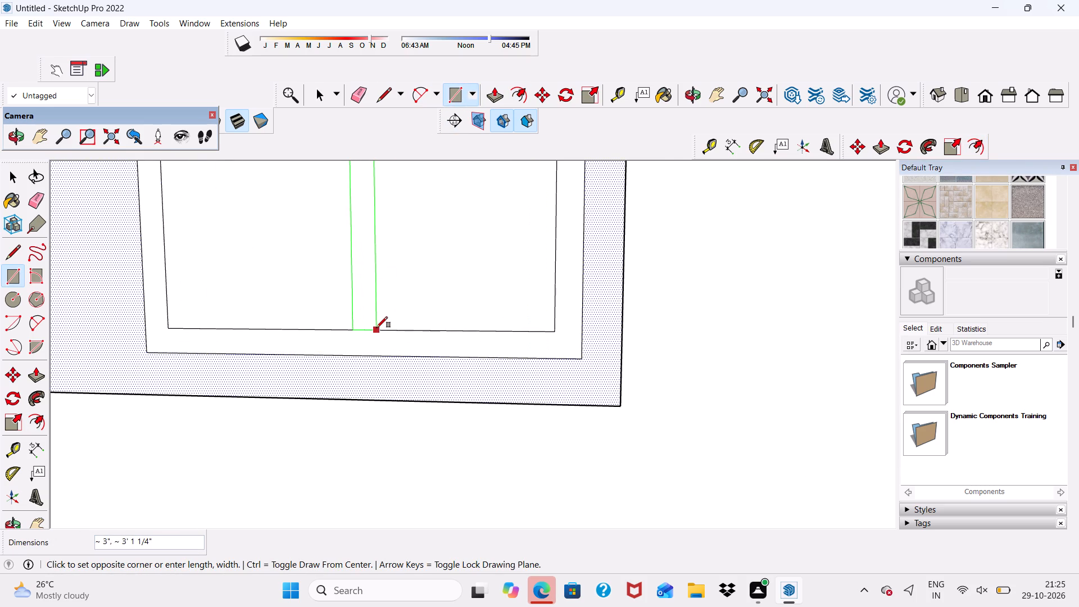
pyautogui.click(374, 329)
# Erase the short edges at the mullion's top and bottom so it merges with the window frame.
pyautogui.scroll(-11, 321, 311)
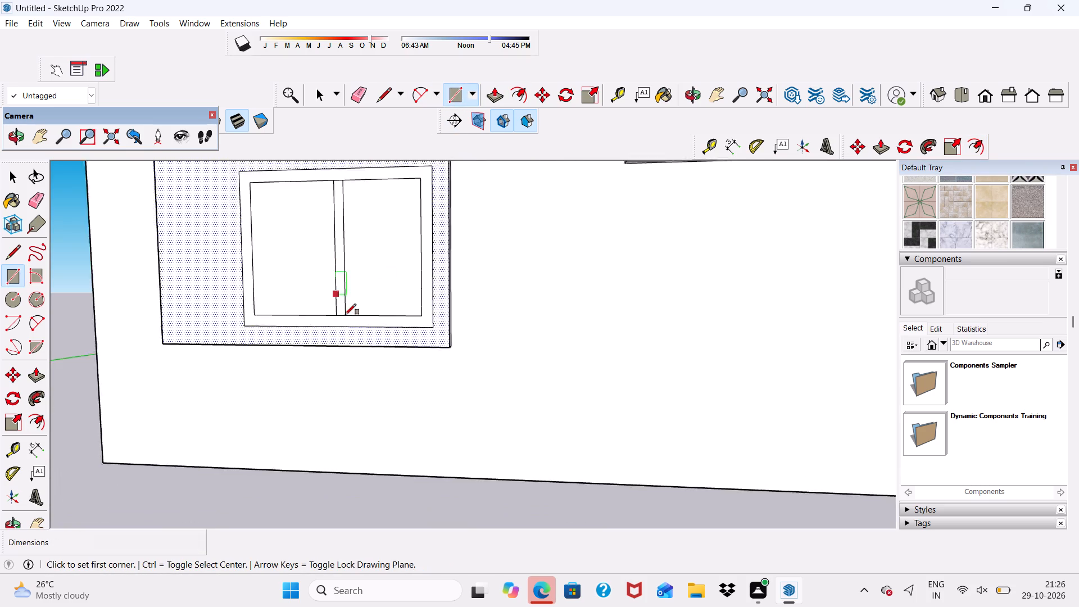
pyautogui.scroll(-2, 345, 315)
pyautogui.scroll(2, 364, 94)
pyautogui.click(359, 92)
pyautogui.scroll(11, 336, 228)
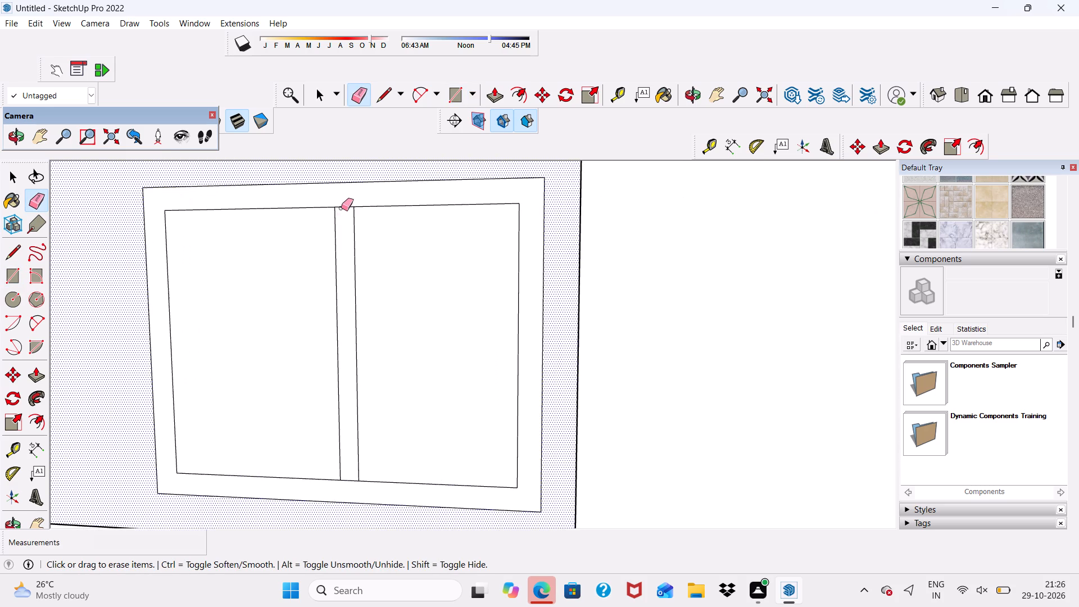
pyautogui.click(342, 207)
pyautogui.scroll(-7, 344, 224)
pyautogui.scroll(11, 359, 429)
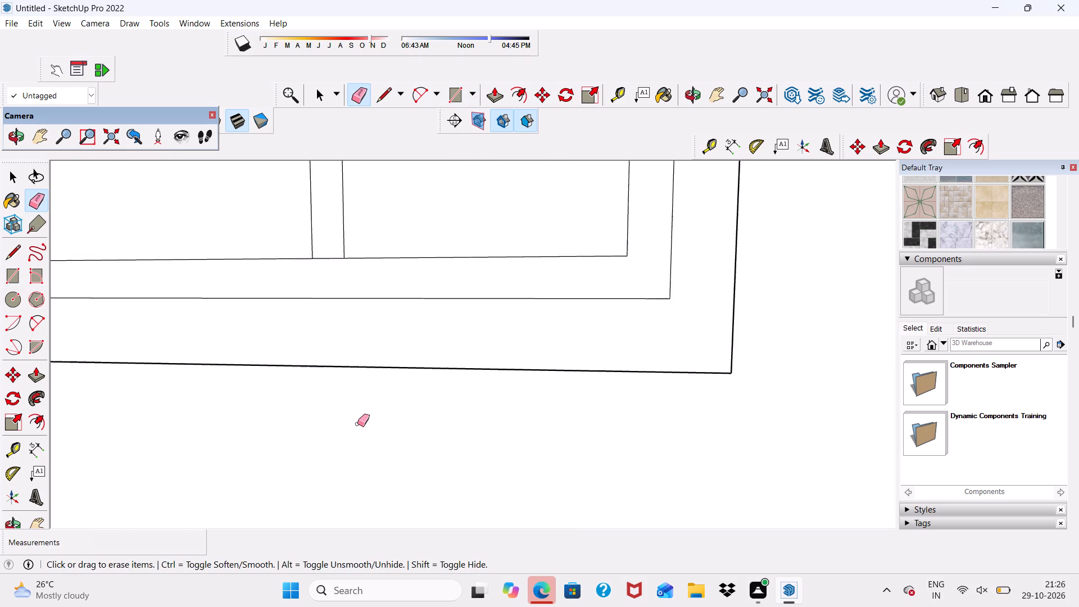
pyautogui.scroll(2, 357, 424)
pyautogui.moveTo(319, 206); pyautogui.dragTo(319, 228)
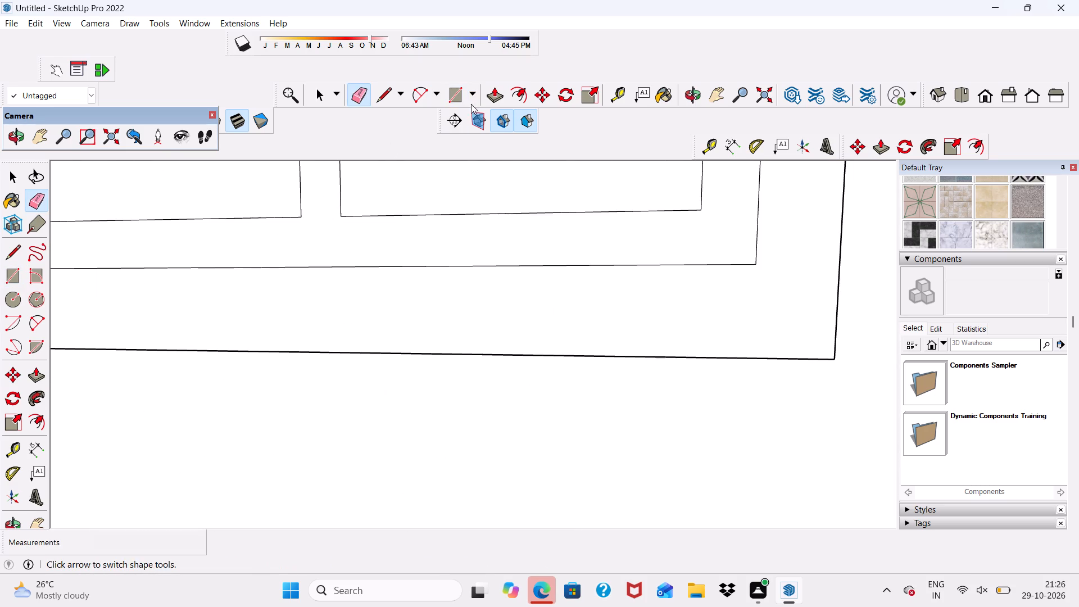
# Push/Pull the window frame and its mullion 3" outward from the panel's face.
pyautogui.click(491, 94)
pyautogui.click(378, 243)
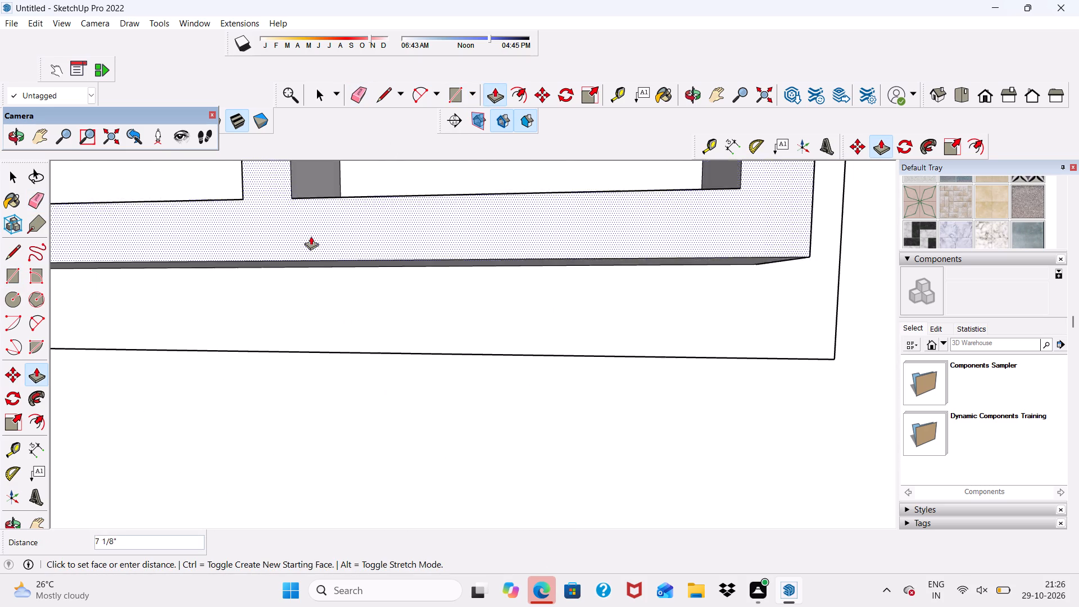
pyautogui.scroll(-12, 310, 236)
pyautogui.moveTo(356, 237); pyautogui.dragTo(246, 284, button='middle')
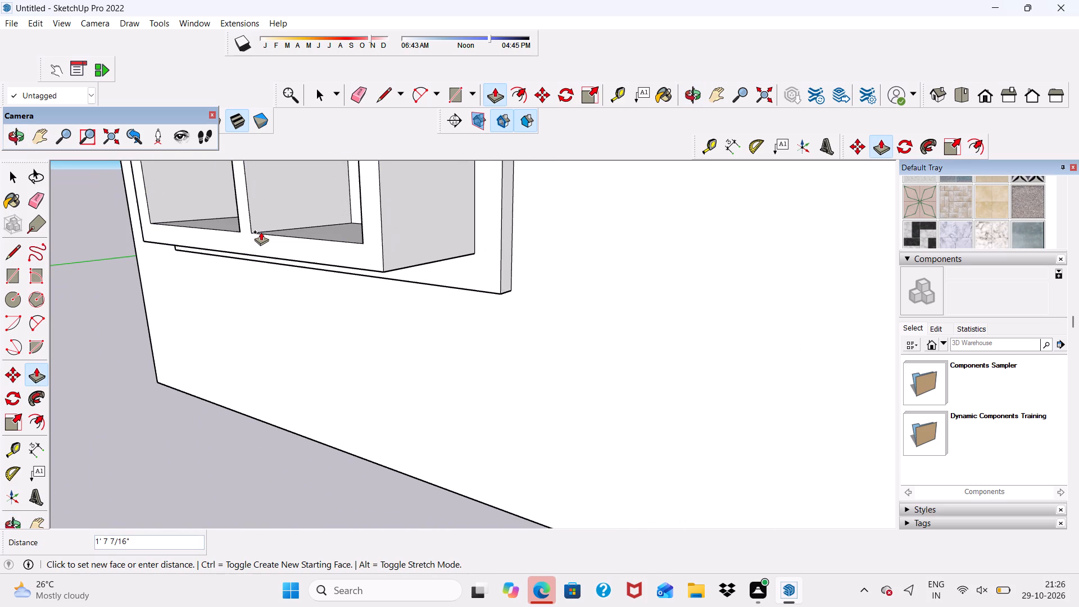
pyautogui.press('3')
pyautogui.hotkey('shift', '"')
pyautogui.press('Return')
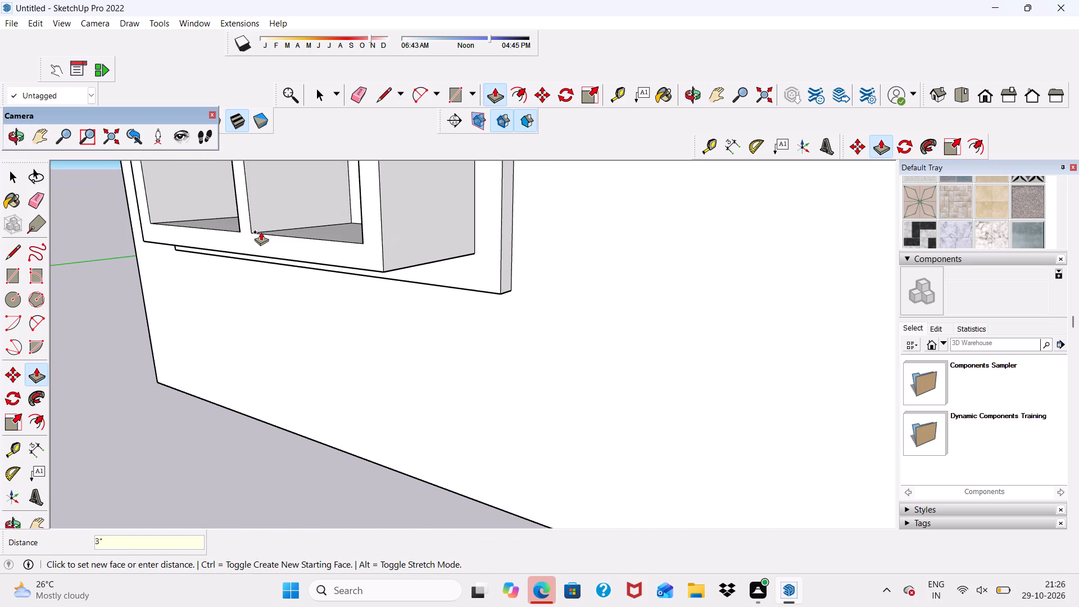
pyautogui.scroll(-13, 261, 232)
pyautogui.moveTo(267, 234); pyautogui.dragTo(484, 204, button='middle')
pyautogui.scroll(1, 280, 225)
pyautogui.scroll(-11, 321, 234)
pyautogui.scroll(1, 379, 253)
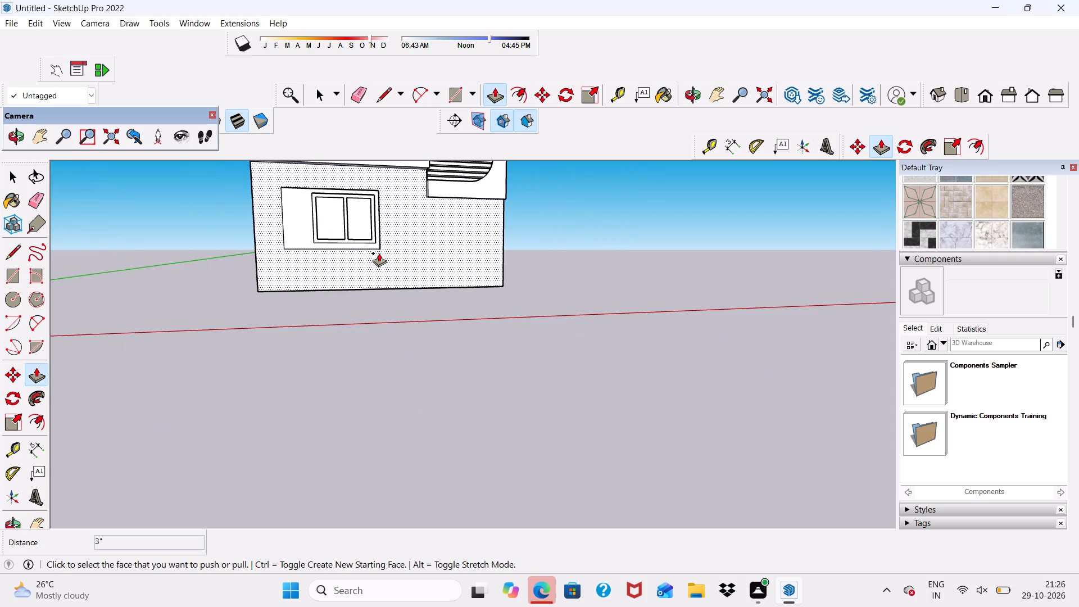
pyautogui.press('space')
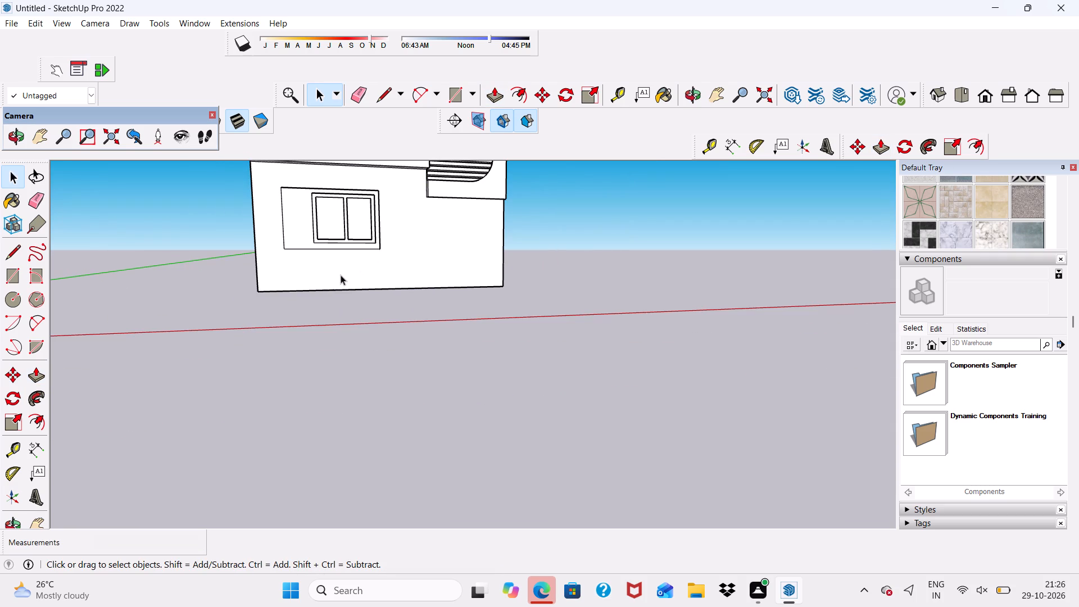
# Draw a narrow, slanted closed strip about 2' 2" long with the Line tool on the blank panel area beside the window.
pyautogui.scroll(3, 371, 295)
pyautogui.scroll(-1, 371, 295)
pyautogui.moveTo(371, 295); pyautogui.dragTo(321, 212, button='middle')
pyautogui.scroll(6, 266, 183)
pyautogui.scroll(-1, 379, 214)
pyautogui.moveTo(379, 220); pyautogui.dragTo(363, 303, button='middle')
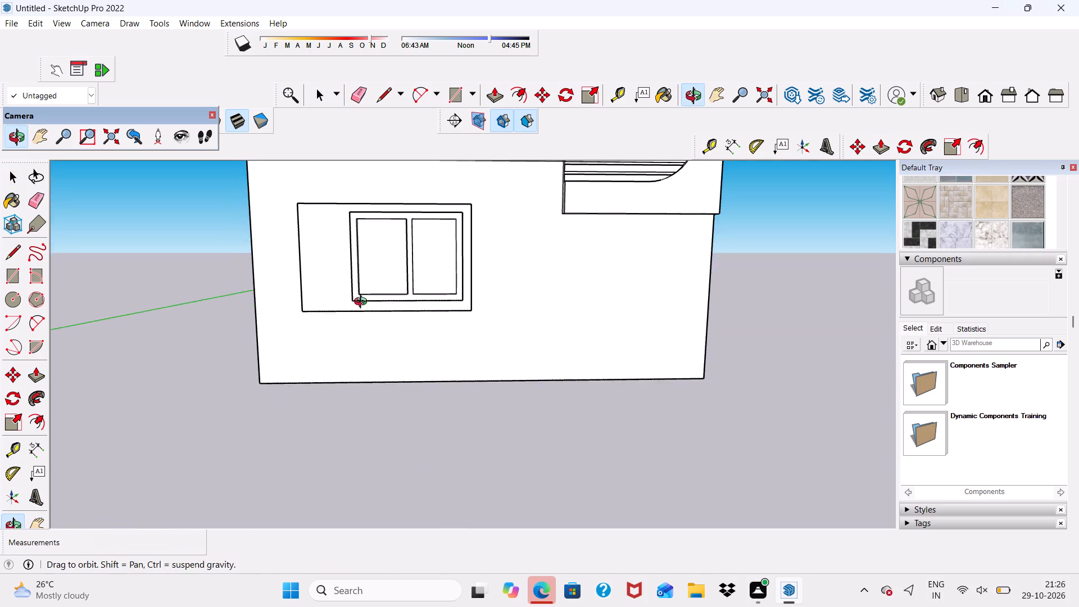
pyautogui.moveTo(363, 303); pyautogui.dragTo(357, 296, button='middle')
pyautogui.scroll(1, 384, 106)
pyautogui.click(379, 94)
pyautogui.scroll(5, 327, 320)
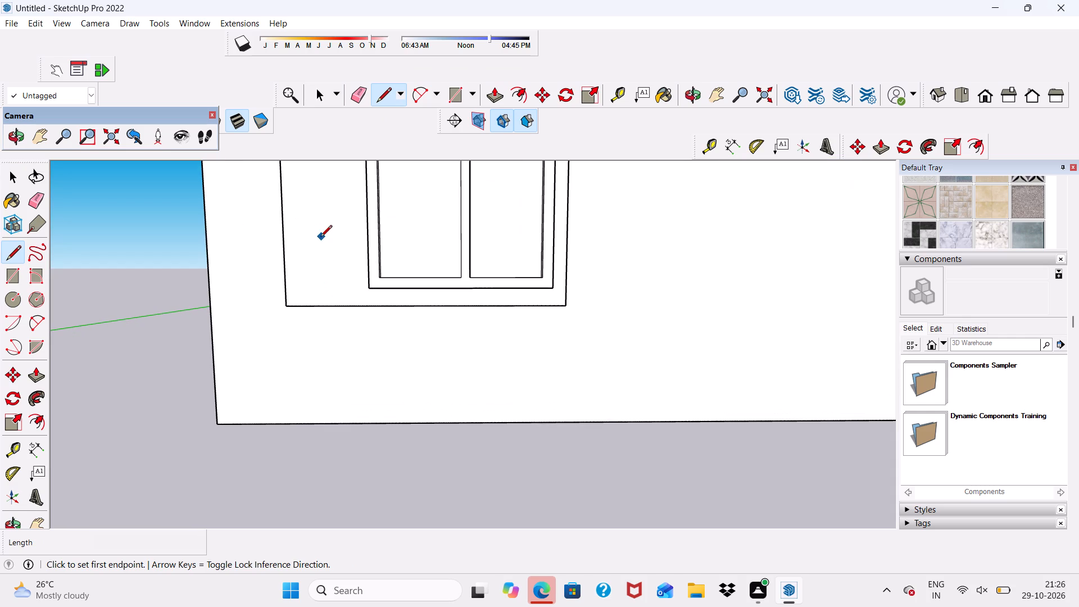
pyautogui.moveTo(355, 211); pyautogui.dragTo(375, 197, button='middle')
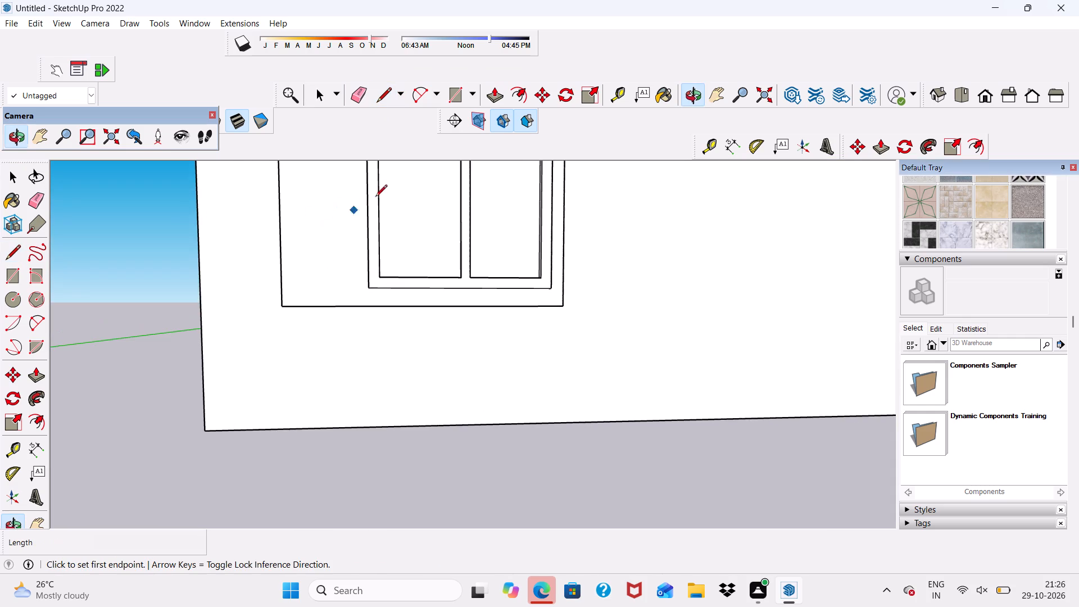
pyautogui.scroll(6, 306, 241)
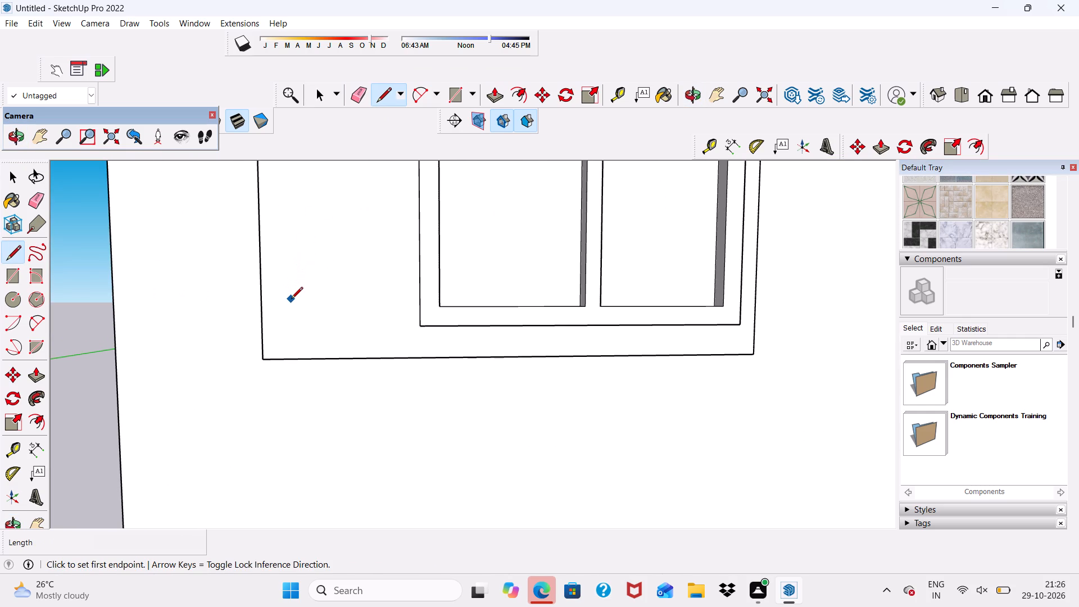
pyautogui.click(291, 300)
pyautogui.scroll(3, 378, 179)
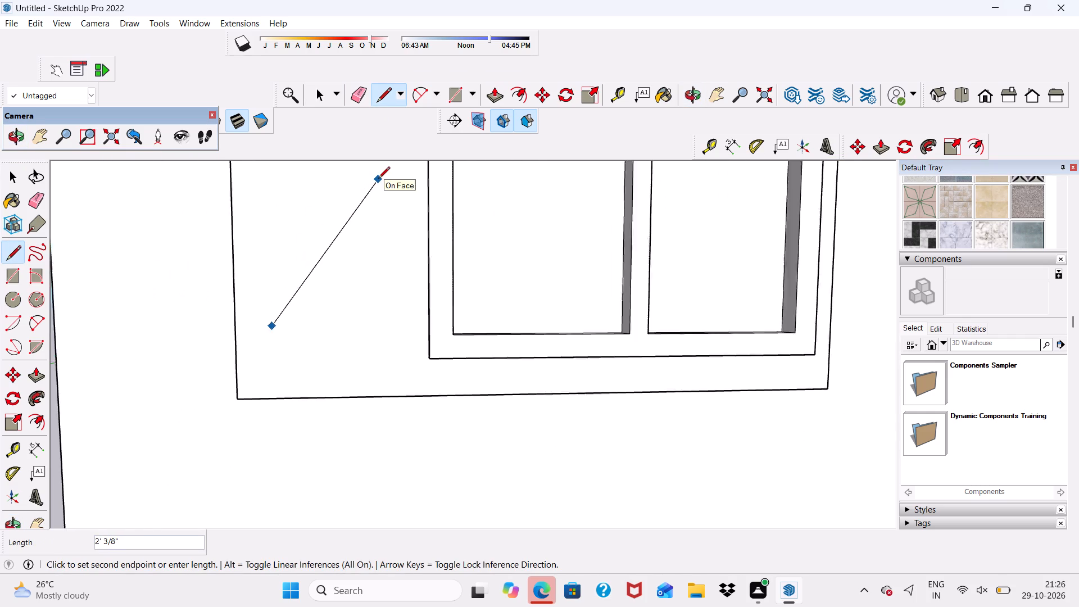
pyautogui.scroll(2, 378, 179)
pyautogui.scroll(-13, 369, 189)
pyautogui.scroll(2, 352, 193)
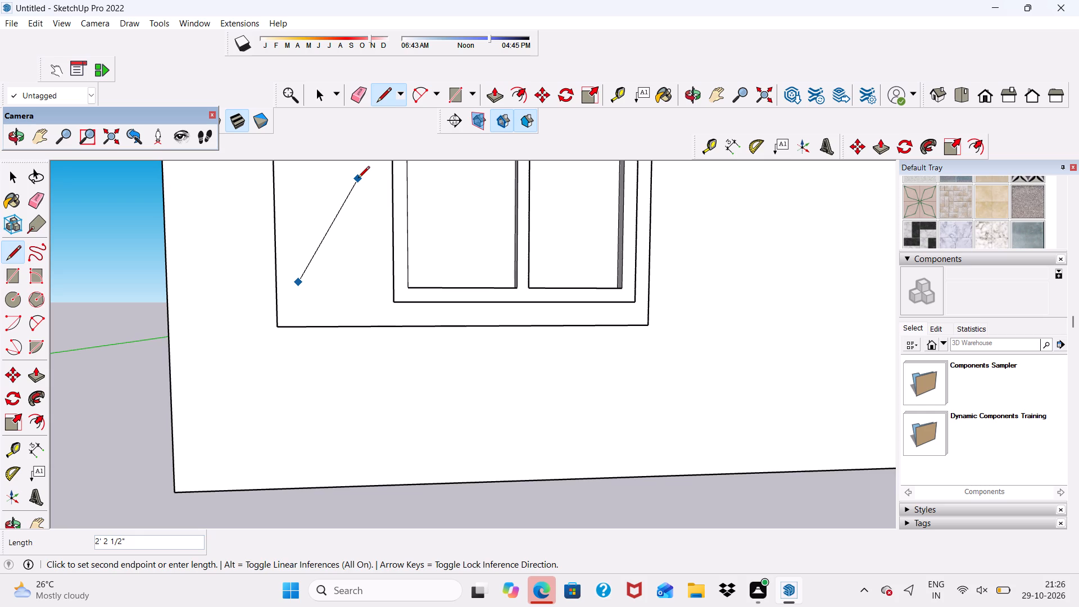
pyautogui.click(351, 176)
pyautogui.scroll(5, 352, 176)
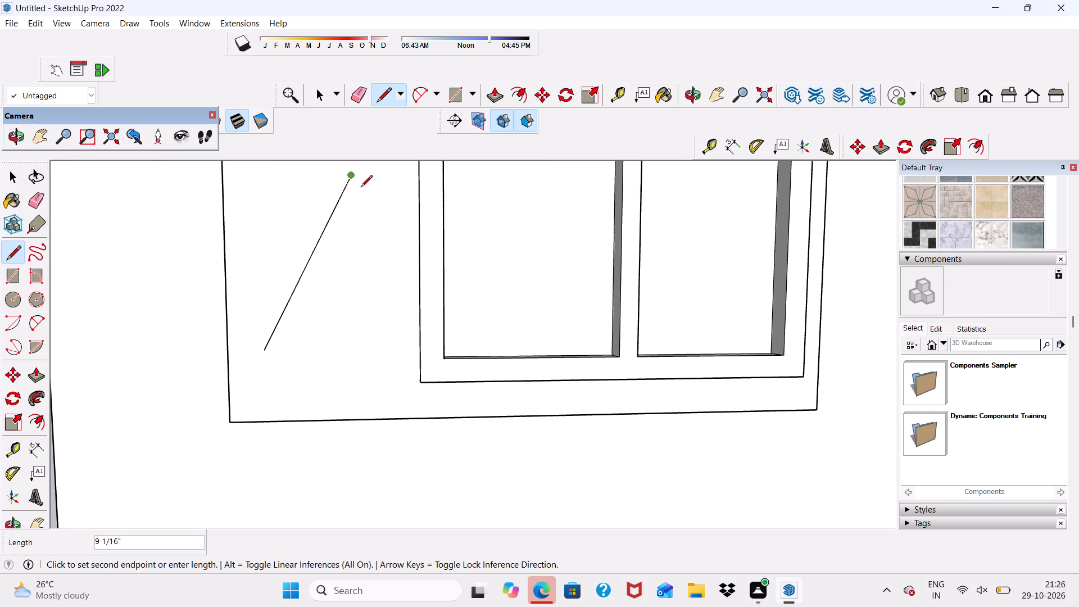
pyautogui.scroll(6, 353, 182)
pyautogui.click(347, 171)
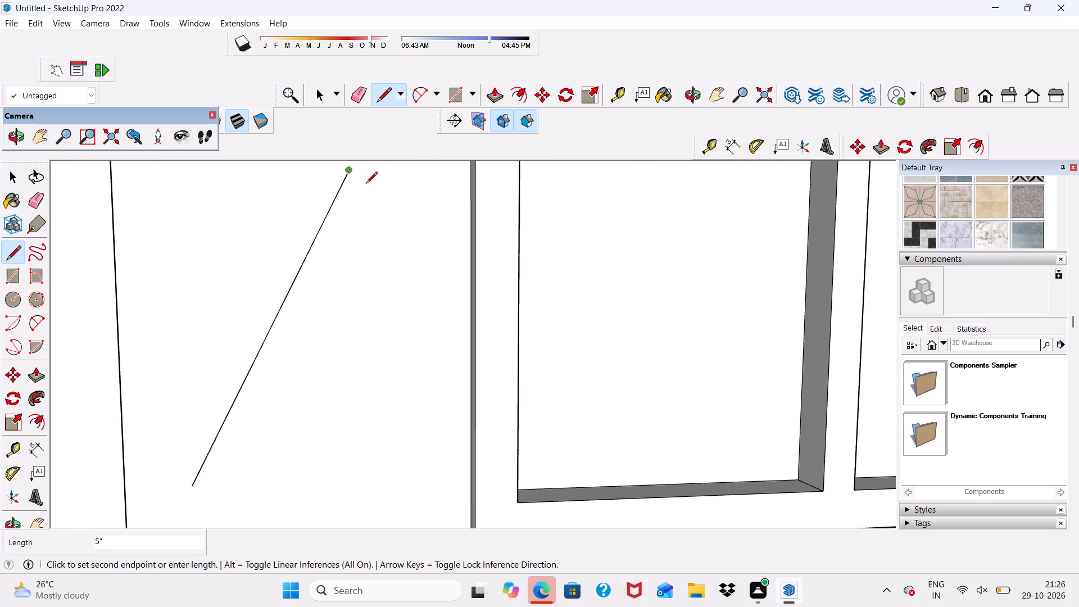
pyautogui.click(366, 183)
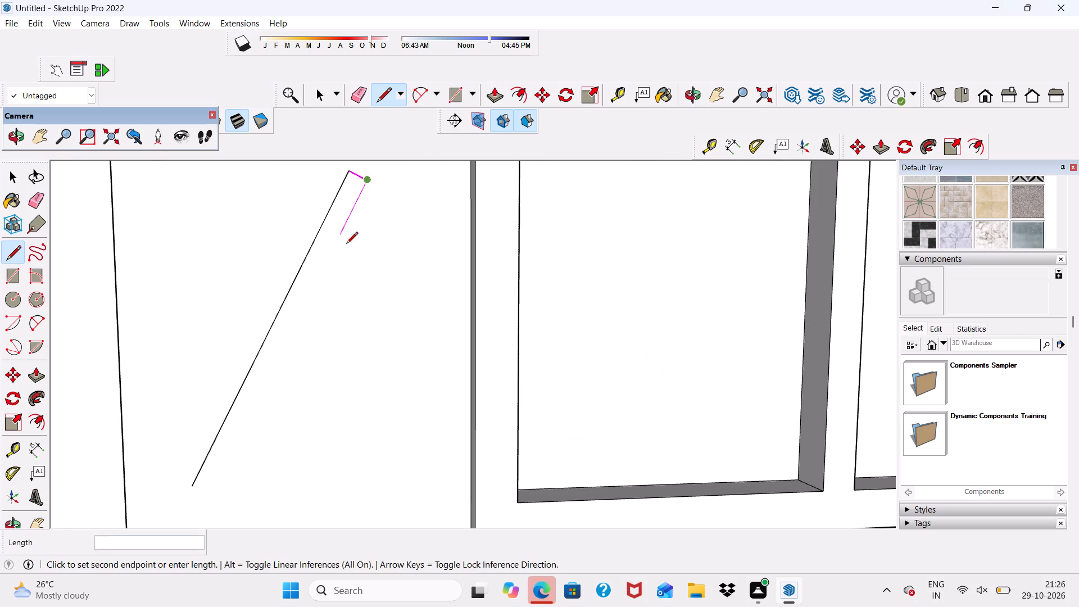
pyautogui.scroll(-5, 312, 275)
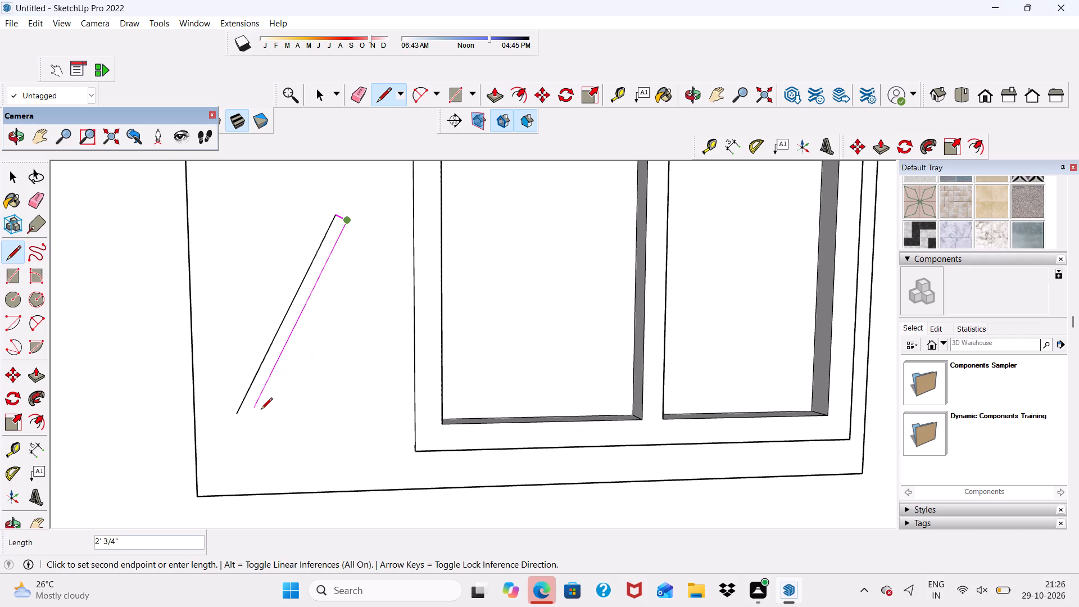
pyautogui.scroll(4, 254, 416)
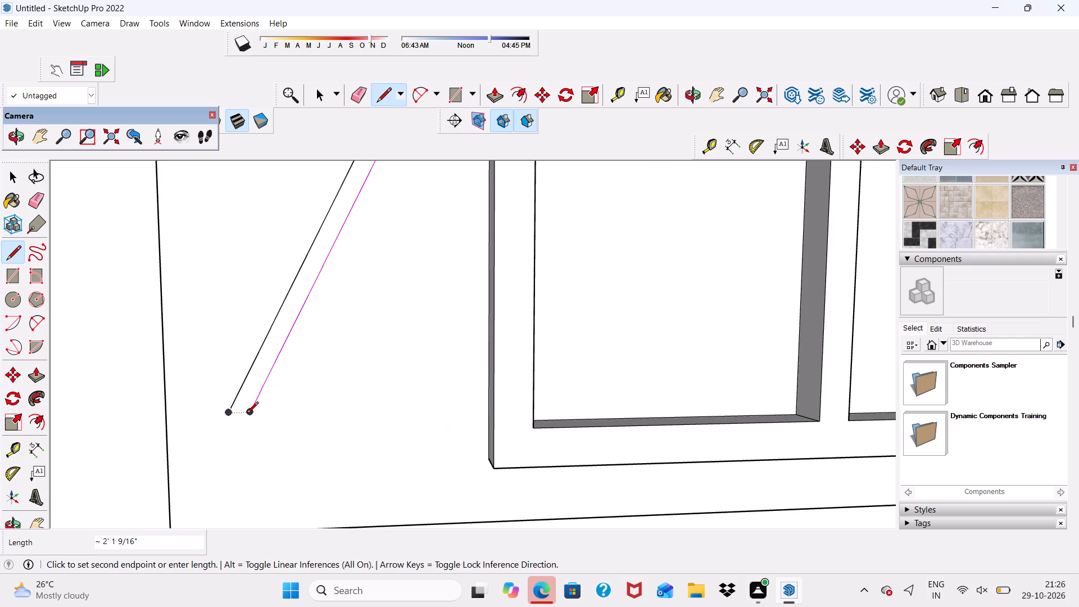
pyautogui.click(247, 414)
pyautogui.click(226, 413)
# Draw a short branch line rising from the upper part of the slanted strip's window-side edge toward the window.
pyautogui.scroll(-5, 246, 410)
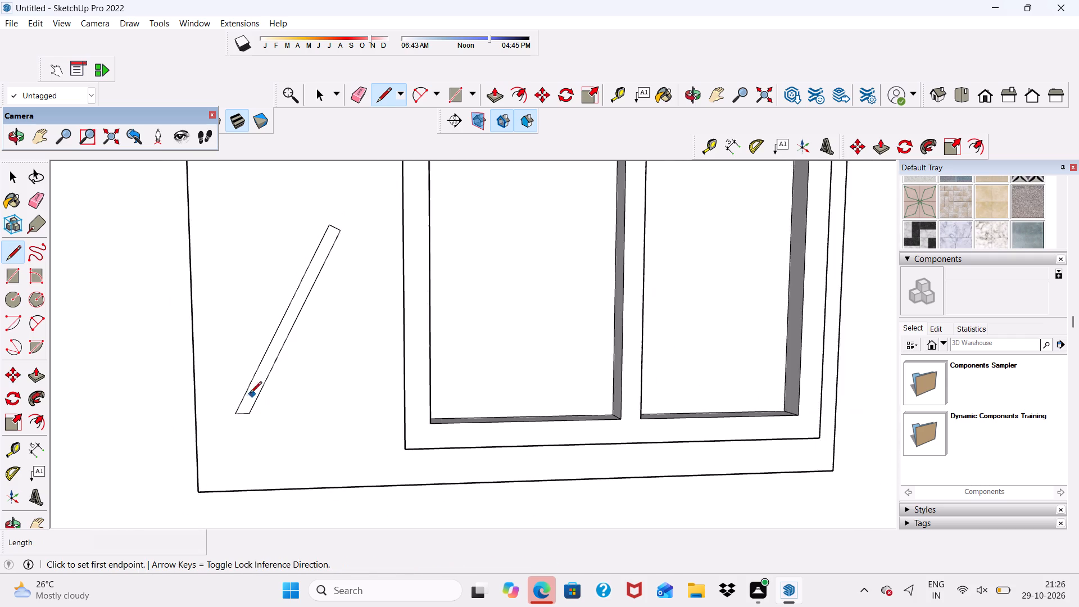
pyautogui.scroll(-2, 250, 394)
pyautogui.moveTo(247, 413); pyautogui.dragTo(329, 375, button='middle')
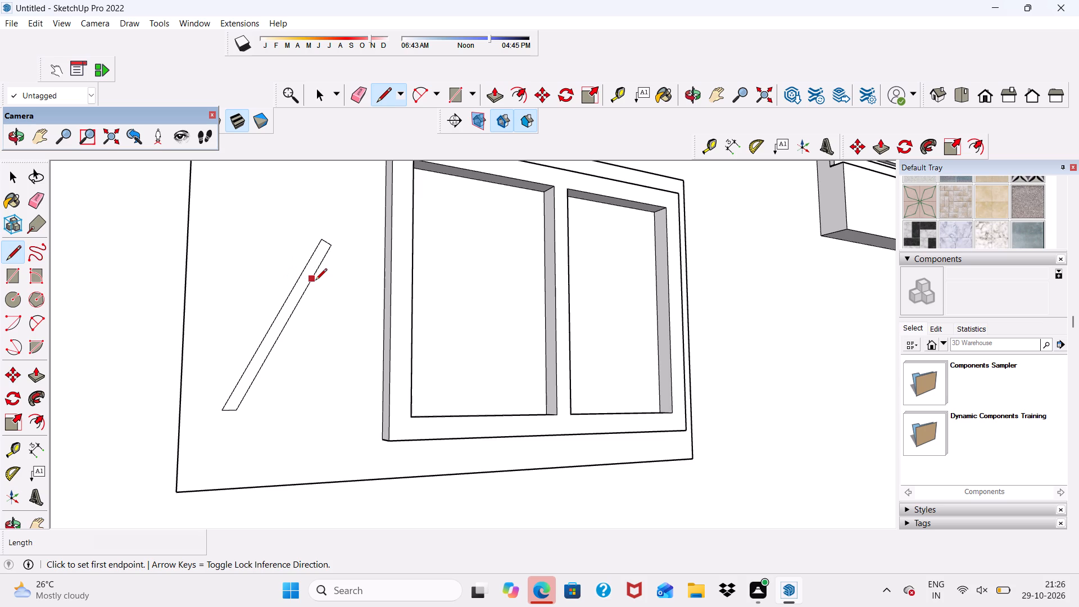
pyautogui.scroll(7, 324, 288)
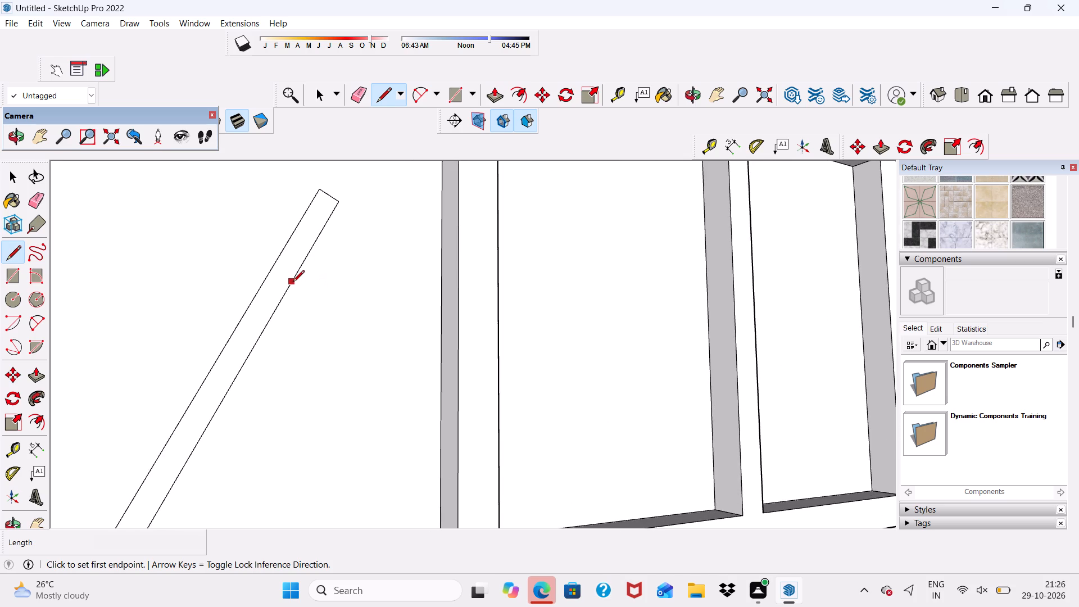
pyautogui.click(294, 284)
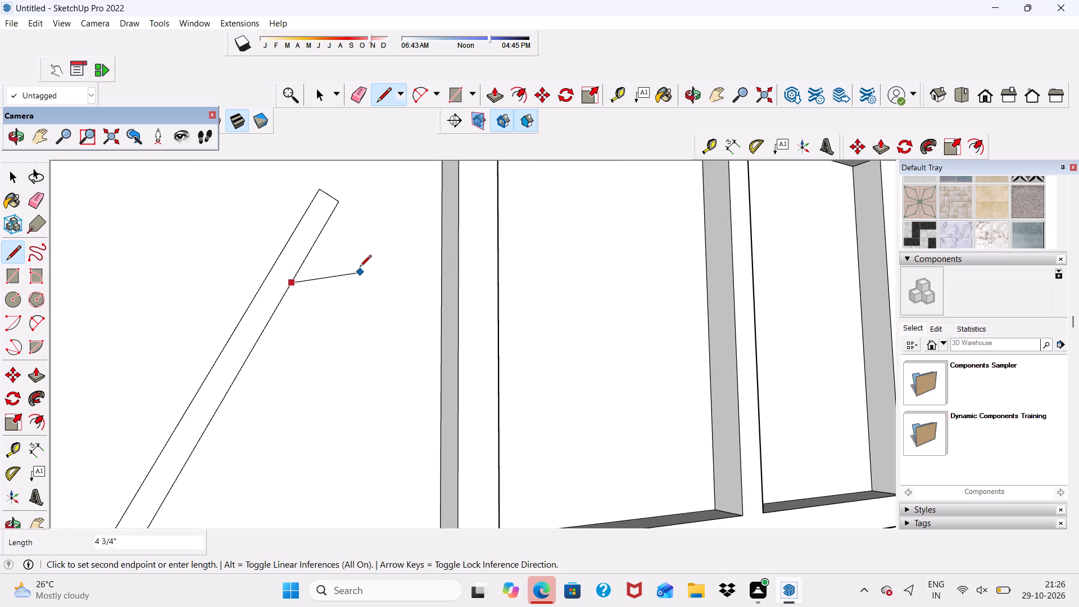
pyautogui.click(366, 255)
pyautogui.scroll(-4, 310, 332)
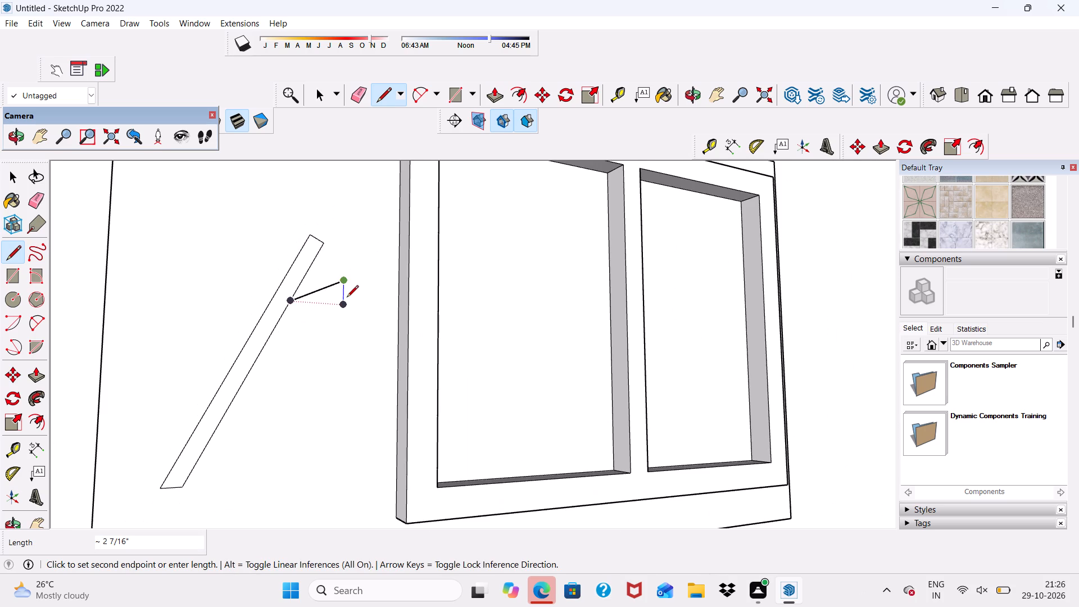
pyautogui.press('space')
# Draw a second branch line about 5" long from the strip's window-side edge, below the first branch.
pyautogui.scroll(6, 344, 298)
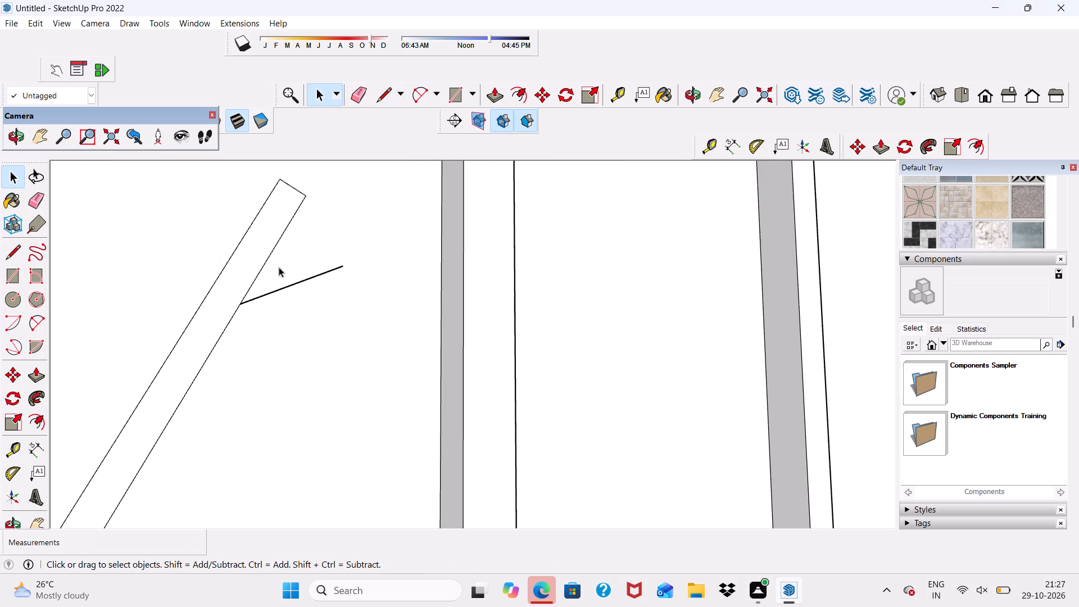
pyautogui.scroll(7, 279, 267)
pyautogui.scroll(2, 242, 352)
pyautogui.moveTo(242, 352); pyautogui.dragTo(0, 366, button='middle')
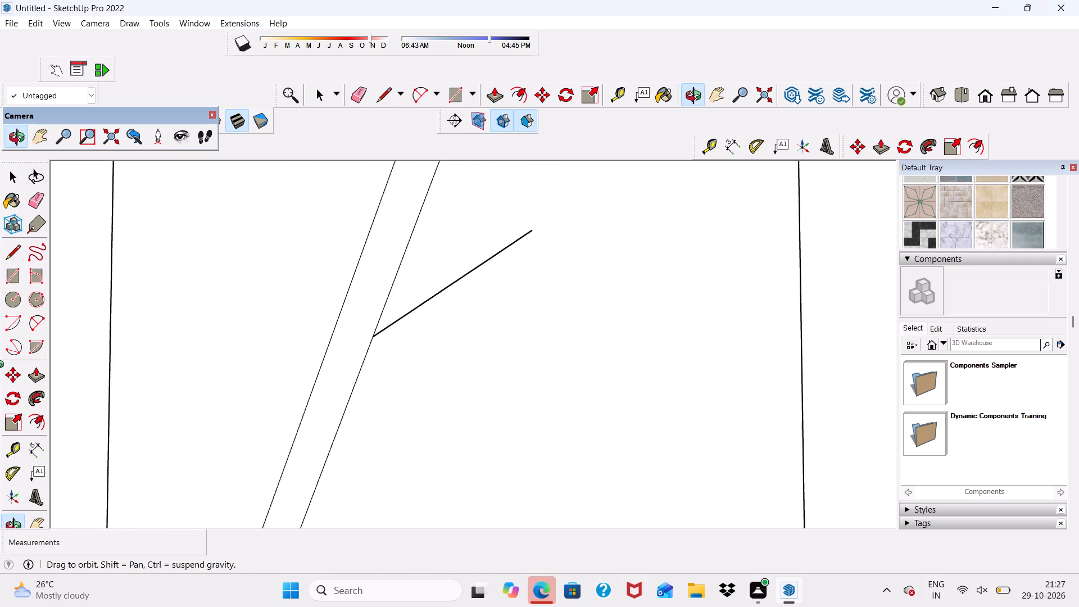
pyautogui.moveTo(0, 366); pyautogui.dragTo(351, 357, button='middle')
pyautogui.scroll(-11, 352, 276)
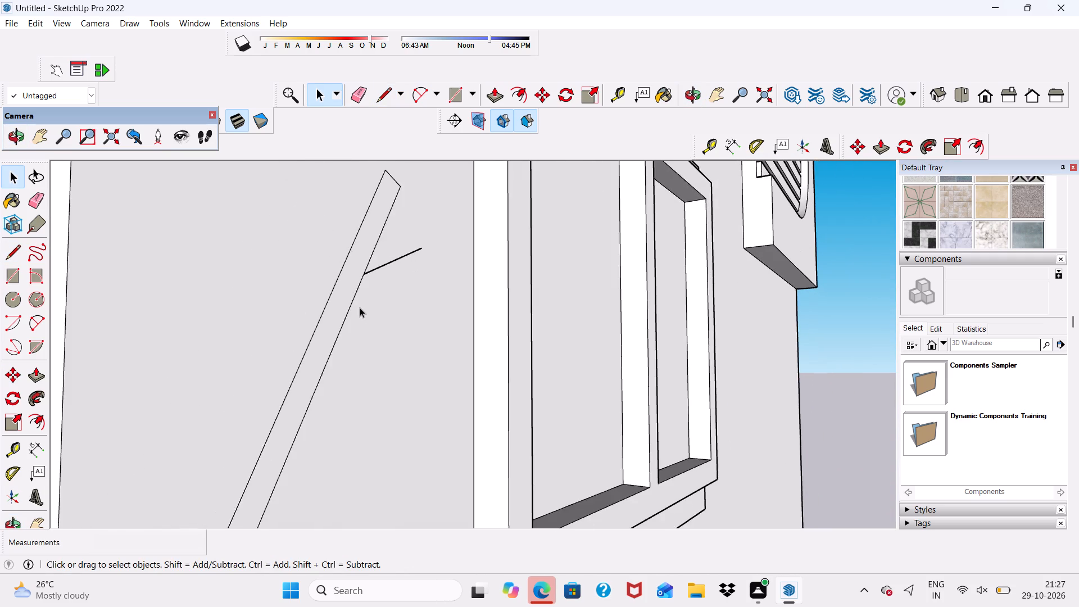
pyautogui.moveTo(360, 307); pyautogui.dragTo(305, 345, button='middle')
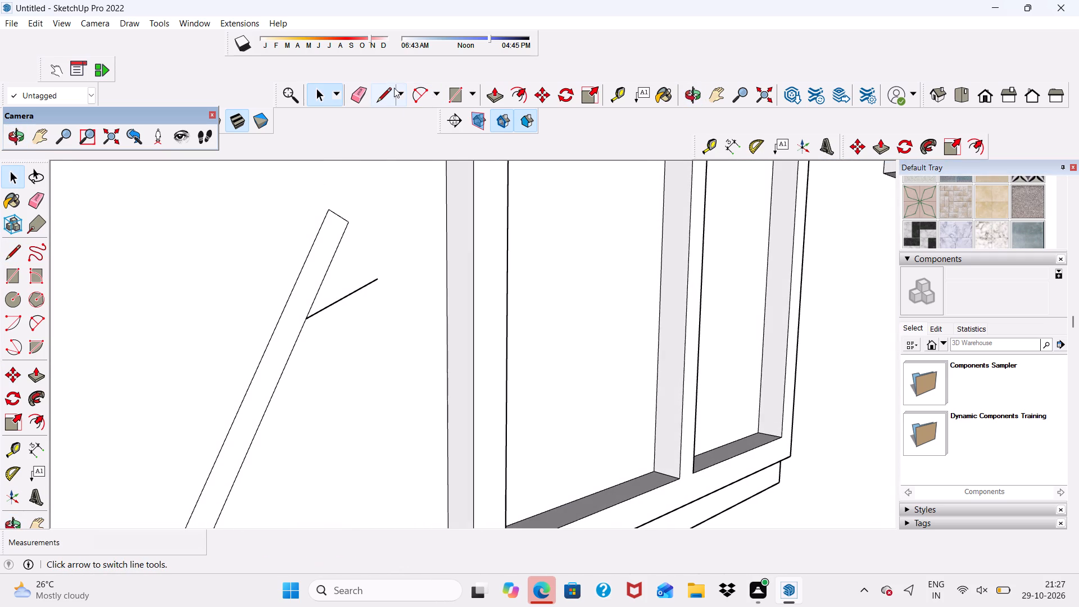
pyautogui.click(389, 94)
pyautogui.scroll(-6, 386, 122)
pyautogui.scroll(1, 328, 383)
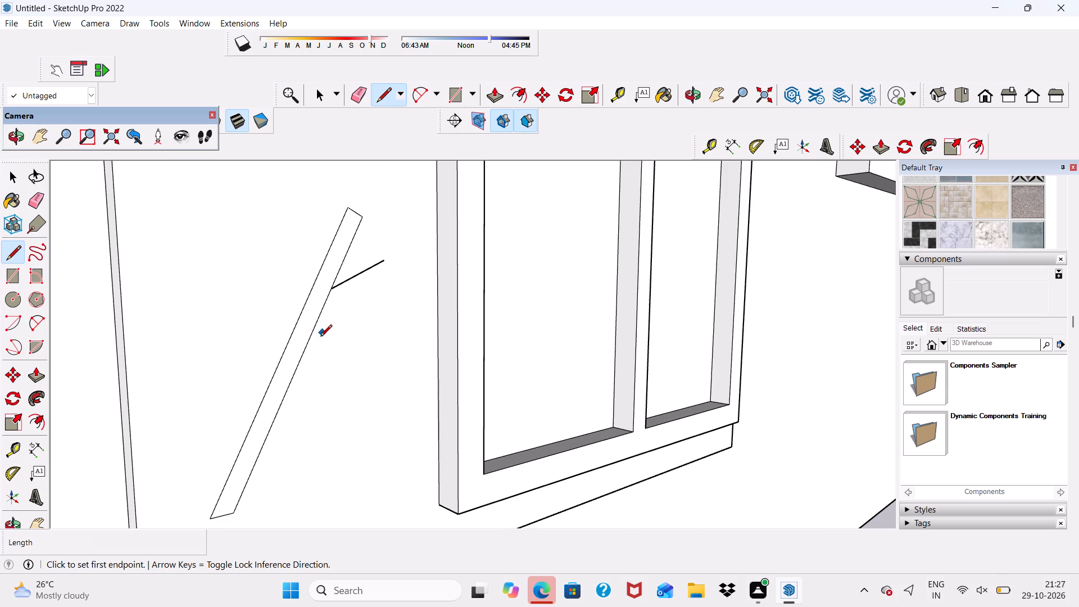
pyautogui.scroll(5, 320, 338)
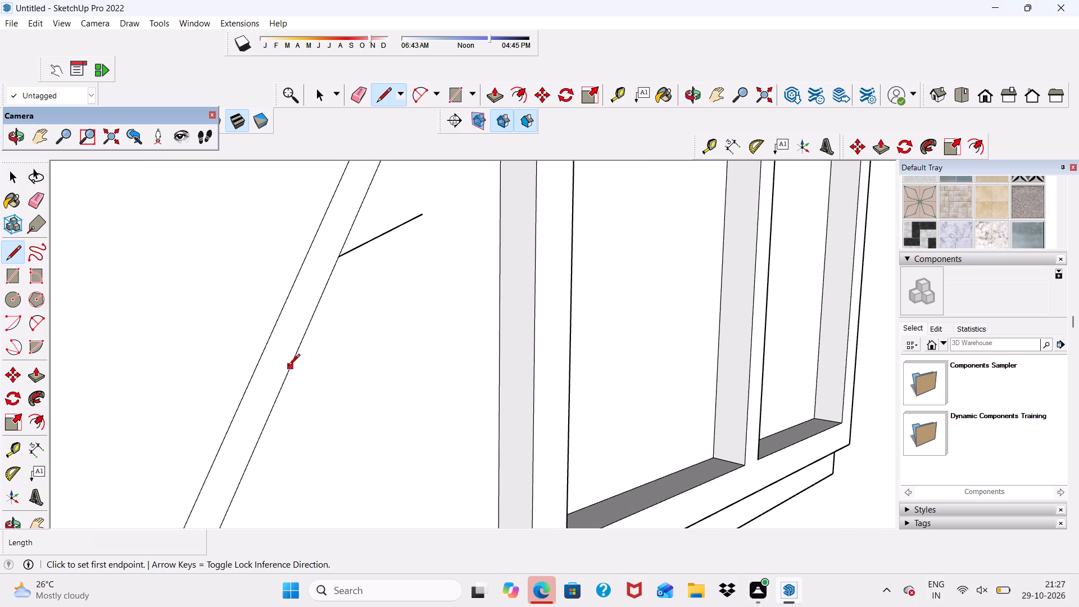
pyautogui.click(289, 367)
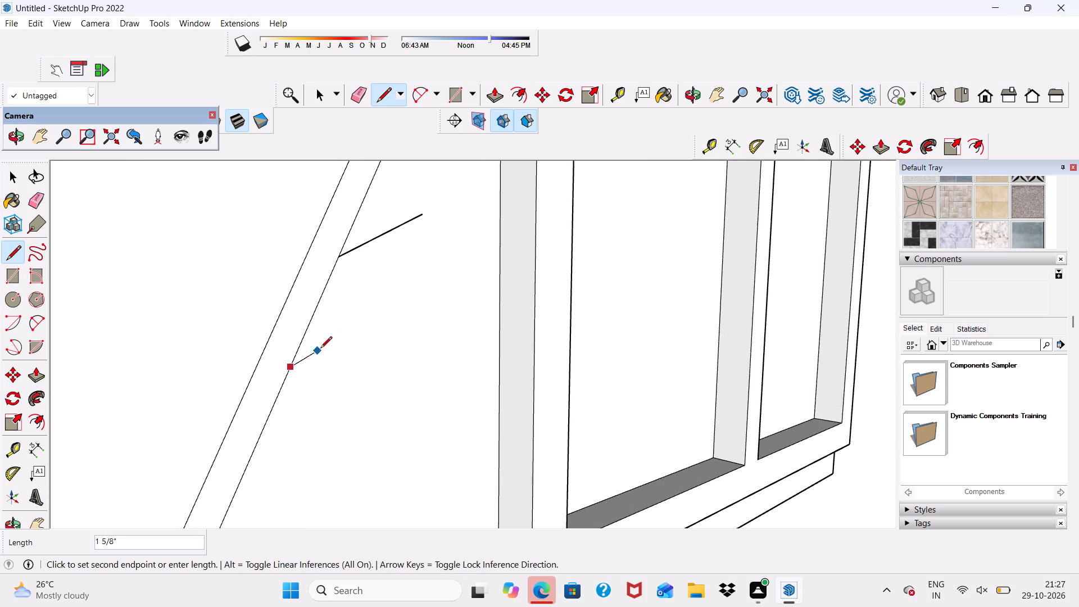
pyautogui.click(377, 330)
pyautogui.scroll(-5, 368, 307)
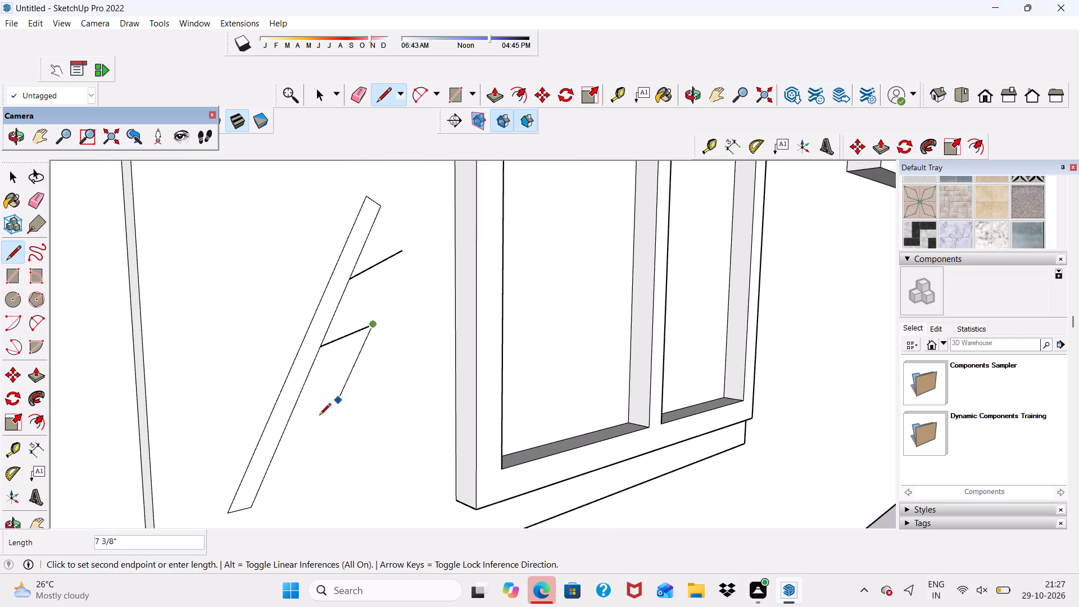
pyautogui.press('space')
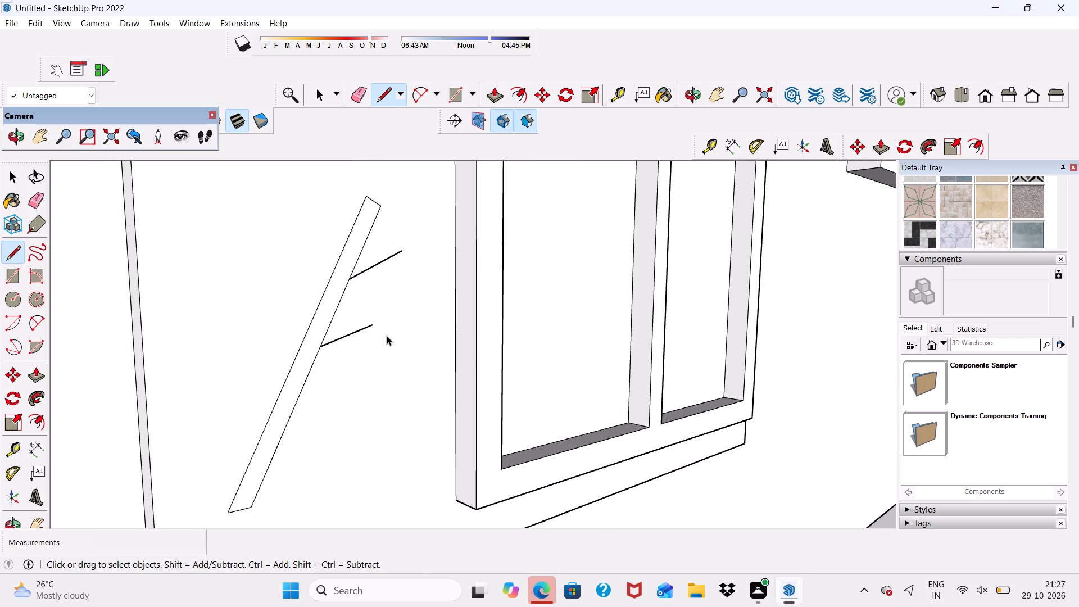
# Draw a third branch line about 6" long from the strip's window-side edge, below the second branch.
pyautogui.click(391, 90)
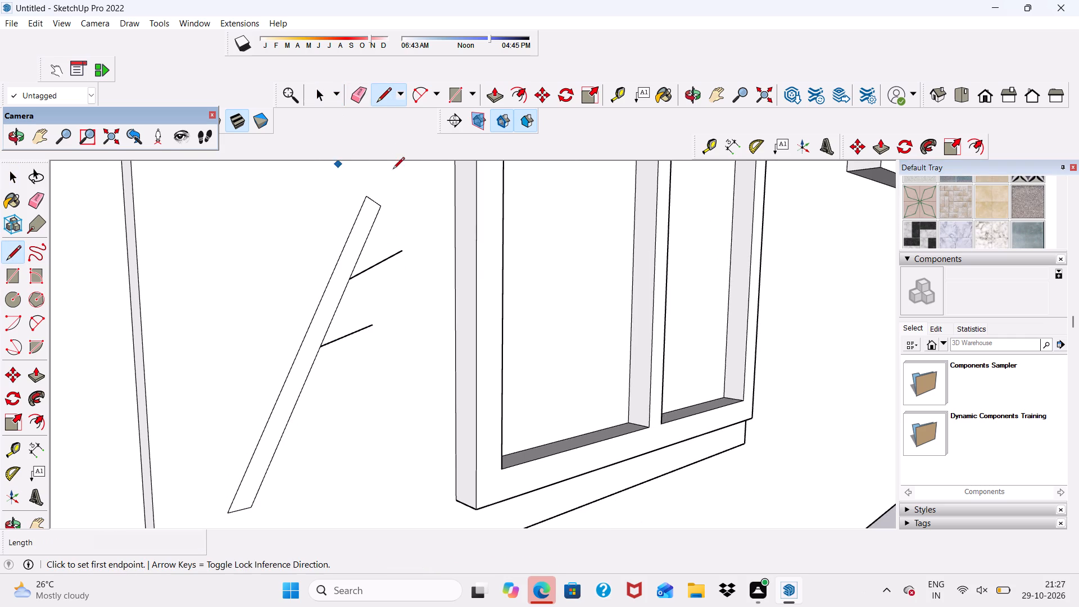
pyautogui.scroll(-7, 388, 253)
pyautogui.scroll(5, 323, 369)
pyautogui.click(338, 365)
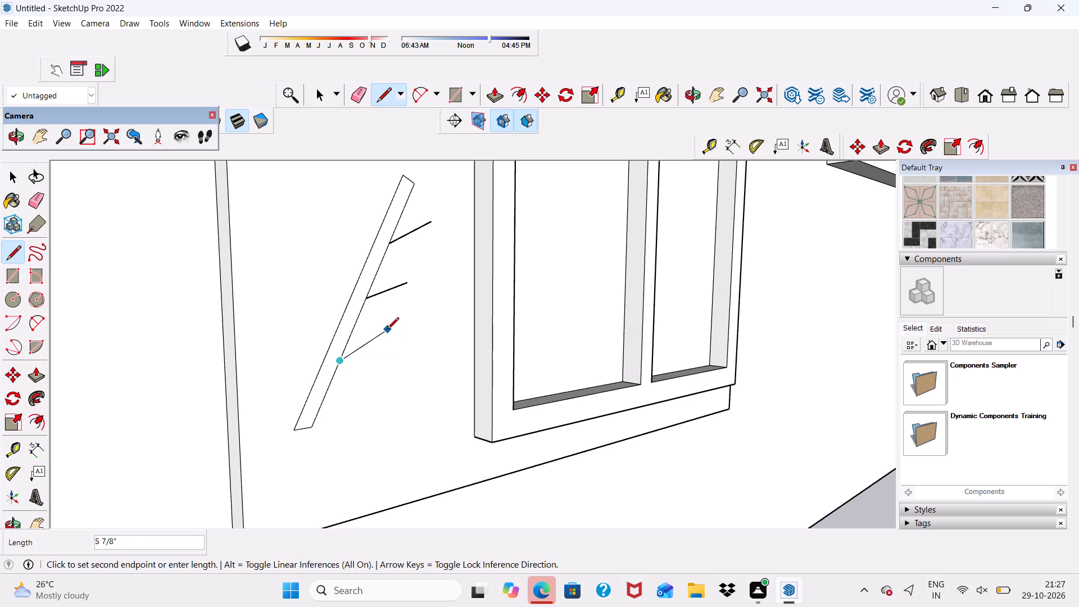
pyautogui.click(389, 332)
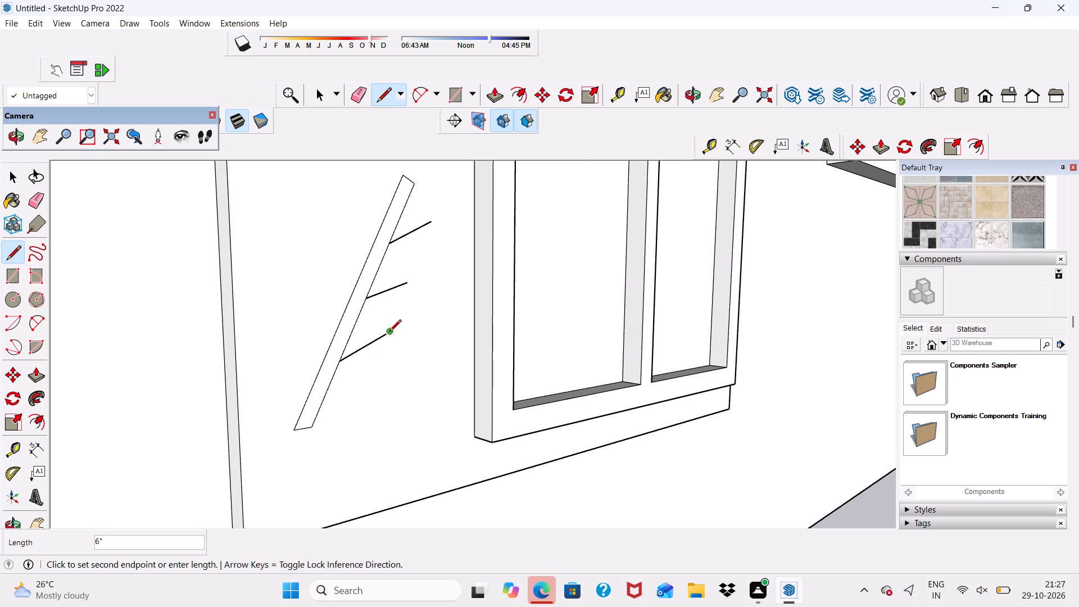
pyautogui.scroll(-5, 384, 327)
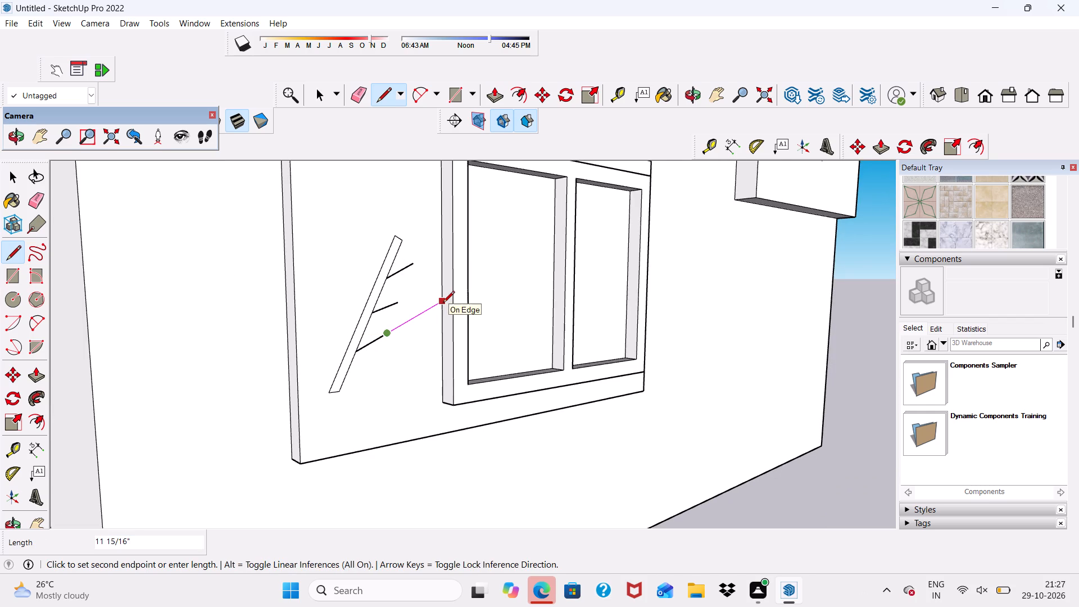
pyautogui.press('space')
pyautogui.scroll(3, 418, 250)
pyautogui.scroll(-2, 376, 330)
pyautogui.moveTo(373, 349); pyautogui.dragTo(269, 425, button='middle')
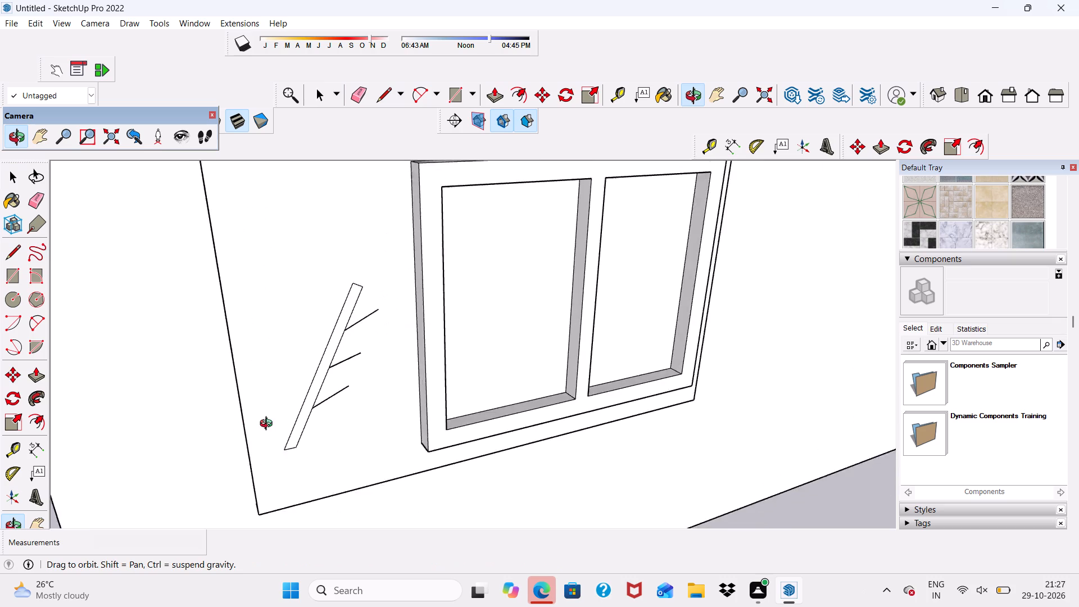
# Draw a branch line about 6" long rising from the upper part of the slanted strip's edge facing away from the window.
pyautogui.moveTo(269, 425); pyautogui.dragTo(347, 342, button='middle')
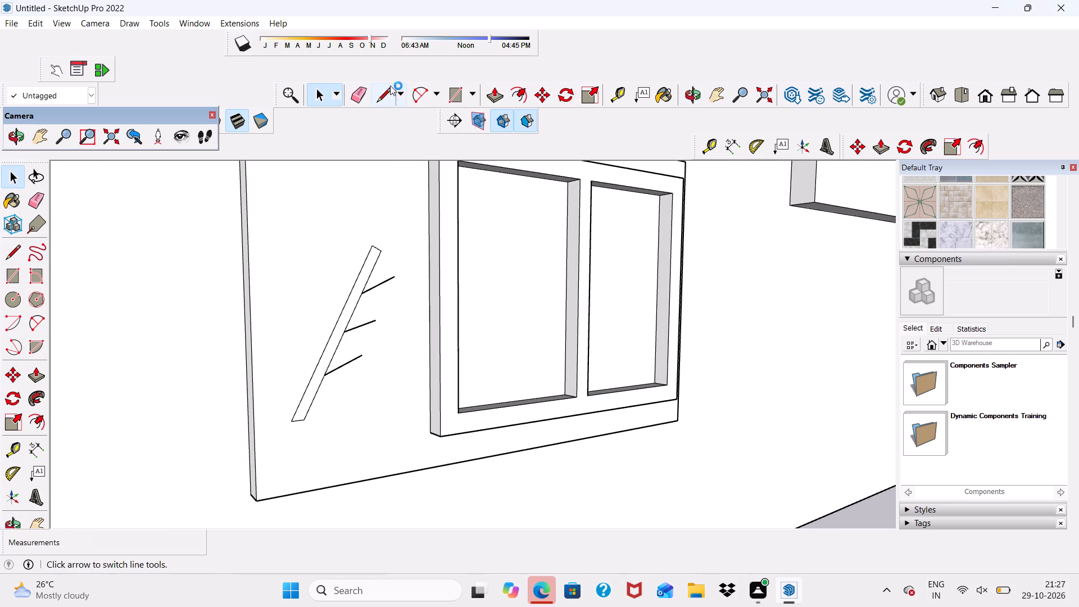
pyautogui.click(386, 89)
pyautogui.scroll(4, 386, 103)
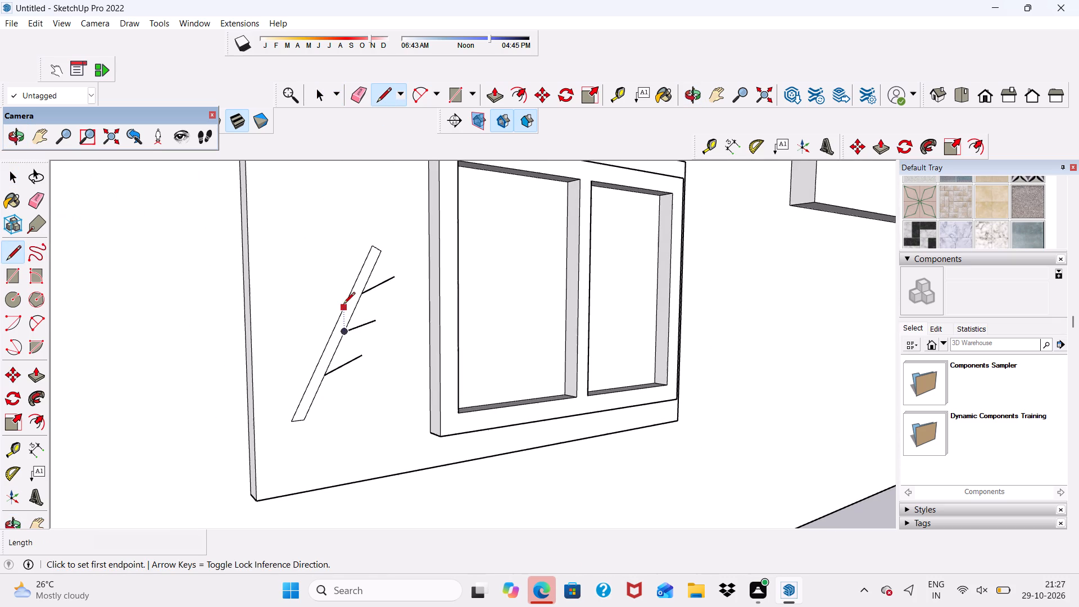
pyautogui.press('space')
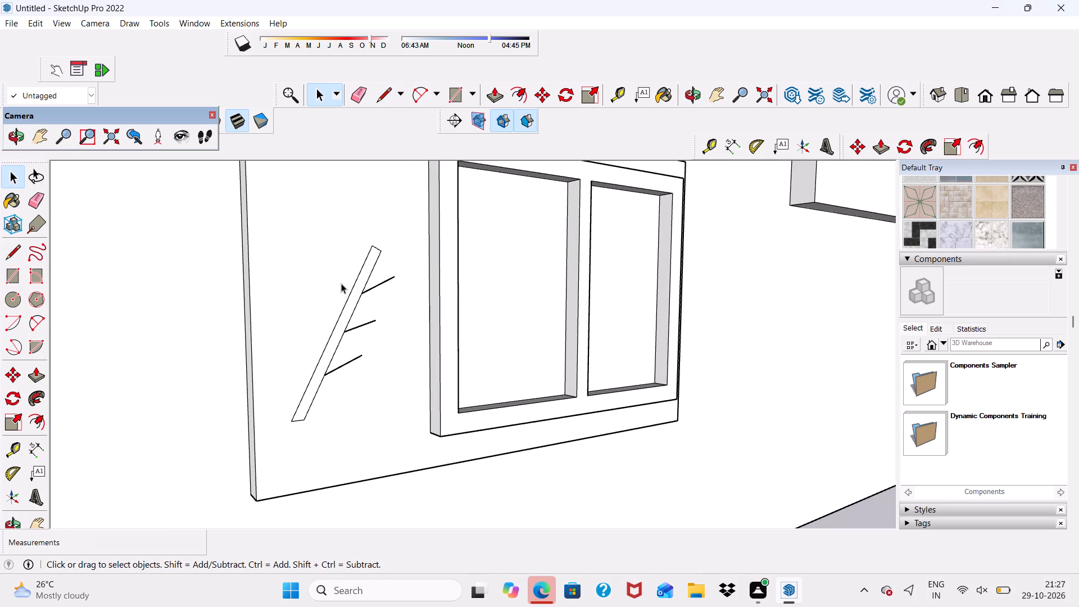
pyautogui.click(385, 94)
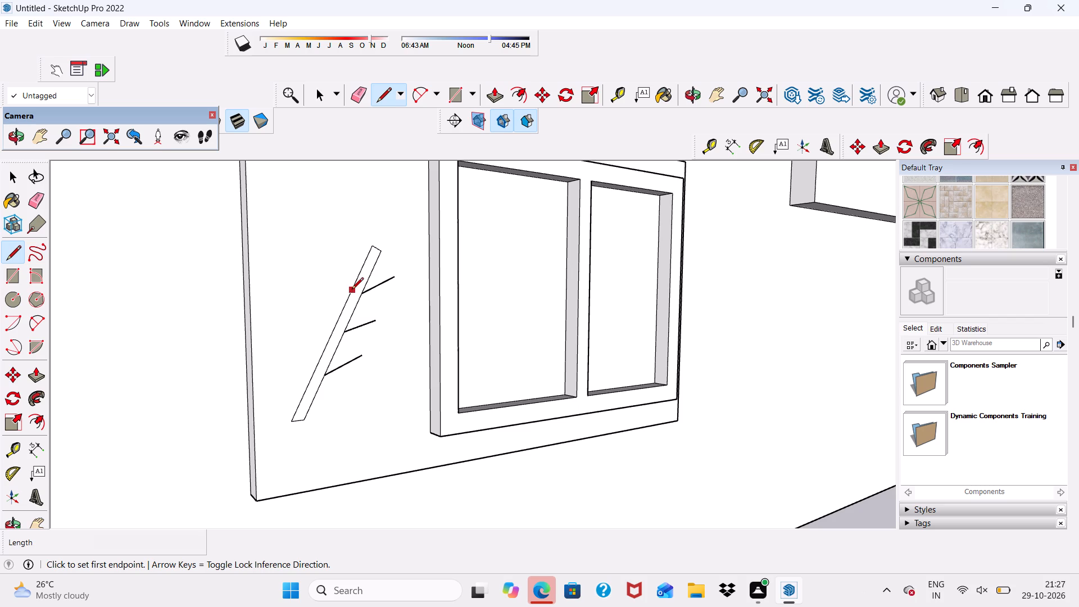
pyautogui.click(352, 290)
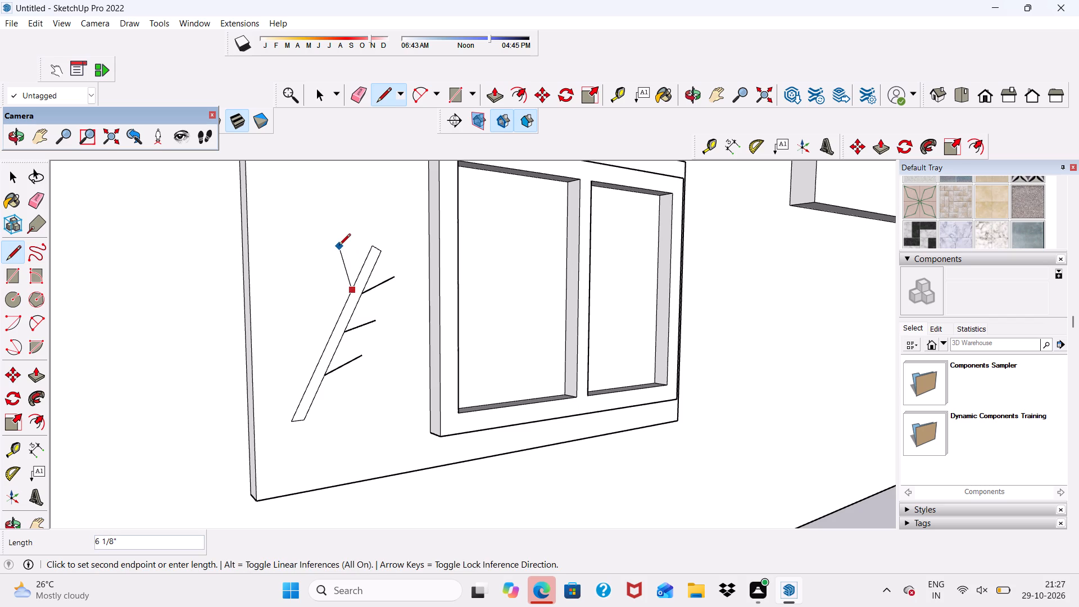
pyautogui.click(341, 248)
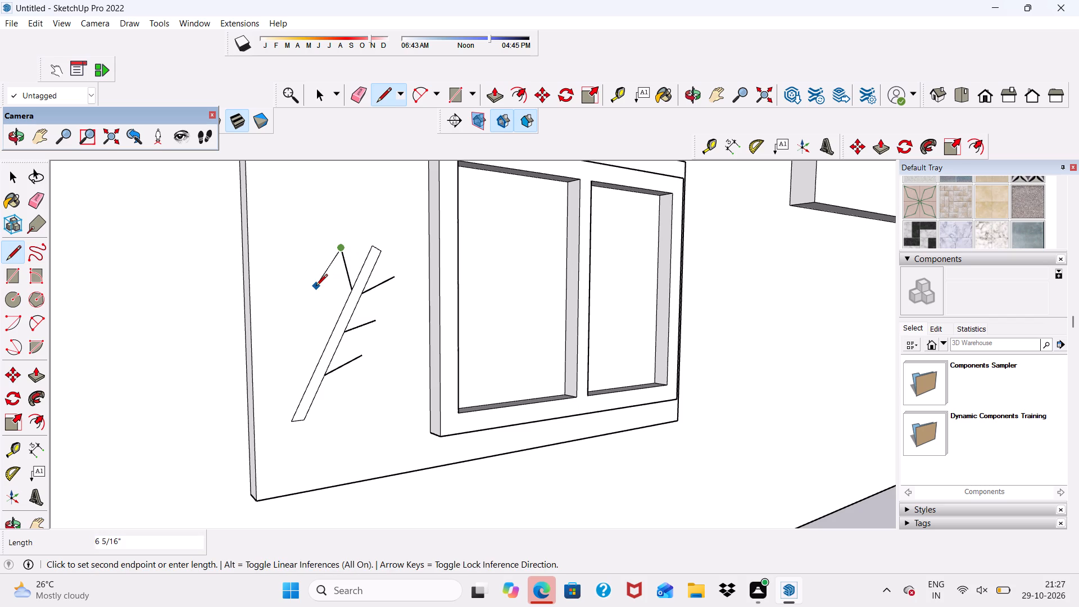
pyautogui.press('space')
# Draw a second branch line from the strip's edge facing away from the window, below the first branch on that side.
pyautogui.scroll(-6, 316, 287)
pyautogui.moveTo(316, 295); pyautogui.dragTo(314, 340, button='middle')
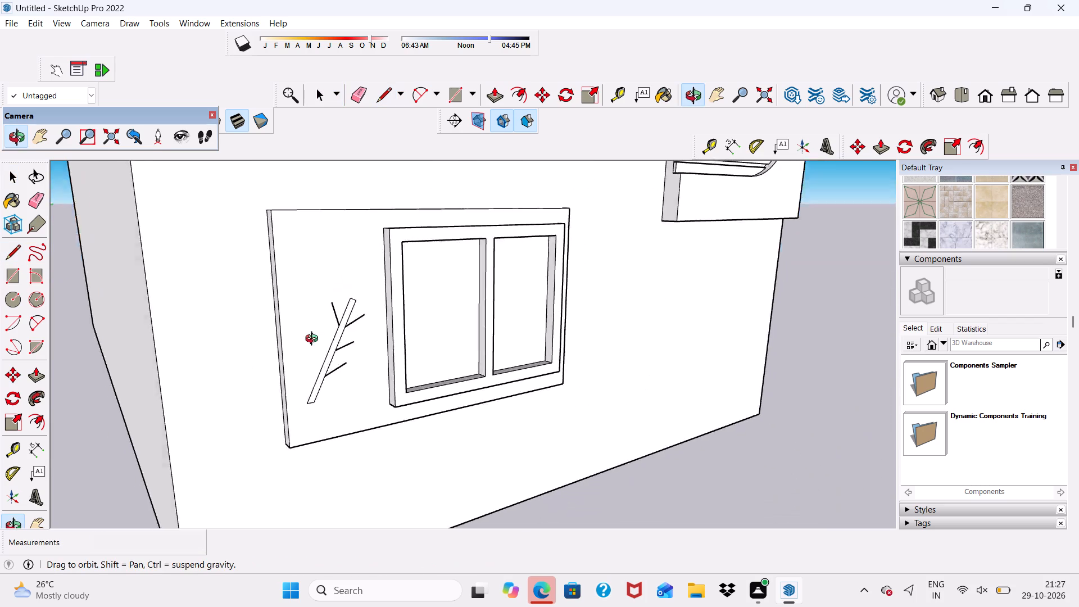
pyautogui.moveTo(314, 340); pyautogui.dragTo(199, 346, button='middle')
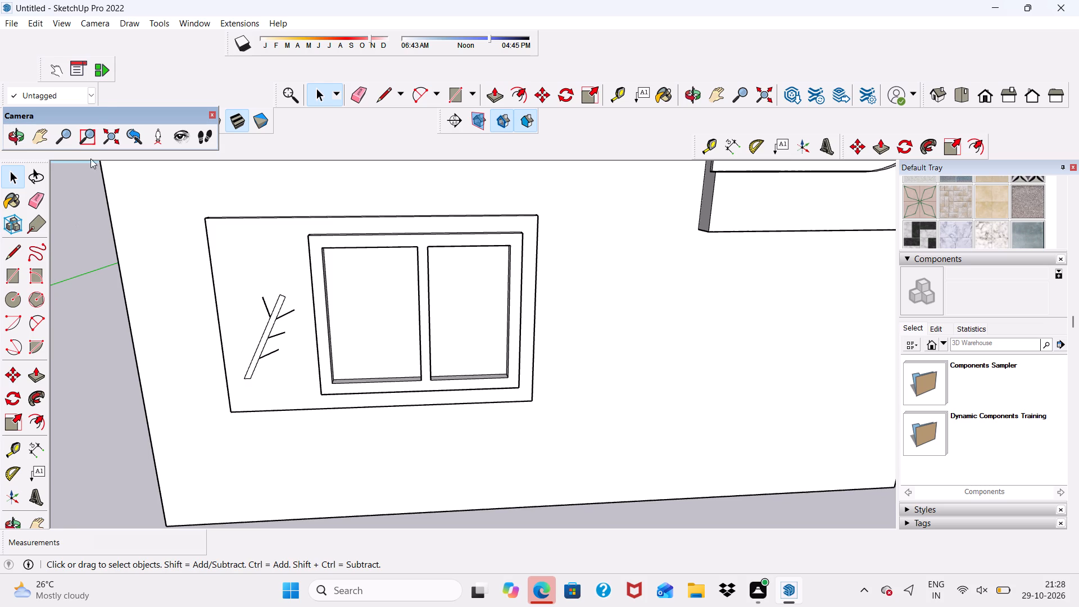
pyautogui.click(383, 94)
pyautogui.scroll(5, 263, 356)
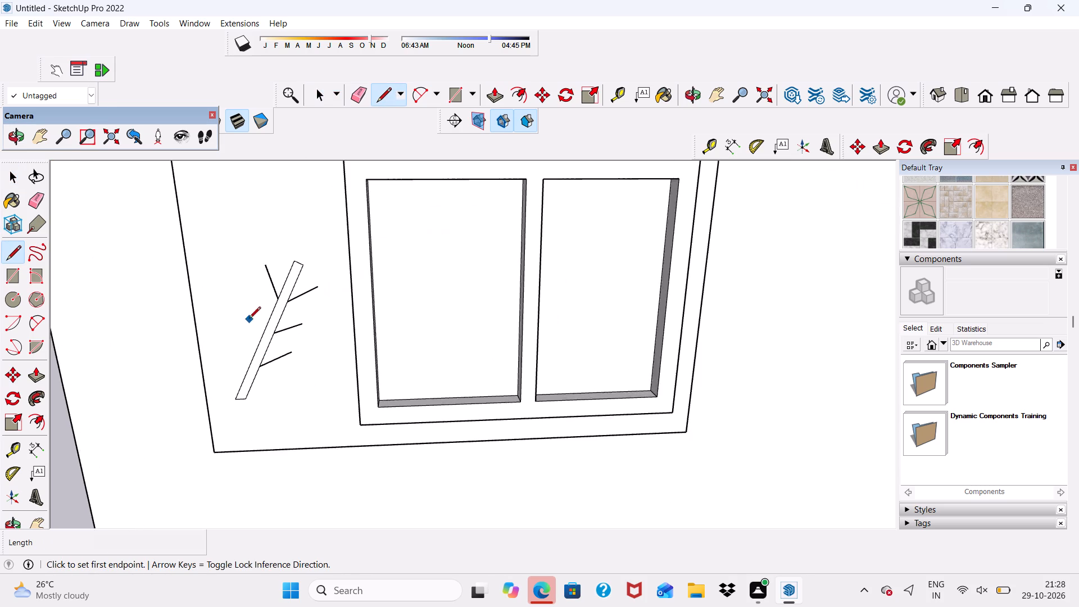
pyautogui.scroll(5, 249, 319)
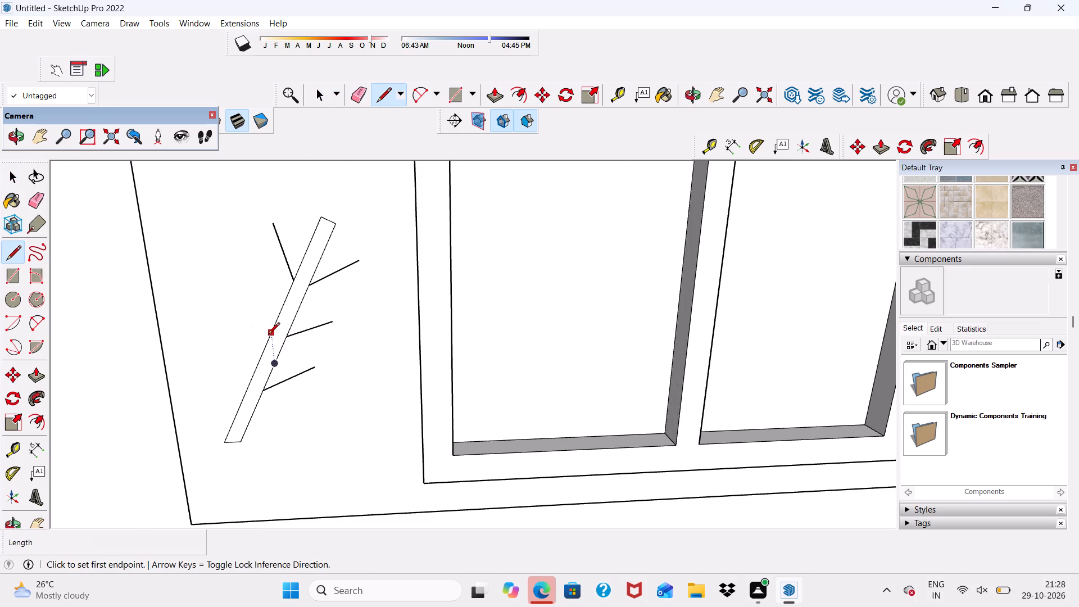
pyautogui.click(268, 335)
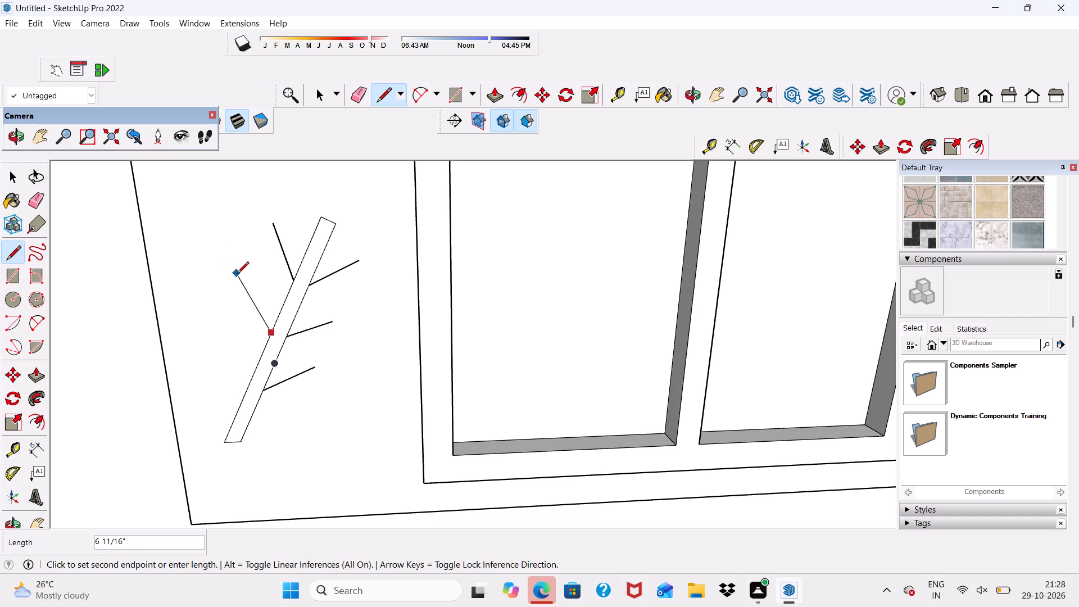
pyautogui.click(240, 286)
pyautogui.scroll(-5, 248, 254)
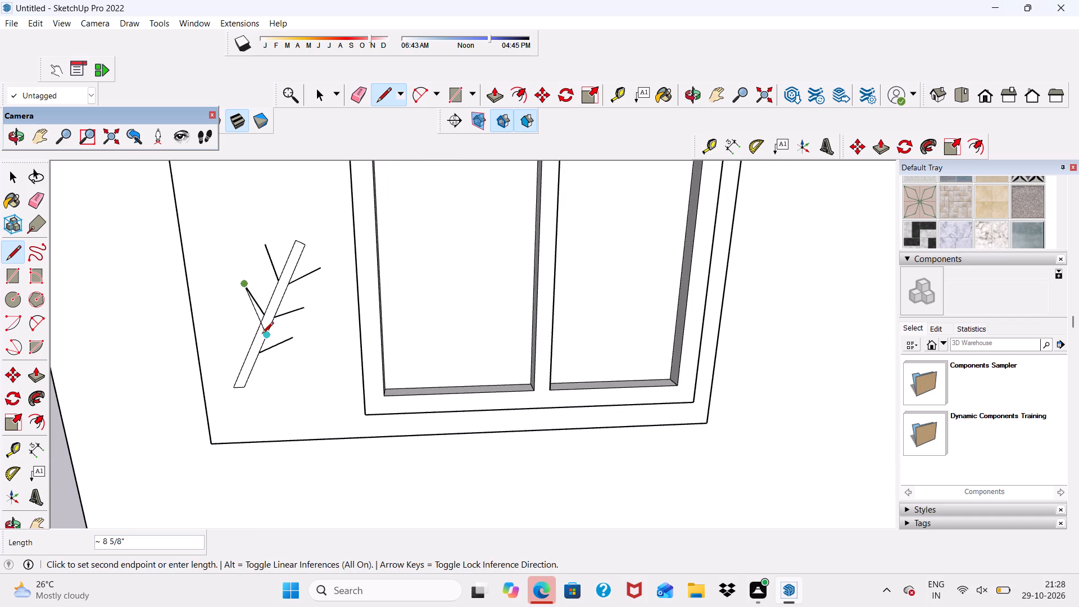
pyautogui.press('space')
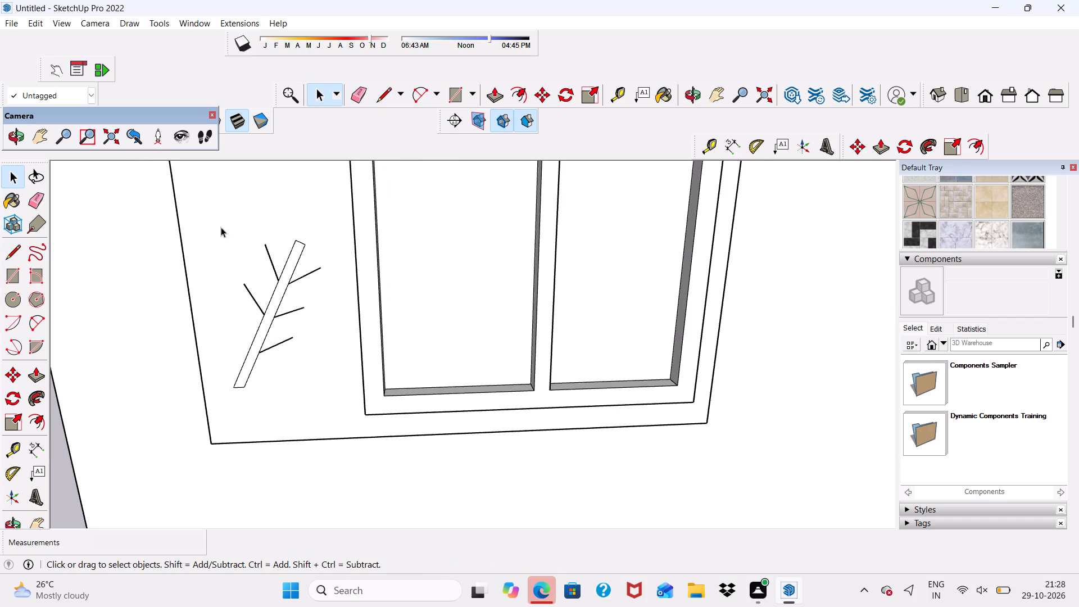
# Draw a third branch line about 6" long from the strip's edge facing away from the window, near its lower end.
pyautogui.click(386, 96)
pyautogui.scroll(2, 248, 380)
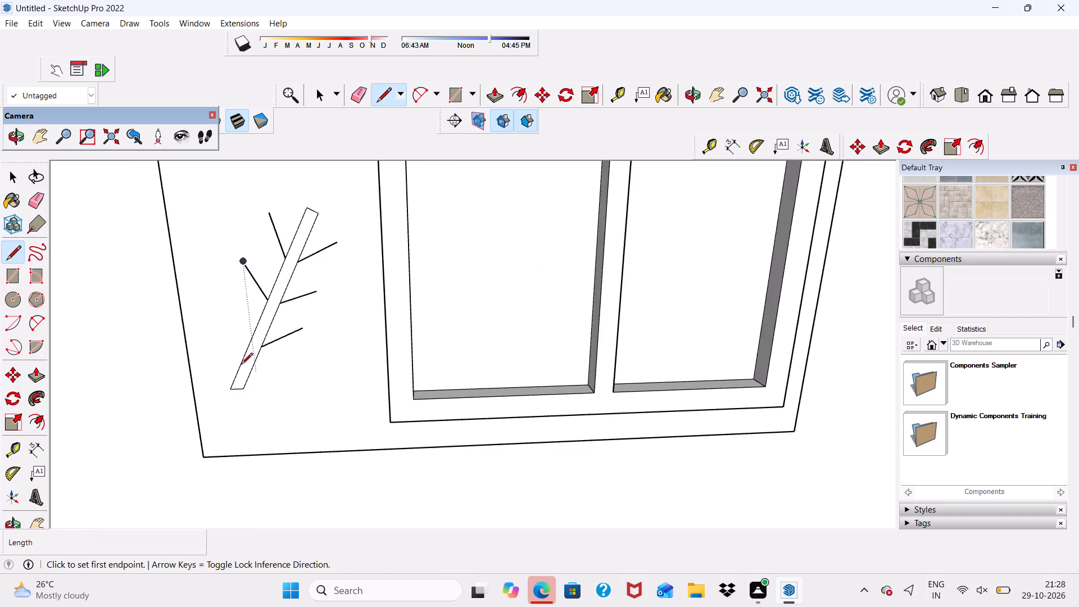
pyautogui.scroll(4, 241, 365)
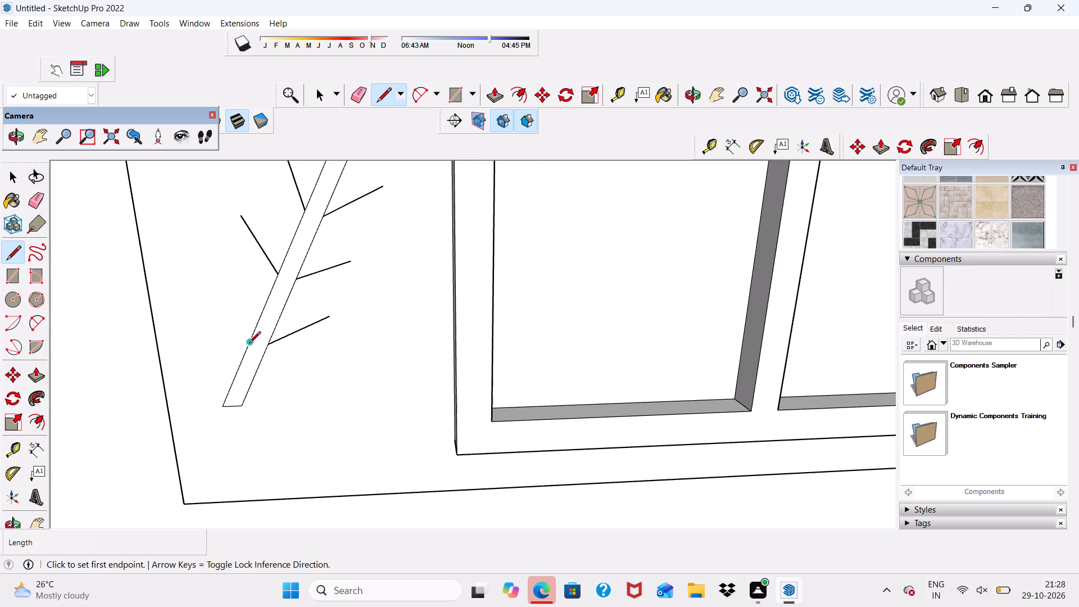
pyautogui.click(249, 344)
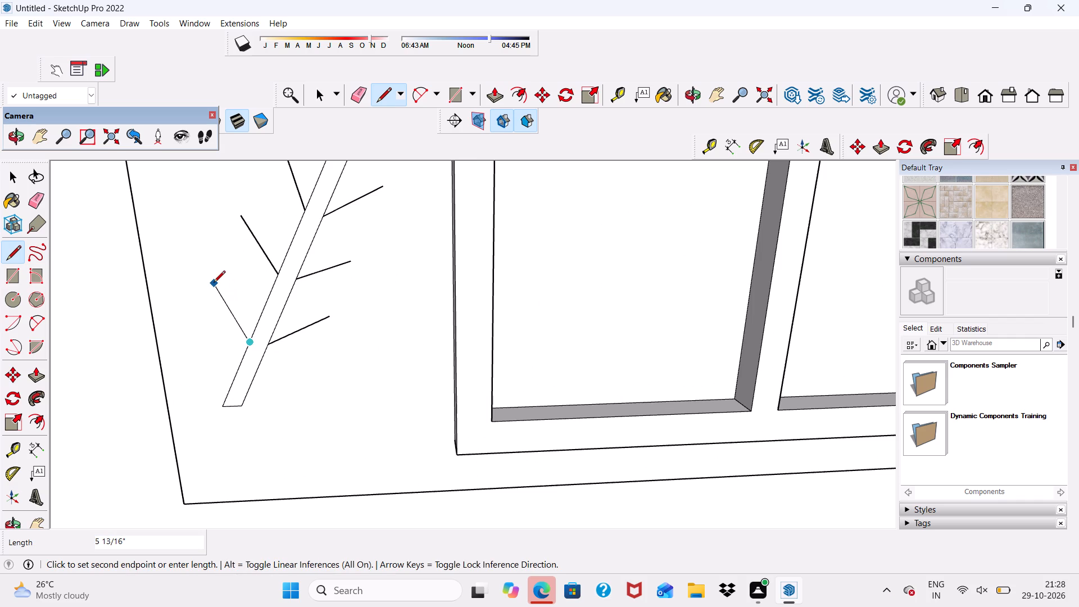
pyautogui.click(214, 283)
pyautogui.press('space')
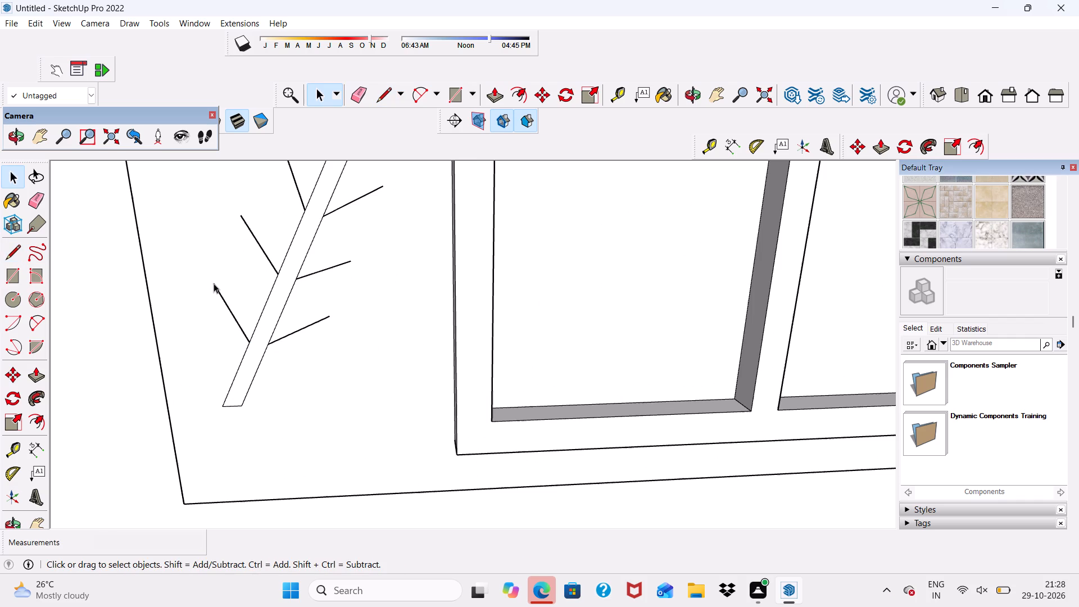
# Draw a two-point arc from base to tip of the lowest window-side branch, bulging upward about 7/8".
pyautogui.scroll(-4, 303, 266)
pyautogui.moveTo(336, 265); pyautogui.dragTo(170, 266, button='middle')
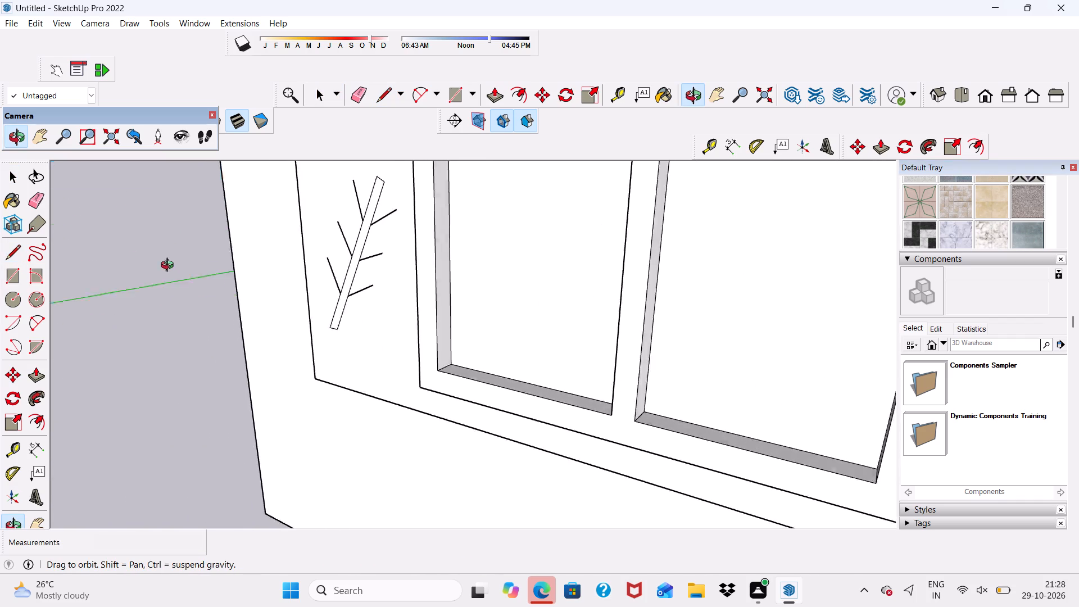
pyautogui.moveTo(170, 266); pyautogui.dragTo(270, 238, button='middle')
pyautogui.click(420, 94)
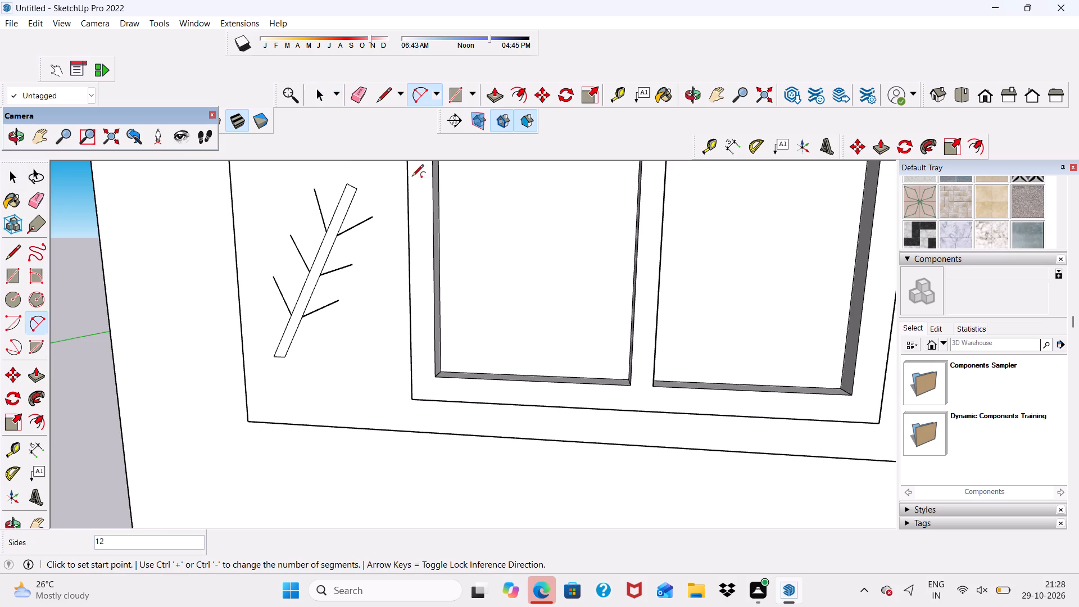
pyautogui.scroll(5, 348, 395)
pyautogui.scroll(9, 242, 286)
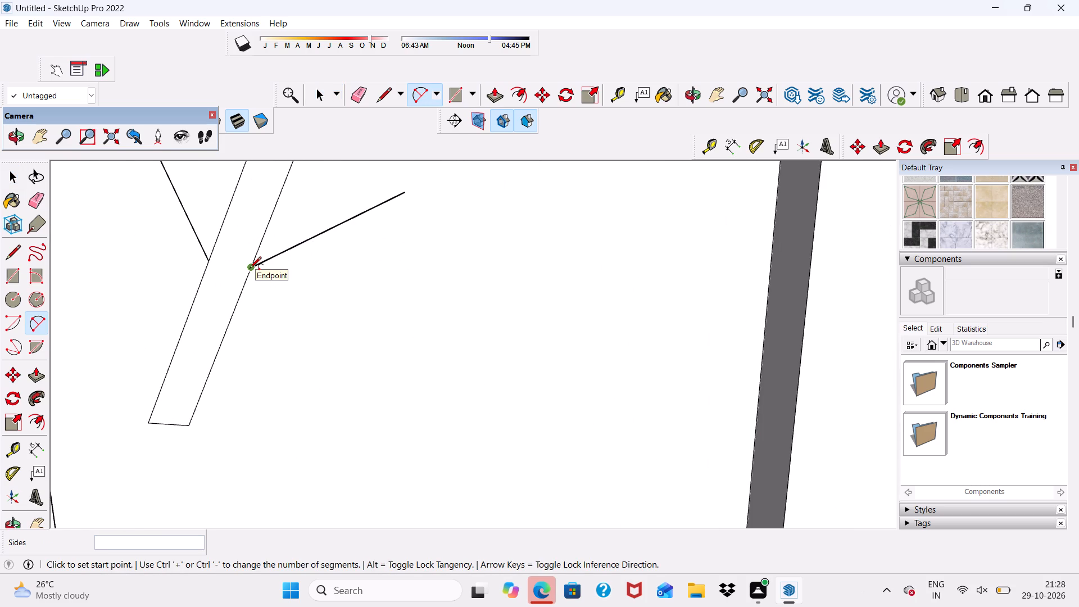
pyautogui.click(250, 269)
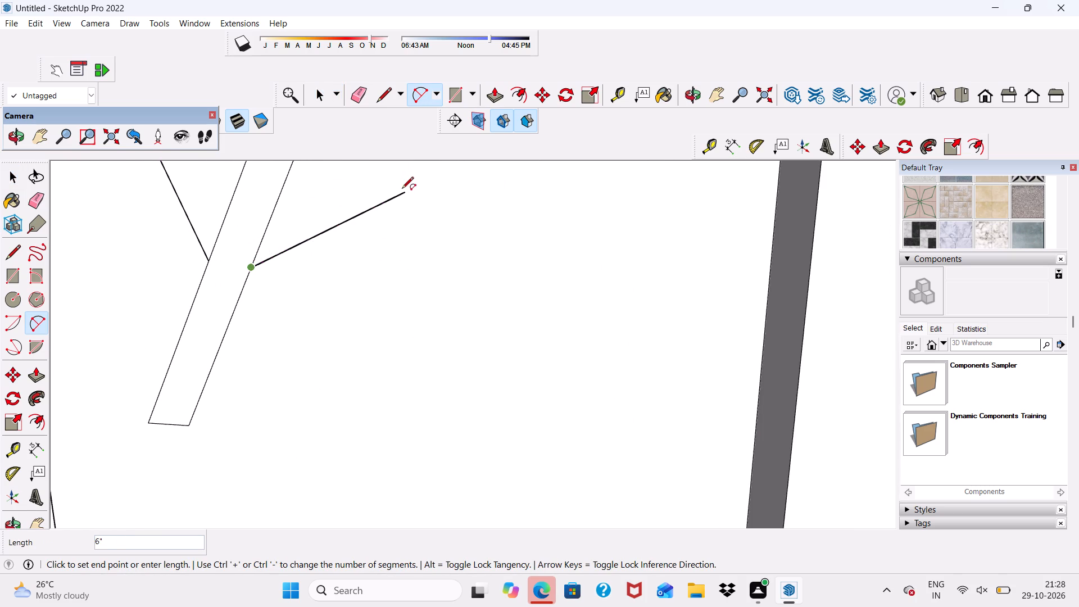
pyautogui.click(402, 190)
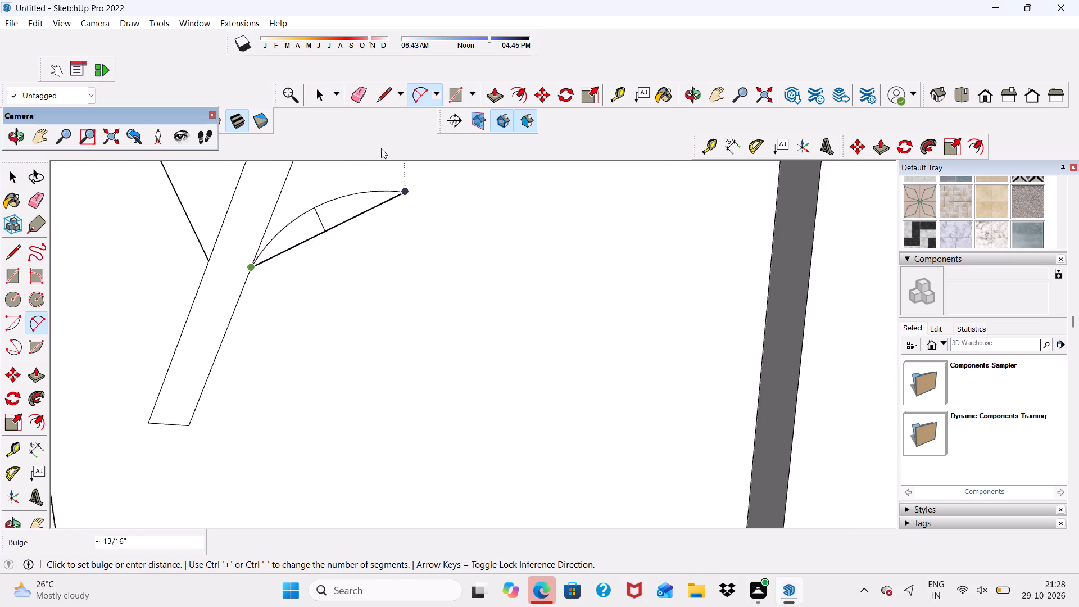
pyautogui.scroll(9, 362, 184)
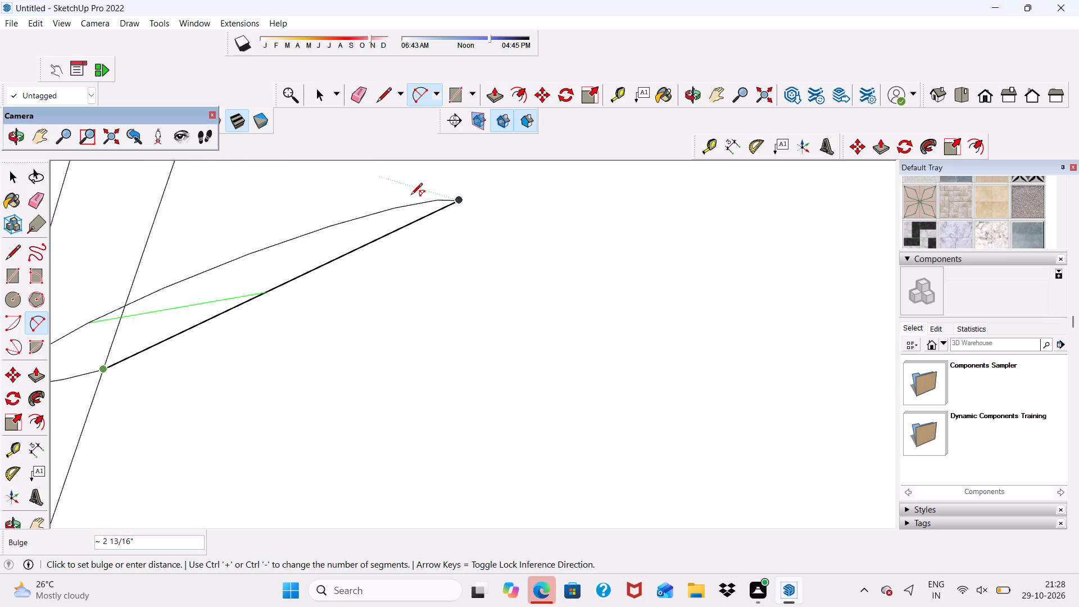
pyautogui.scroll(2, 415, 189)
pyautogui.scroll(-12, 414, 191)
pyautogui.moveTo(427, 312); pyautogui.dragTo(405, 230, button='middle')
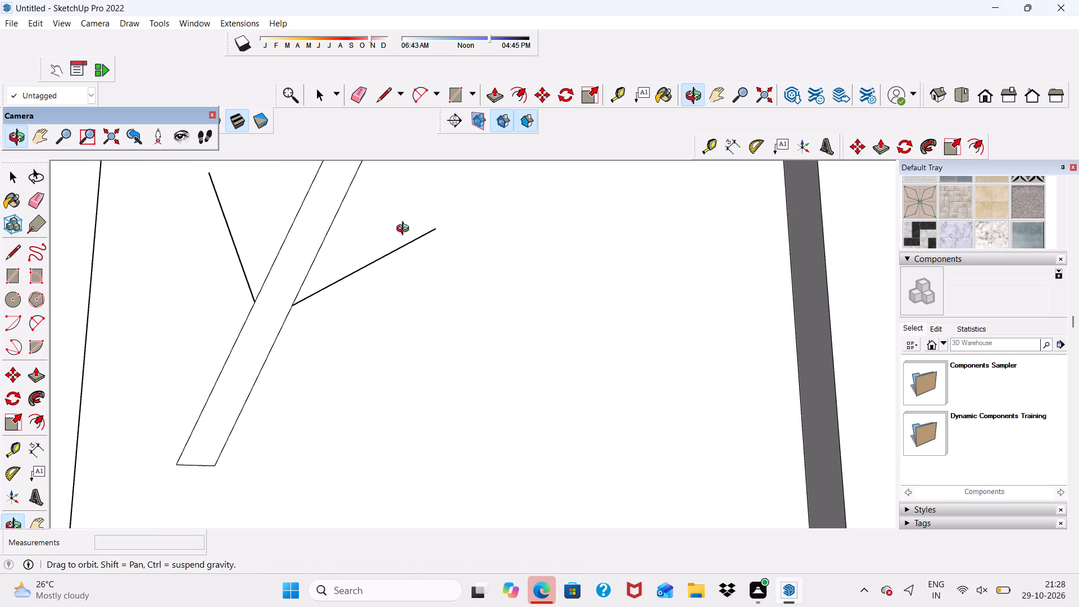
pyautogui.moveTo(405, 230); pyautogui.dragTo(388, 174, button='middle')
pyautogui.scroll(5, 388, 178)
pyautogui.scroll(1, 433, 224)
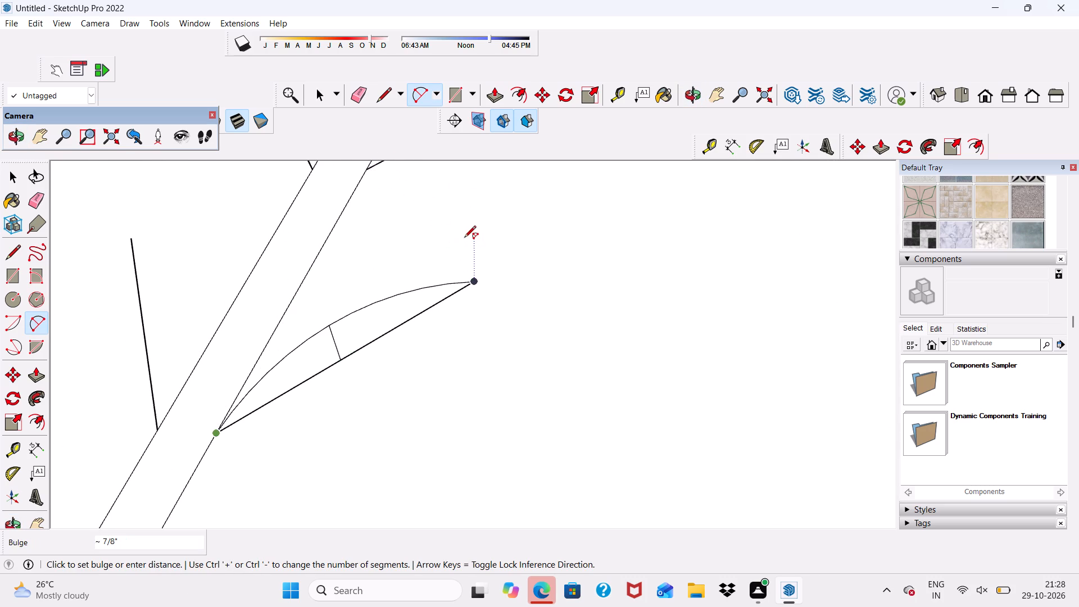
pyautogui.click(464, 238)
# Draw a matching arc between the same branch's ends, bulging downward about 1", to close the leaf shape.
pyautogui.scroll(5, 249, 428)
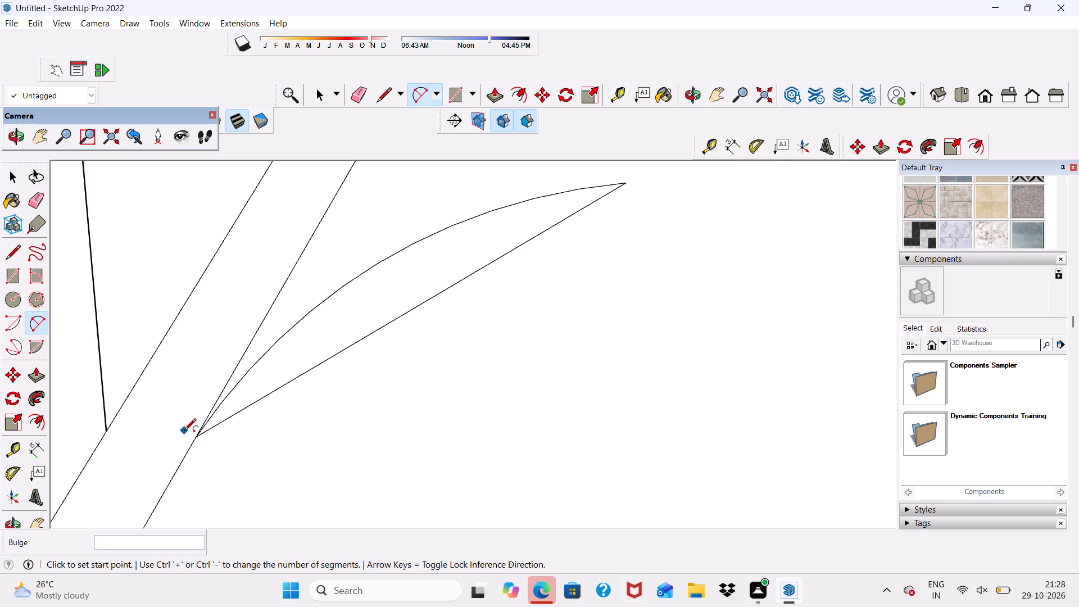
pyautogui.click(194, 440)
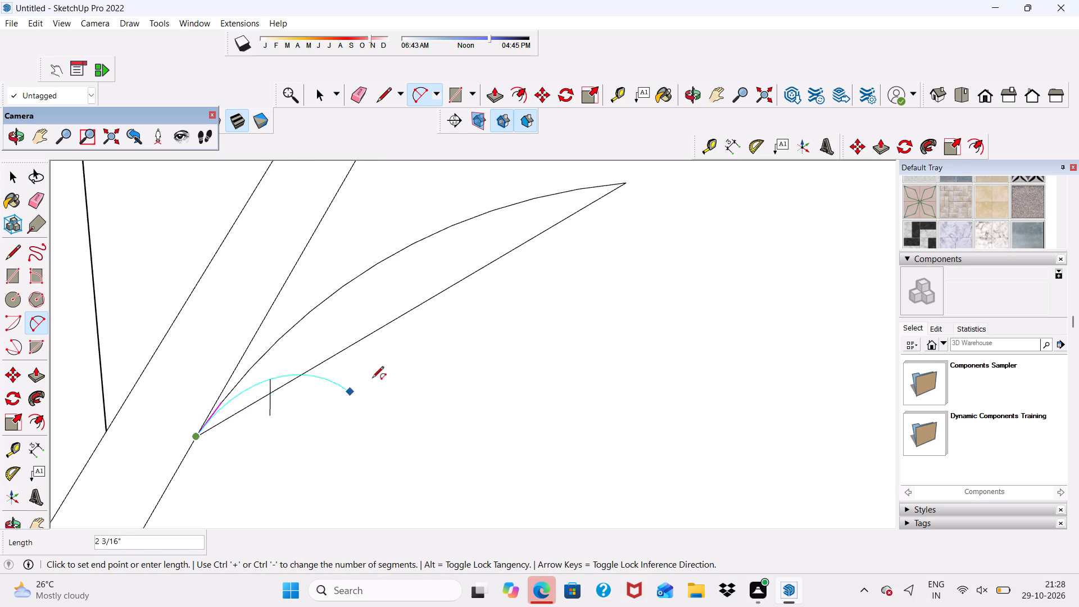
pyautogui.click(625, 188)
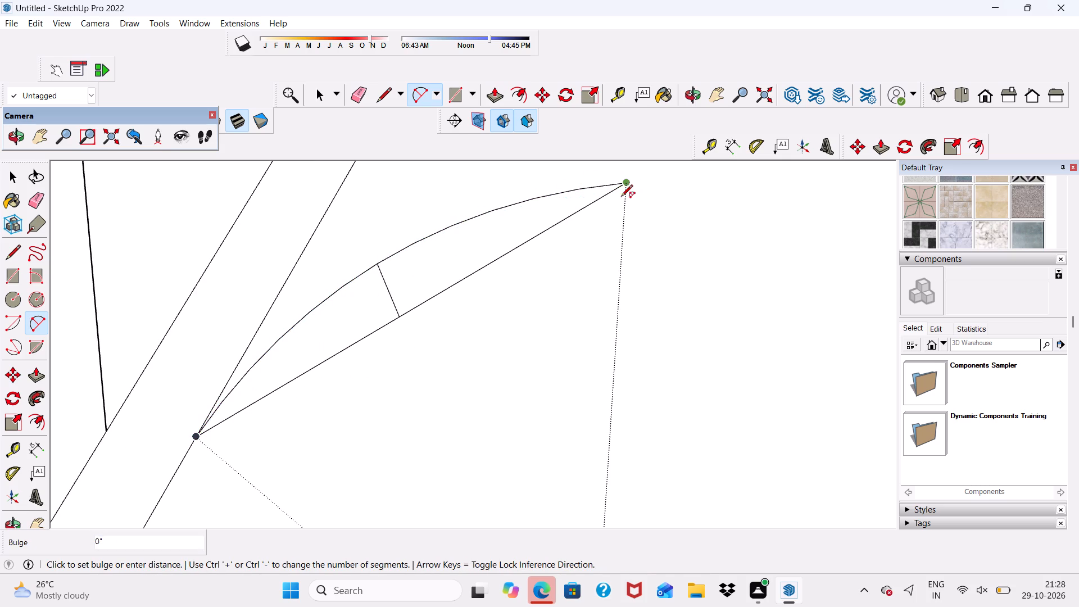
pyautogui.scroll(1, 610, 232)
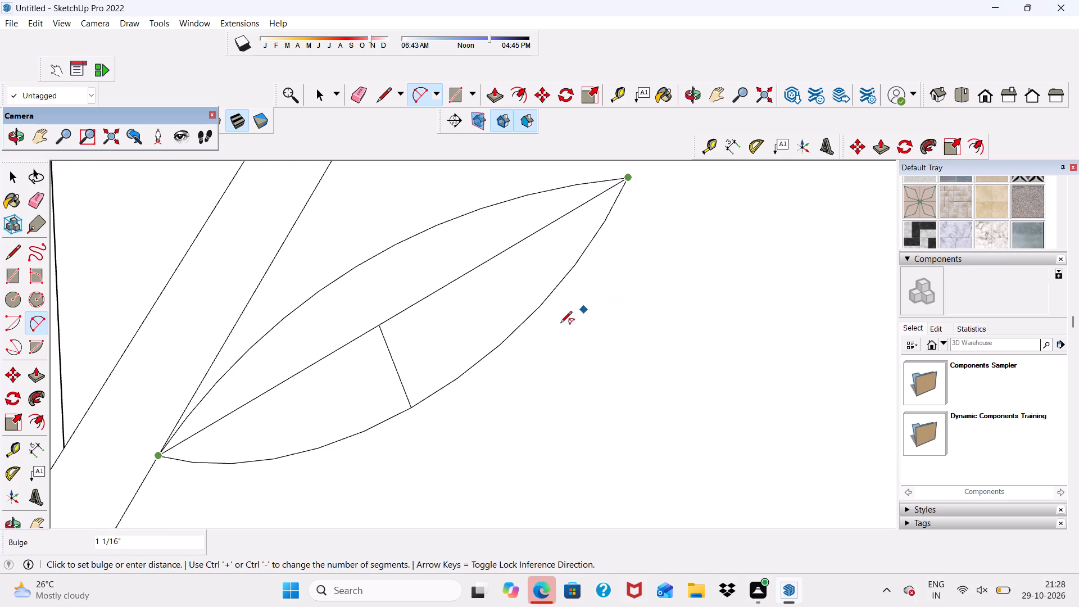
pyautogui.click(478, 363)
# Draw a two-point arc from base to tip of the middle window-side branch, bulging upward about 3/4".
pyautogui.scroll(-8, 471, 331)
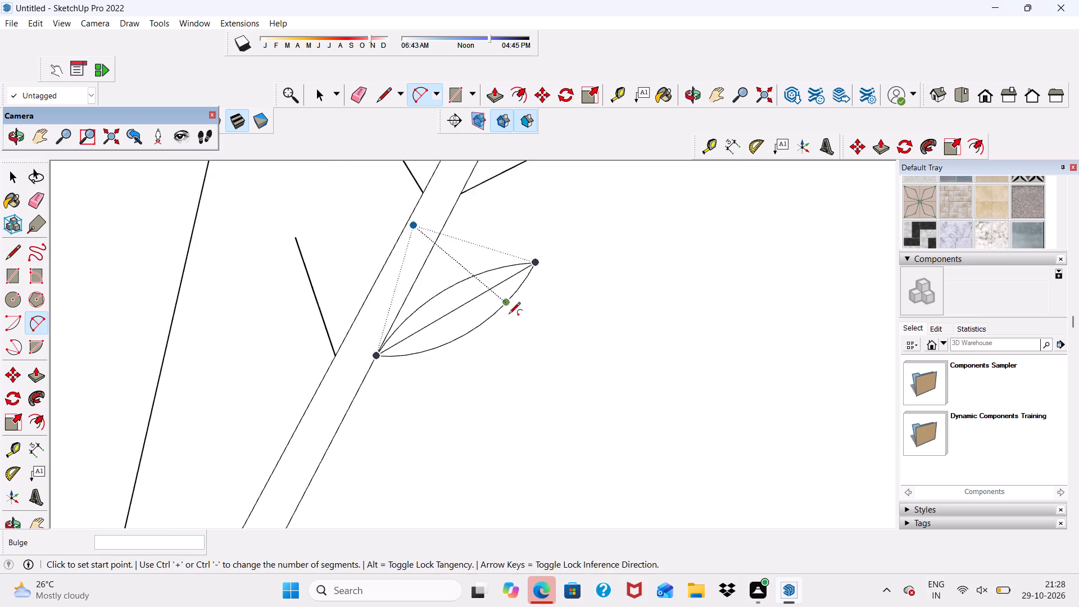
pyautogui.scroll(-6, 509, 315)
pyautogui.moveTo(507, 327); pyautogui.dragTo(478, 407, button='middle')
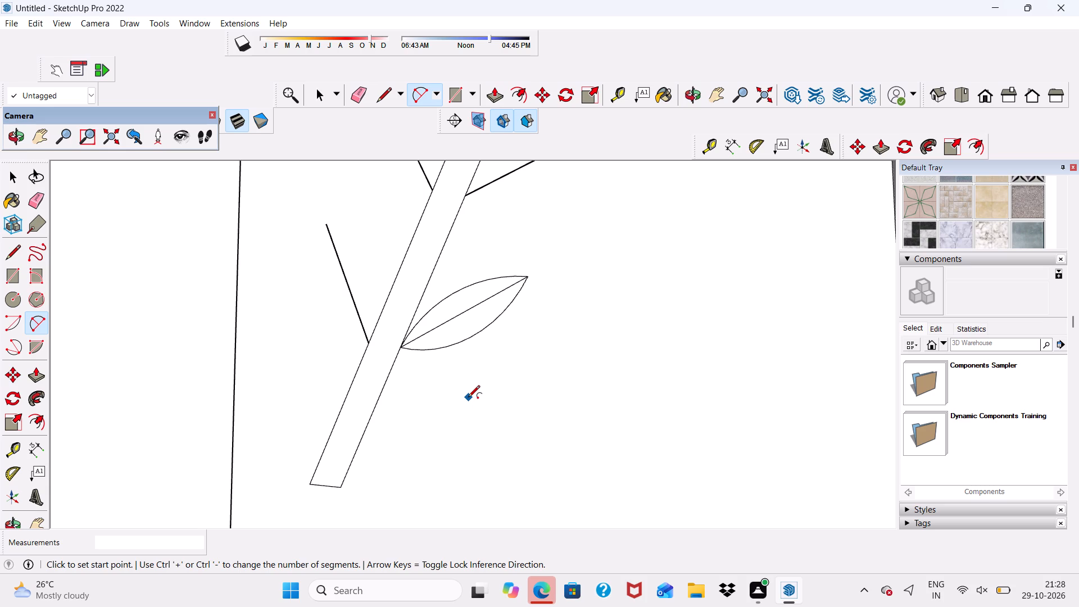
pyautogui.scroll(1, 468, 397)
pyautogui.scroll(-12, 468, 397)
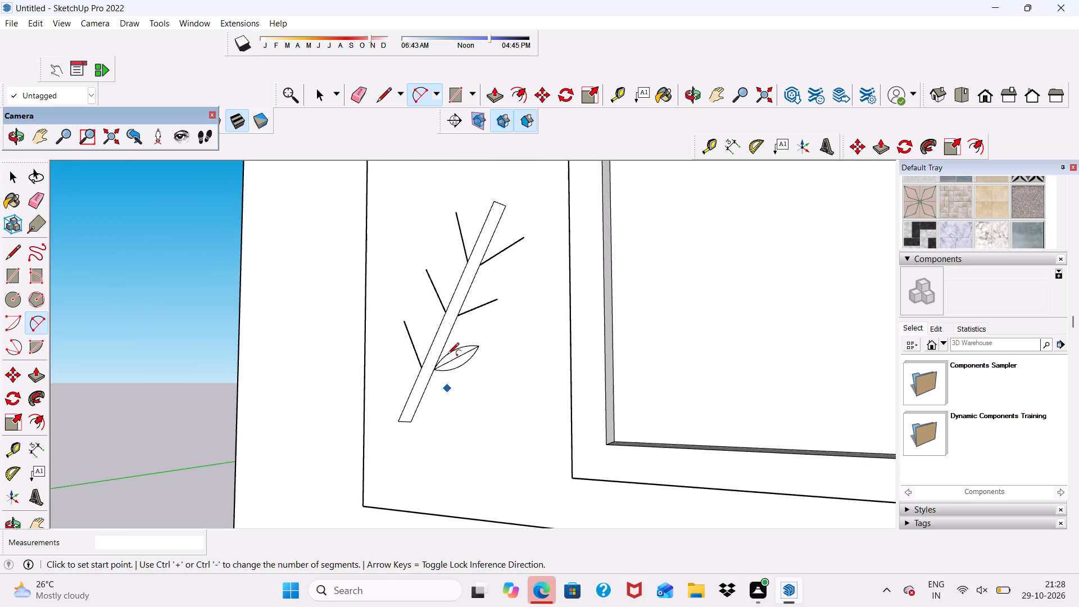
pyautogui.scroll(16, 455, 297)
pyautogui.scroll(5, 408, 407)
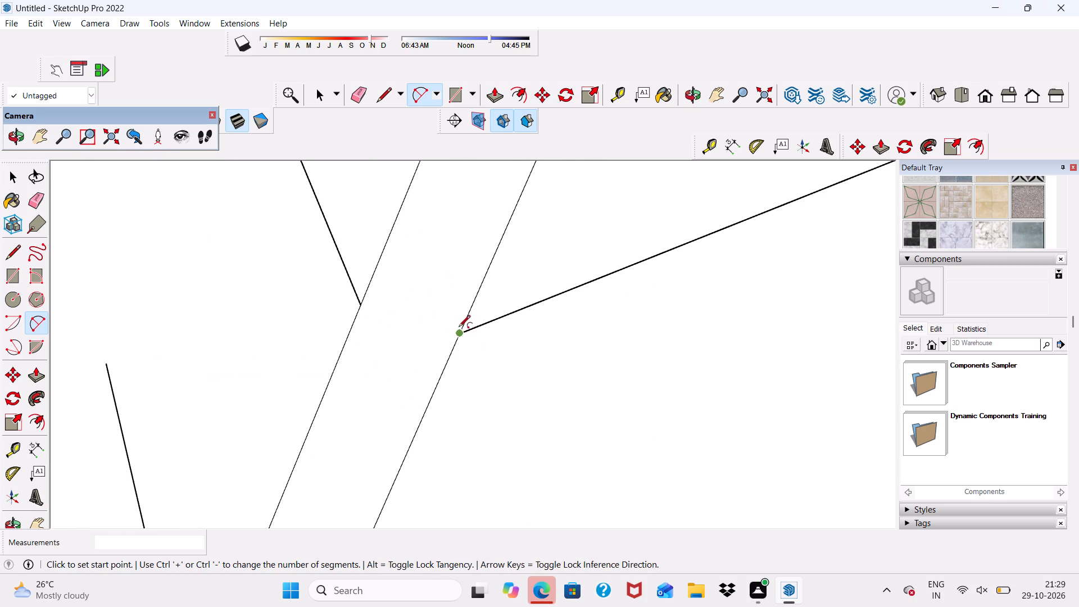
pyautogui.click(460, 333)
pyautogui.scroll(-4, 356, 358)
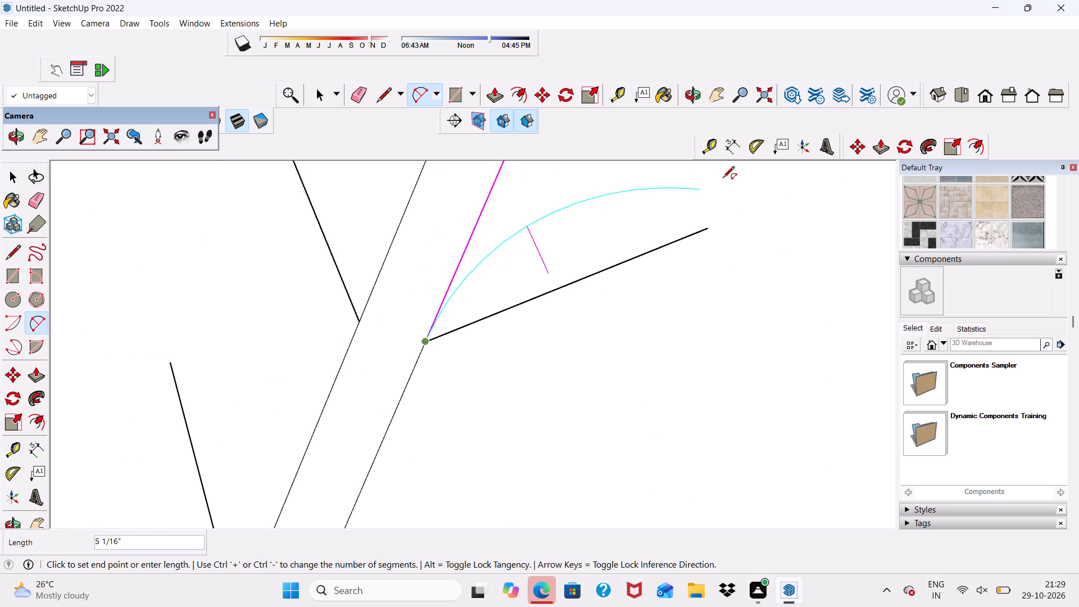
pyautogui.click(704, 232)
pyautogui.scroll(5, 700, 206)
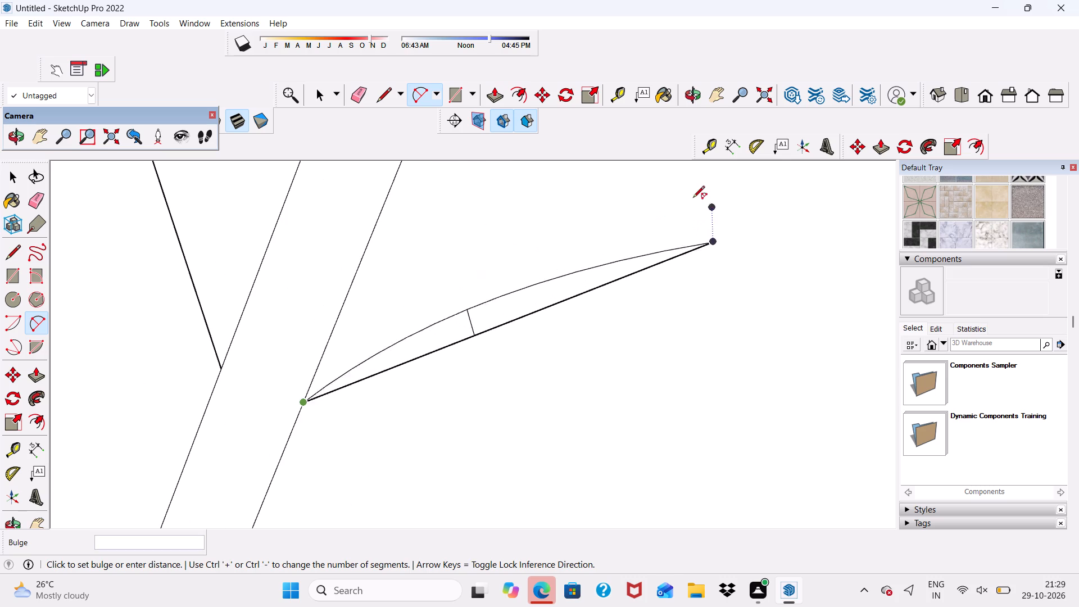
pyautogui.scroll(-2, 668, 203)
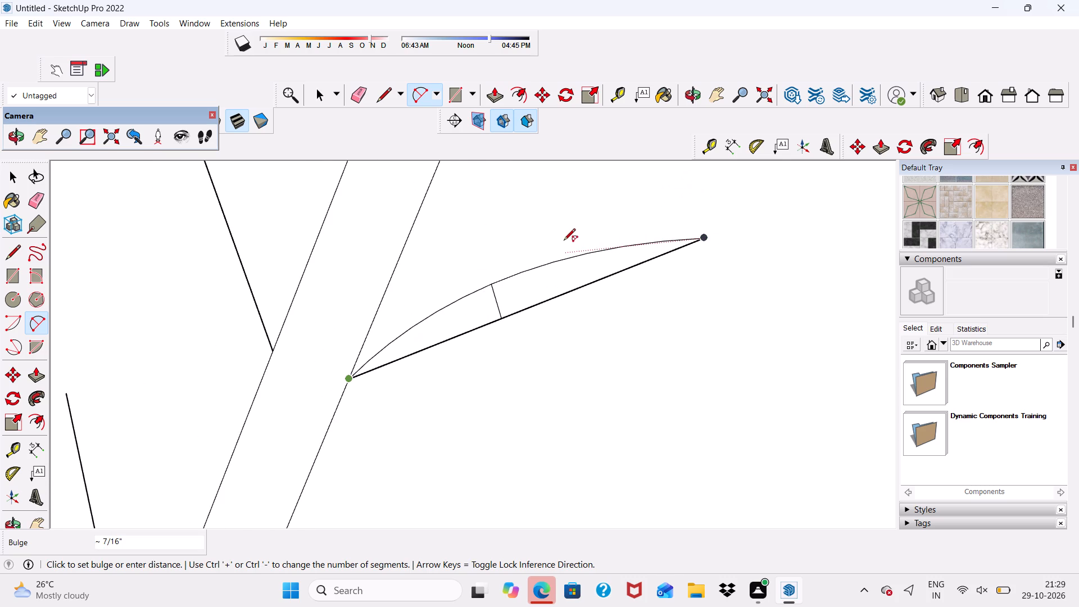
pyautogui.click(564, 230)
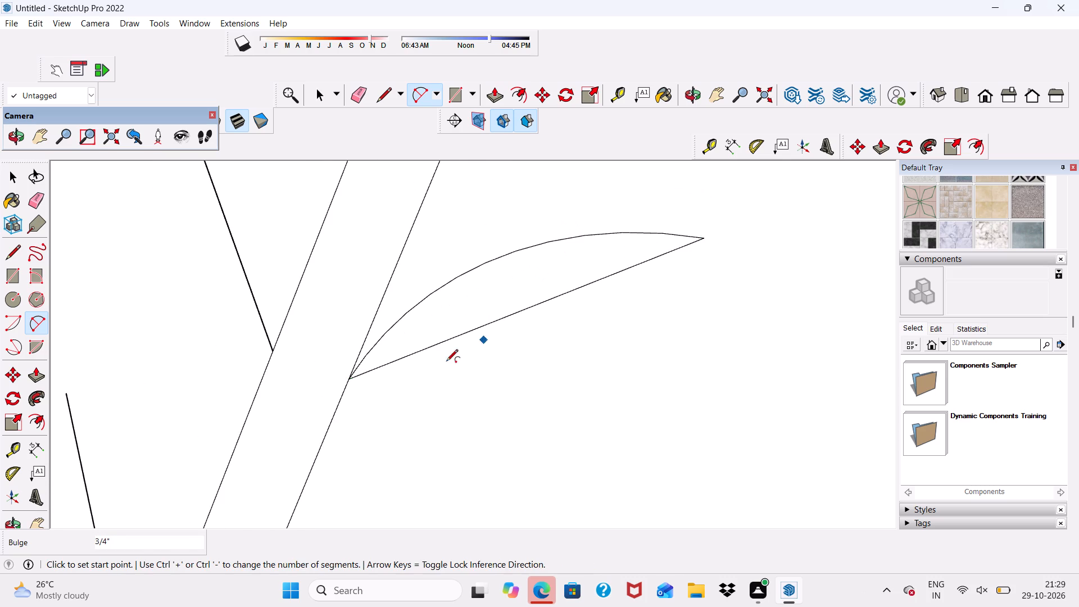
# Draw a second arc between the middle window-side branch's ends, bulging downward about 7/8", to close the leaf shape.
pyautogui.click(349, 379)
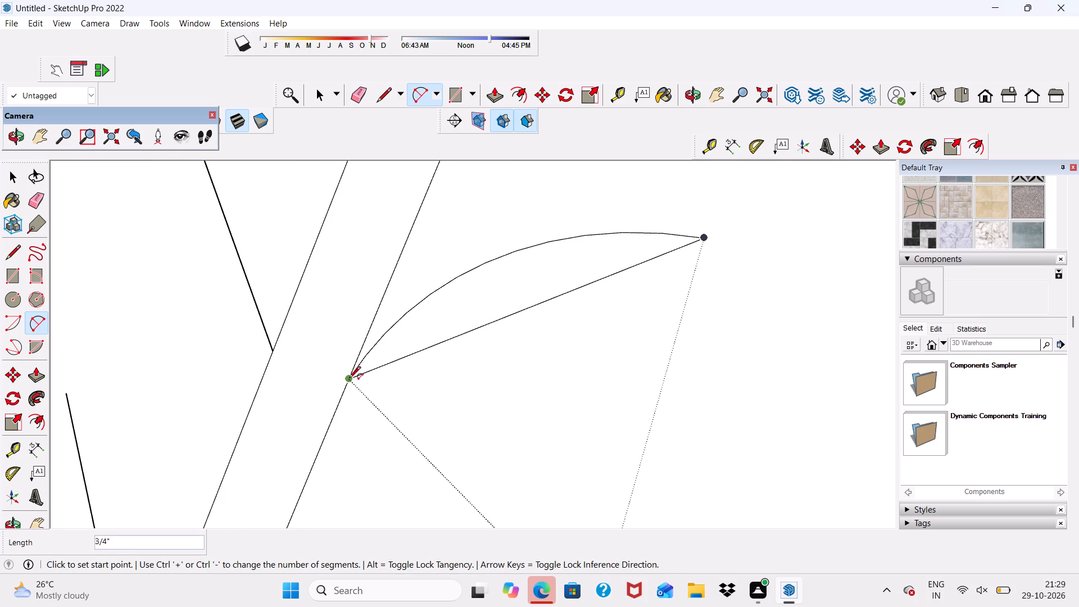
pyautogui.click(704, 244)
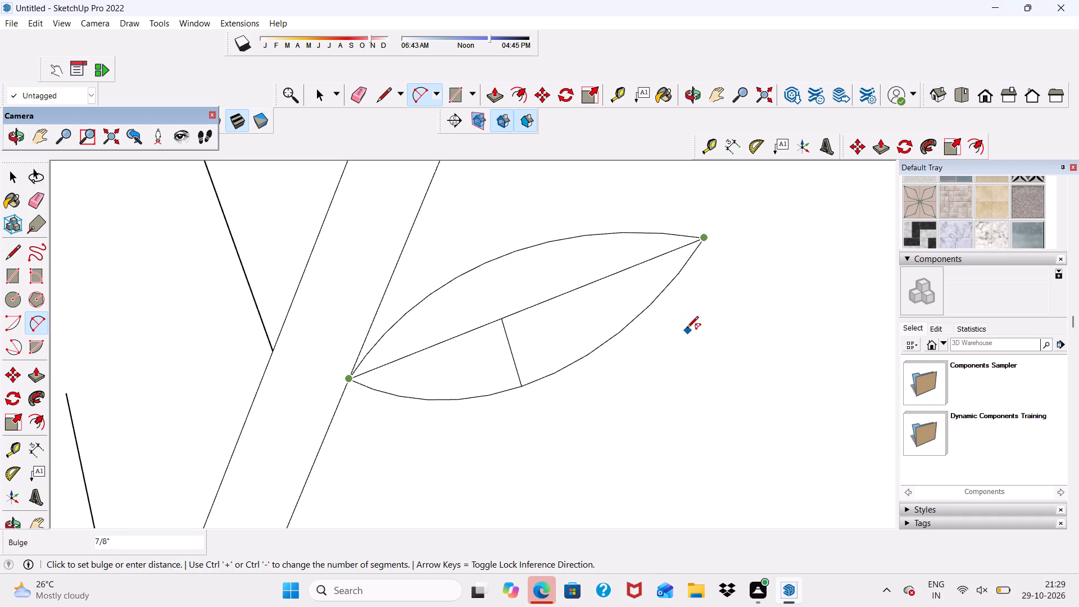
pyautogui.click(687, 329)
# Draw a two-point arc from base to tip of the uppermost window-side branch, bulging upward about 15/16".
pyautogui.scroll(-19, 573, 300)
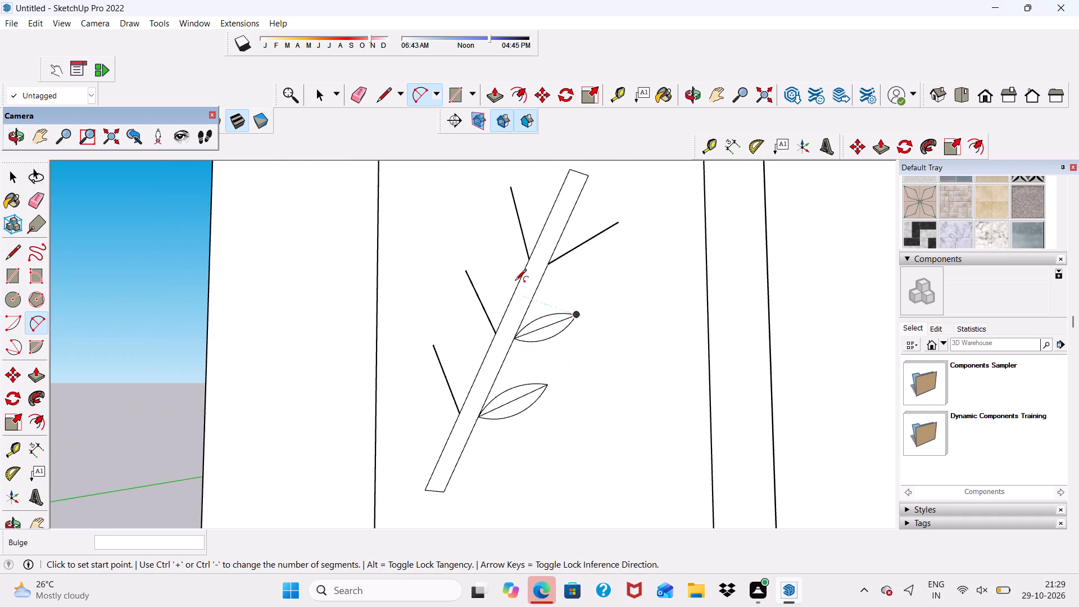
pyautogui.scroll(18, 547, 270)
pyautogui.scroll(4, 527, 265)
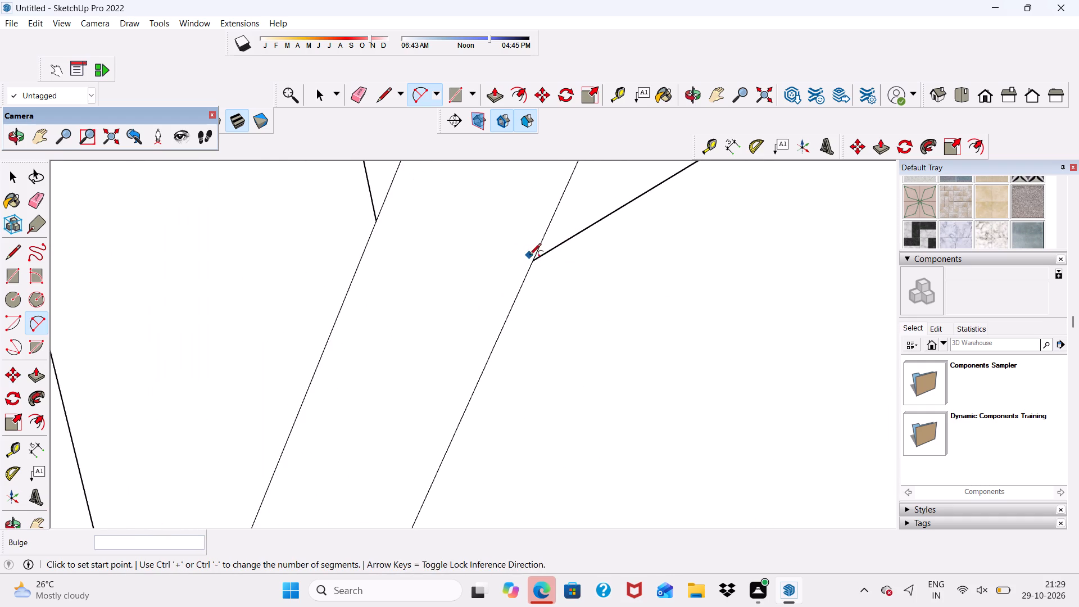
pyautogui.scroll(6, 534, 262)
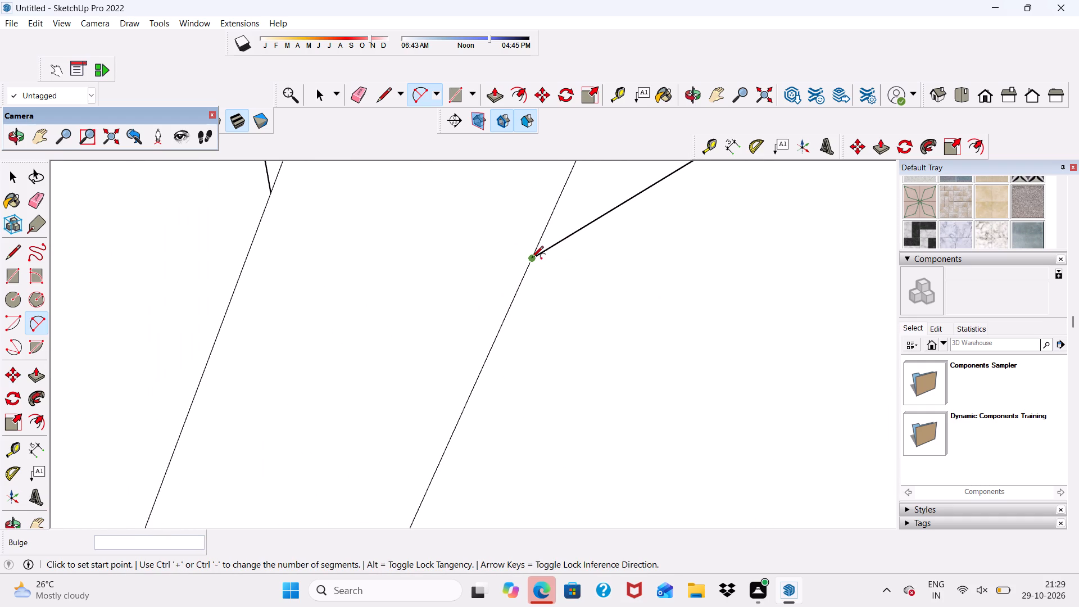
pyautogui.click(532, 259)
pyautogui.scroll(-19, 537, 224)
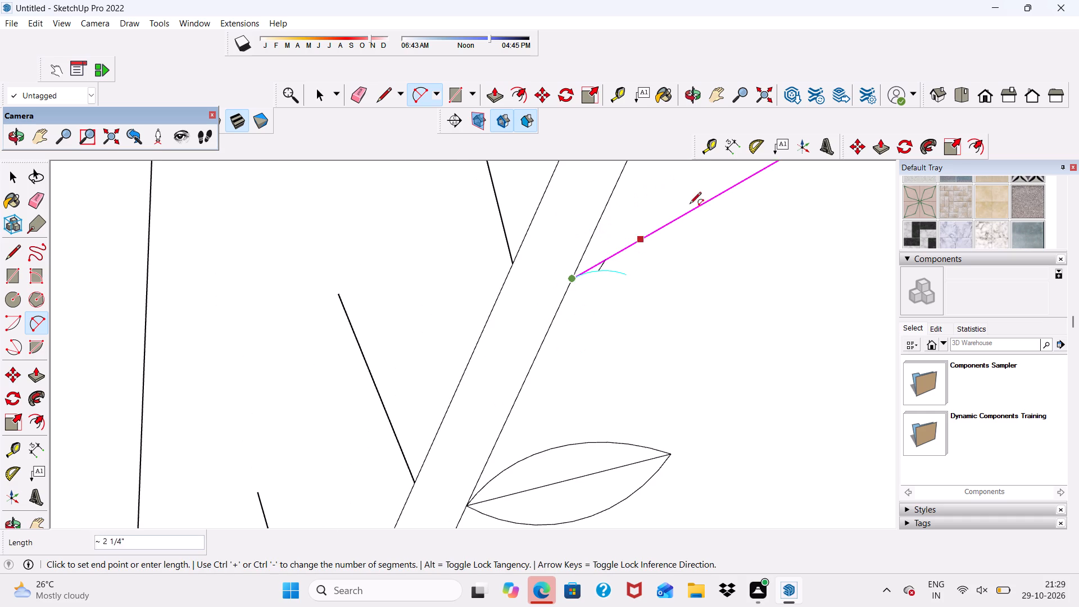
pyautogui.scroll(4, 742, 173)
pyautogui.scroll(-7, 450, 328)
pyautogui.scroll(5, 601, 255)
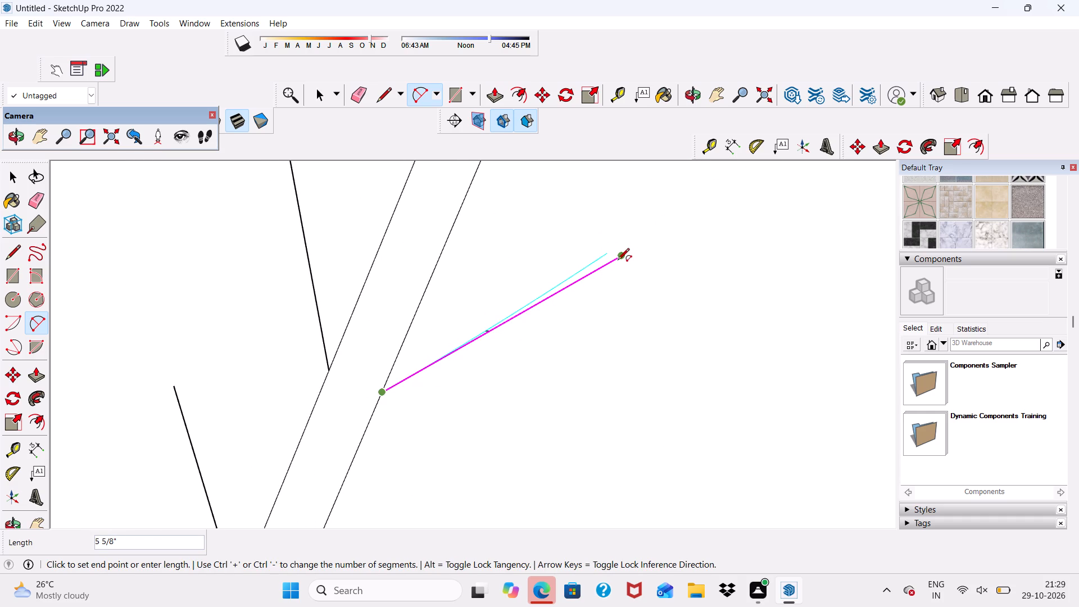
pyautogui.click(619, 259)
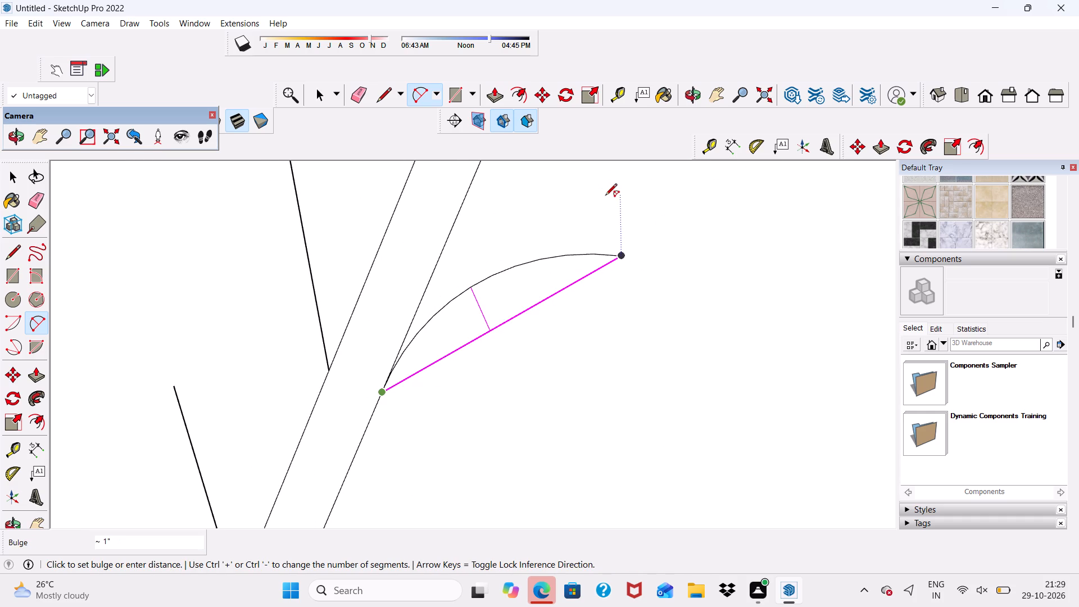
pyautogui.click(605, 198)
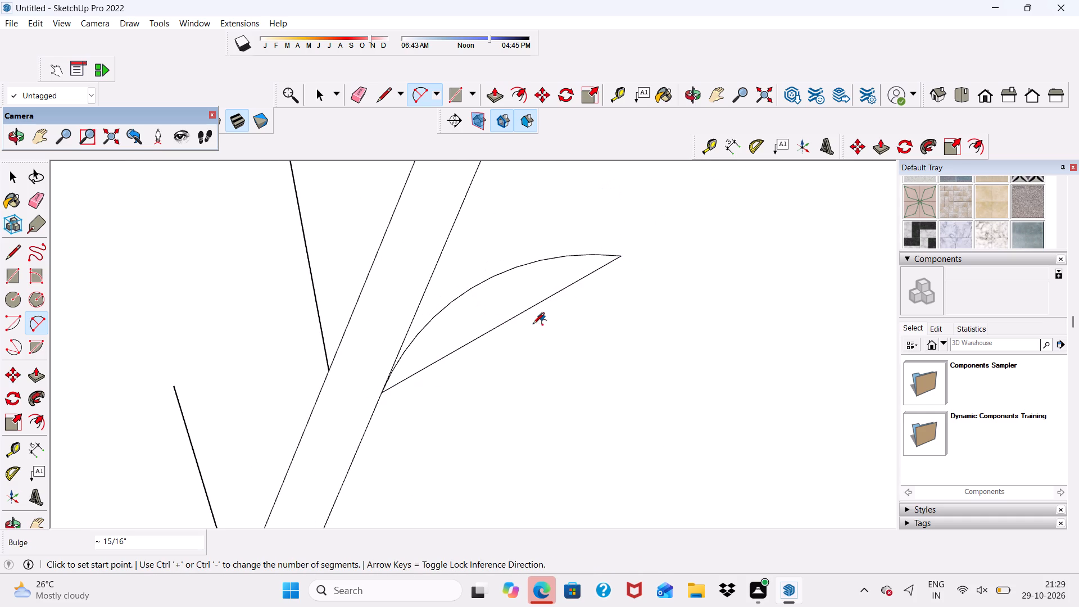
# Draw a matching arc between the uppermost window-side branch's ends, bulging downward, to close the leaf shape.
pyautogui.scroll(6, 471, 361)
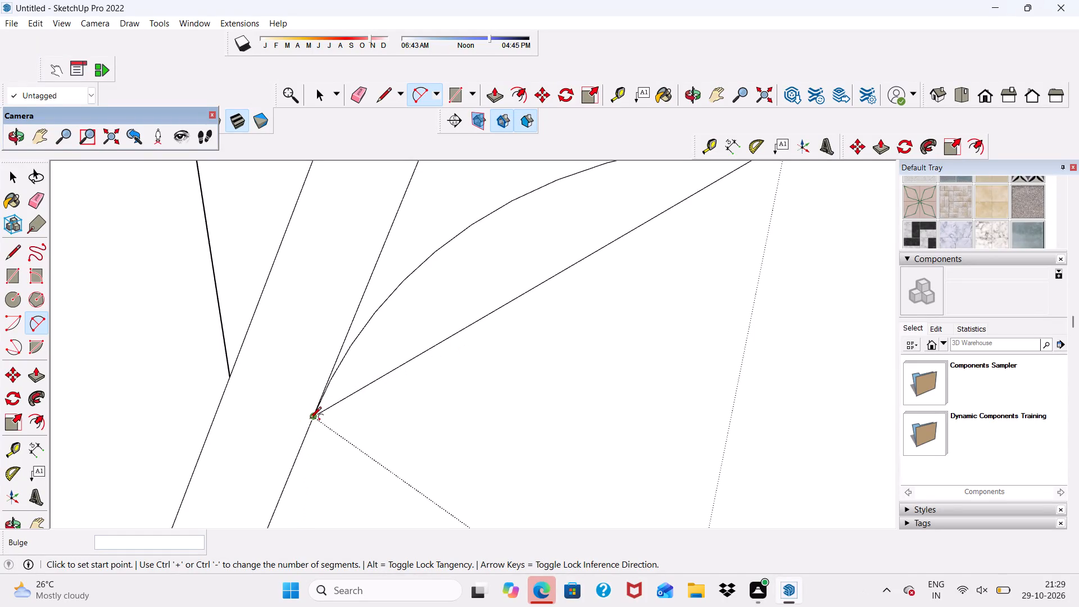
pyautogui.click(310, 419)
pyautogui.scroll(-4, 405, 419)
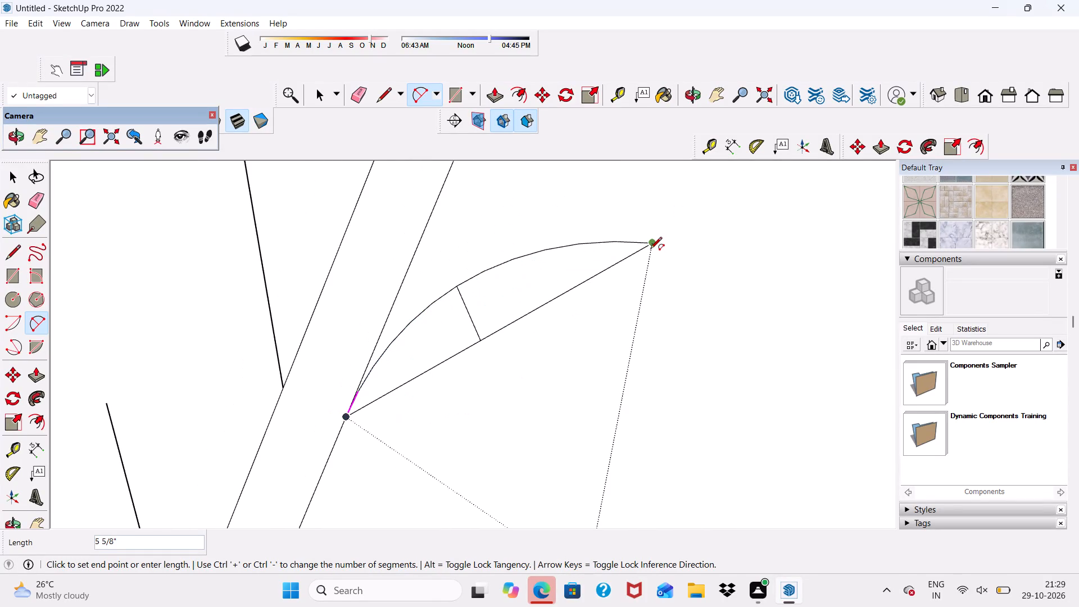
pyautogui.click(651, 248)
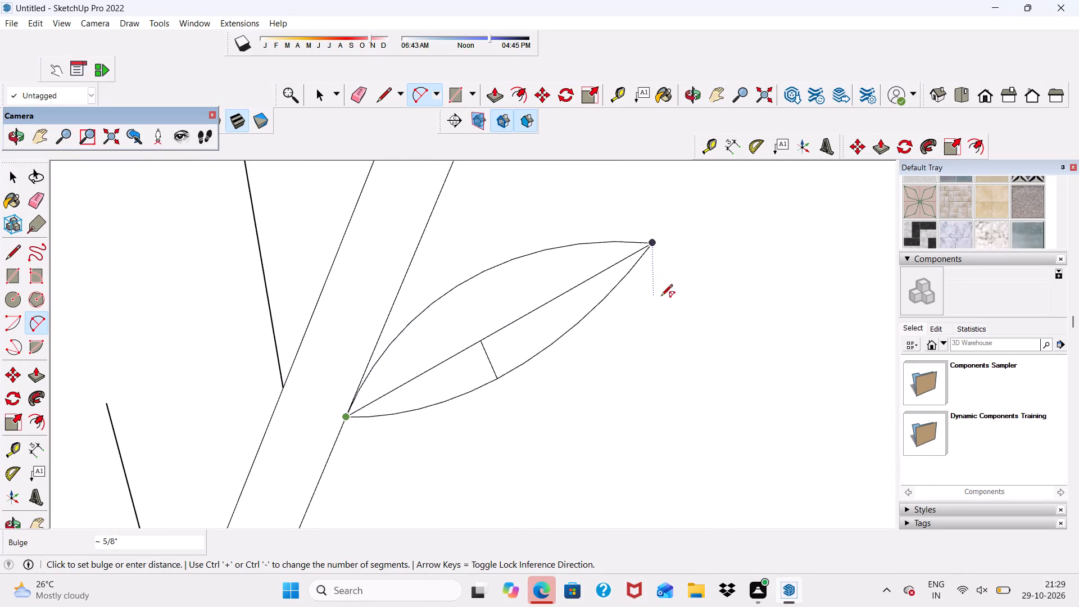
pyautogui.click(671, 316)
# Draw a two-point arc from base to tip of the middle branch facing away from the window, bulging toward the strip.
pyautogui.scroll(-7, 648, 255)
pyautogui.scroll(-5, 592, 251)
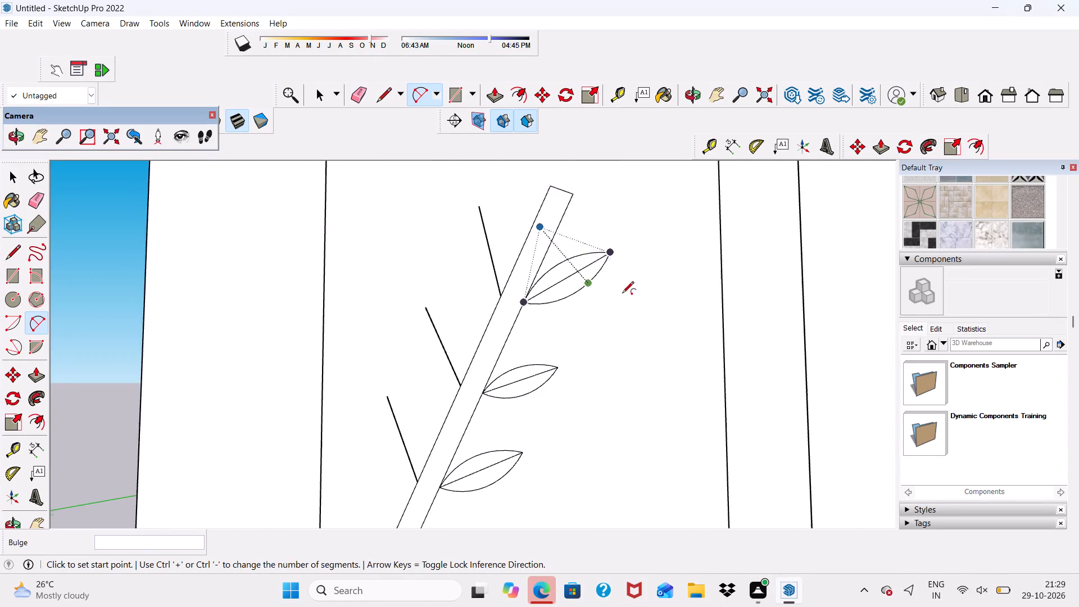
pyautogui.scroll(-7, 622, 294)
pyautogui.moveTo(592, 379); pyautogui.dragTo(675, 383, button='middle')
pyautogui.scroll(15, 477, 387)
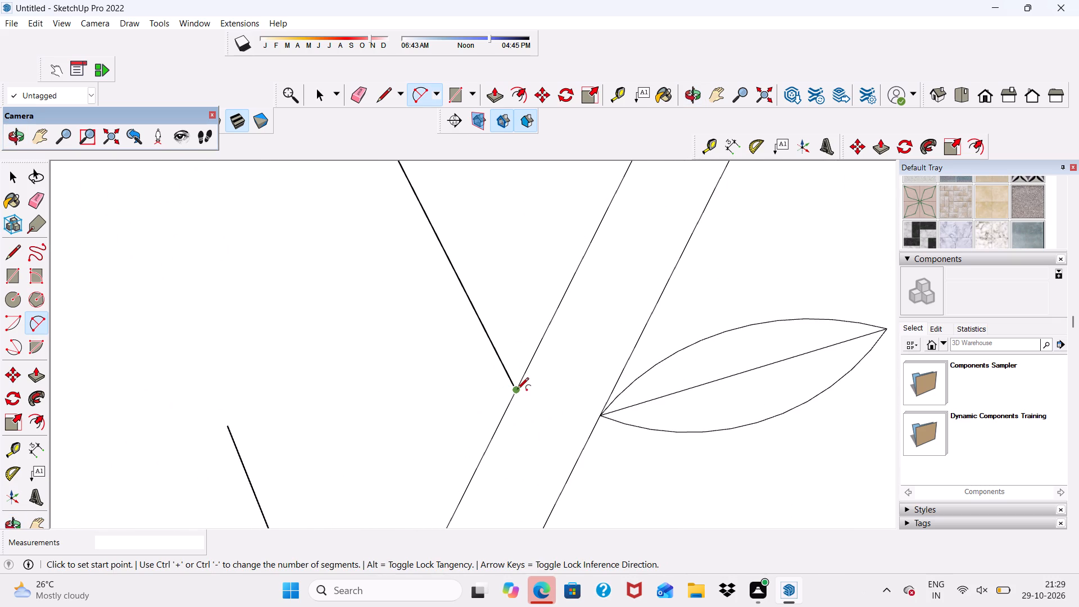
pyautogui.click(515, 389)
pyautogui.scroll(-5, 377, 220)
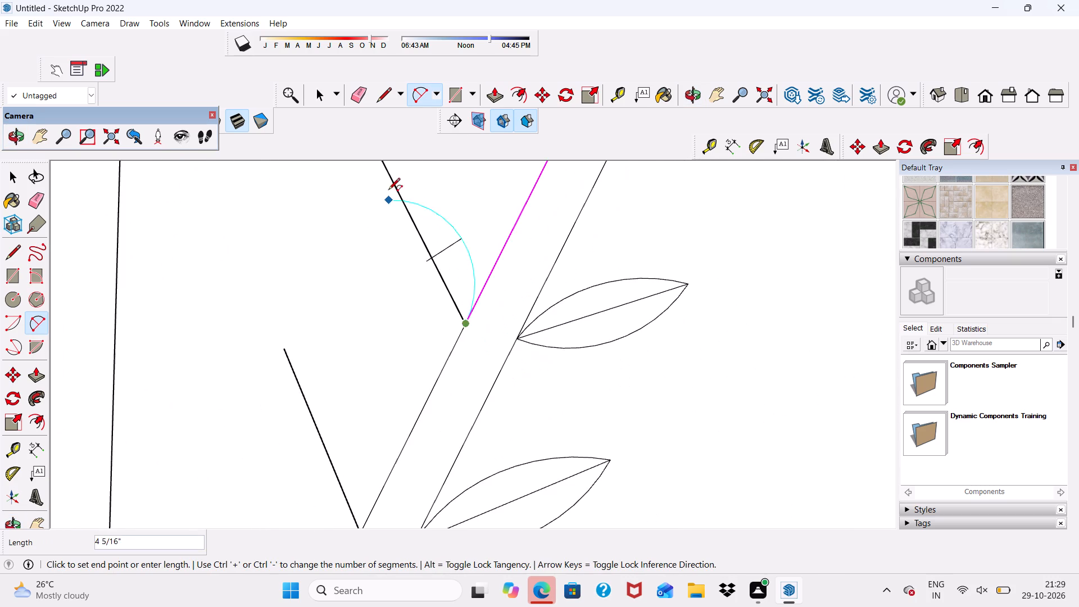
pyautogui.scroll(-6, 404, 233)
pyautogui.scroll(7, 418, 194)
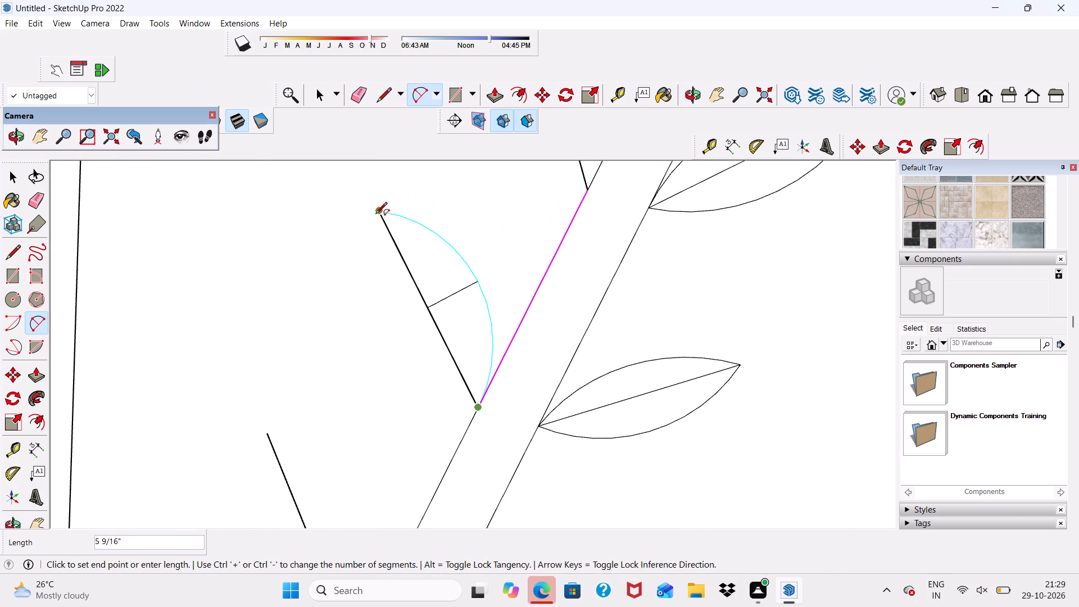
pyautogui.click(375, 215)
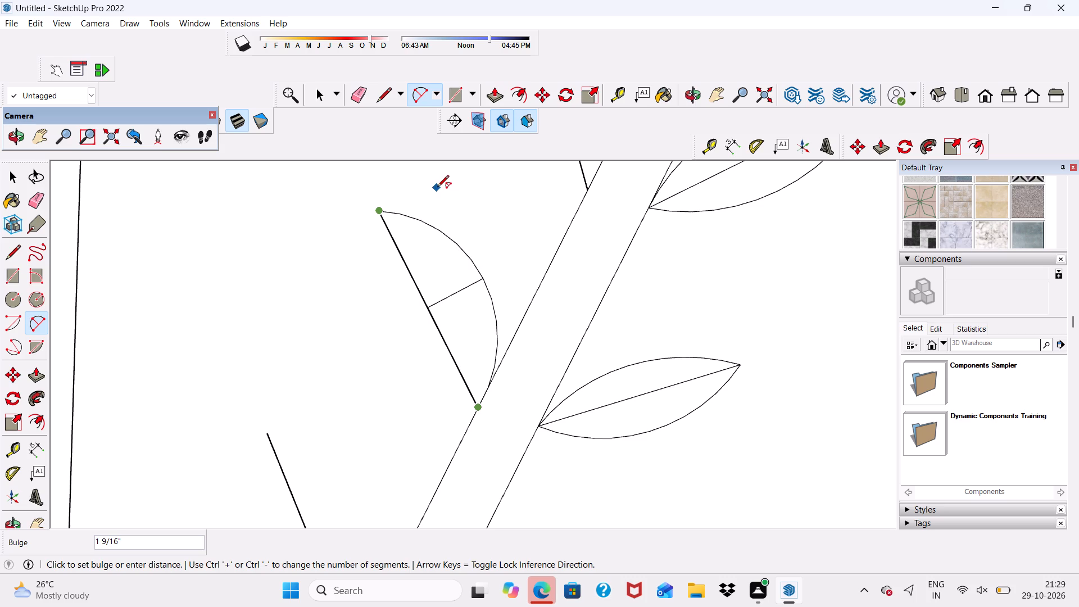
pyautogui.click(430, 193)
# Draw a matching arc between the same branch's ends, bulging away from the strip, to close the leaf shape.
pyautogui.scroll(4, 488, 415)
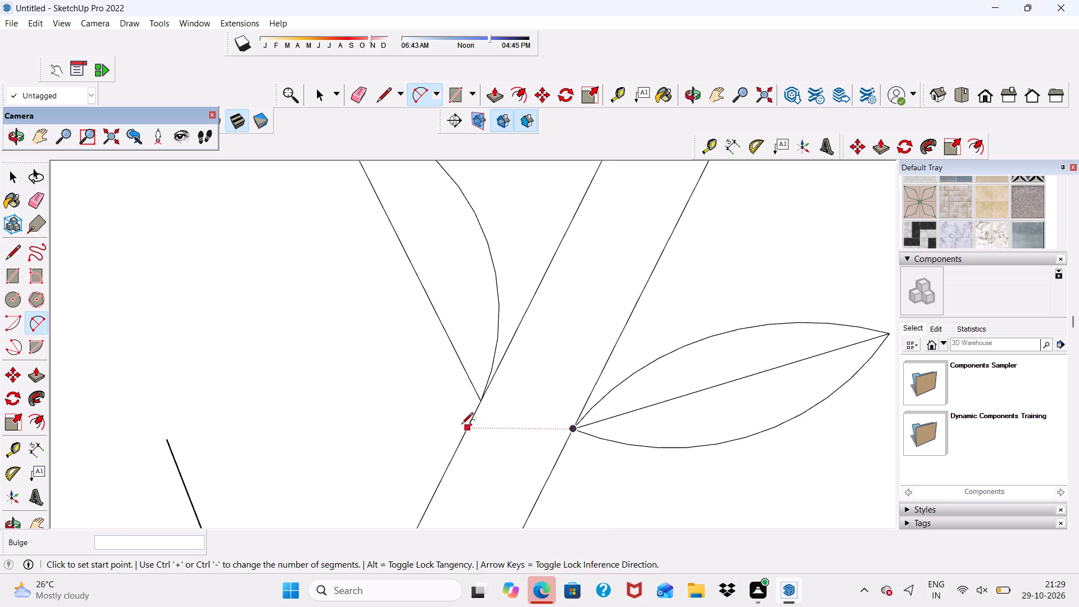
pyautogui.click(477, 401)
pyautogui.scroll(-6, 365, 400)
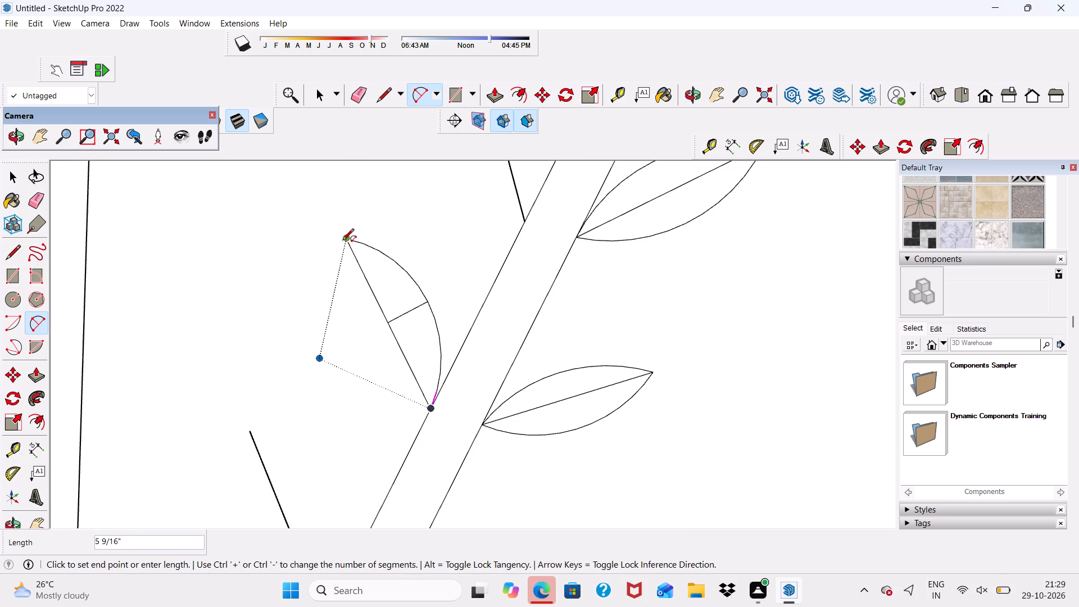
pyautogui.click(343, 241)
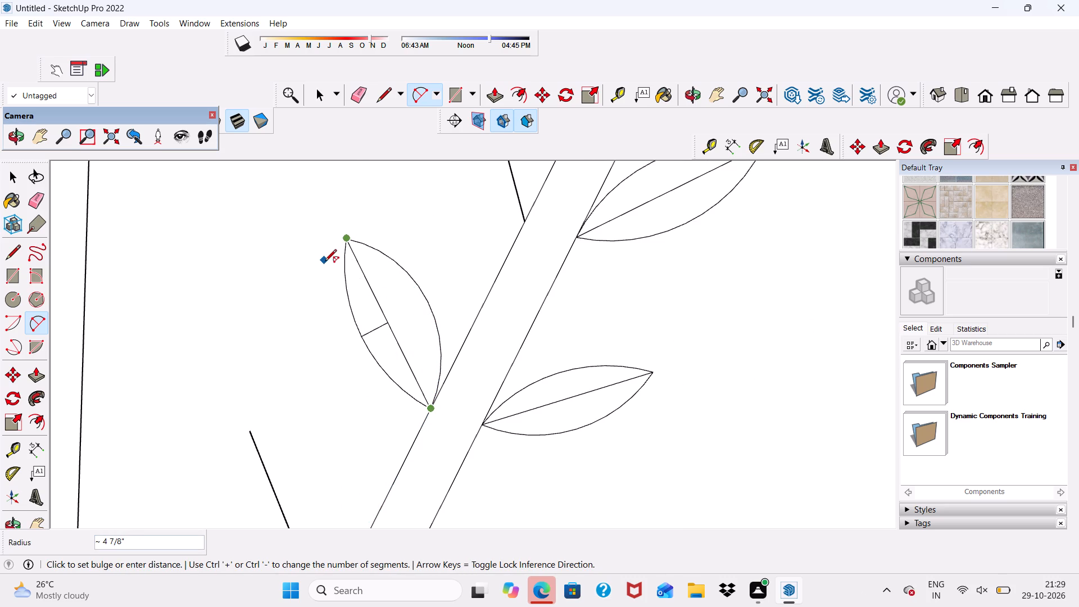
pyautogui.click(323, 269)
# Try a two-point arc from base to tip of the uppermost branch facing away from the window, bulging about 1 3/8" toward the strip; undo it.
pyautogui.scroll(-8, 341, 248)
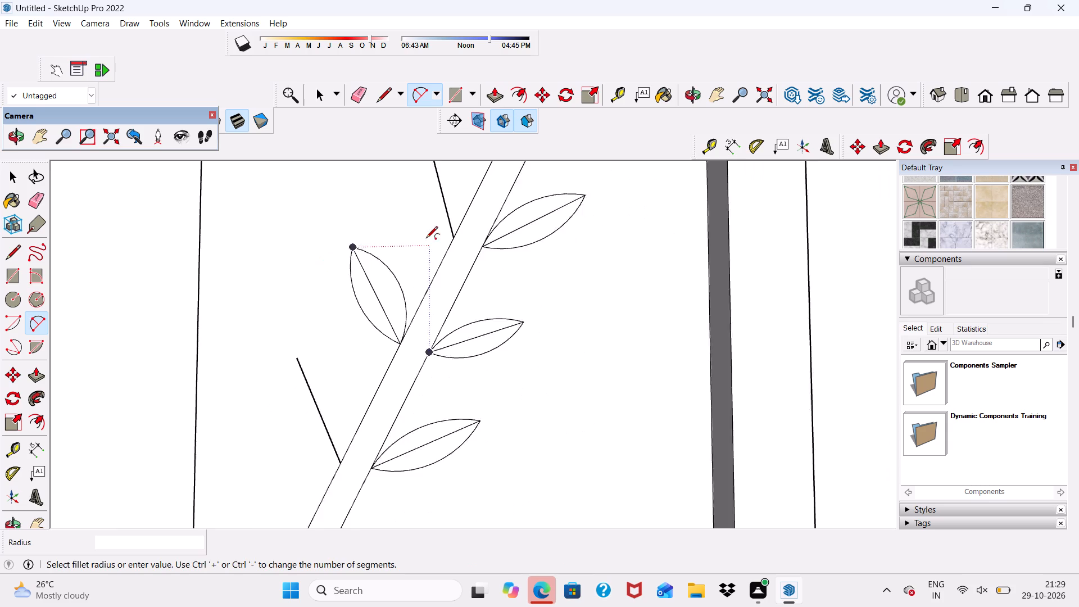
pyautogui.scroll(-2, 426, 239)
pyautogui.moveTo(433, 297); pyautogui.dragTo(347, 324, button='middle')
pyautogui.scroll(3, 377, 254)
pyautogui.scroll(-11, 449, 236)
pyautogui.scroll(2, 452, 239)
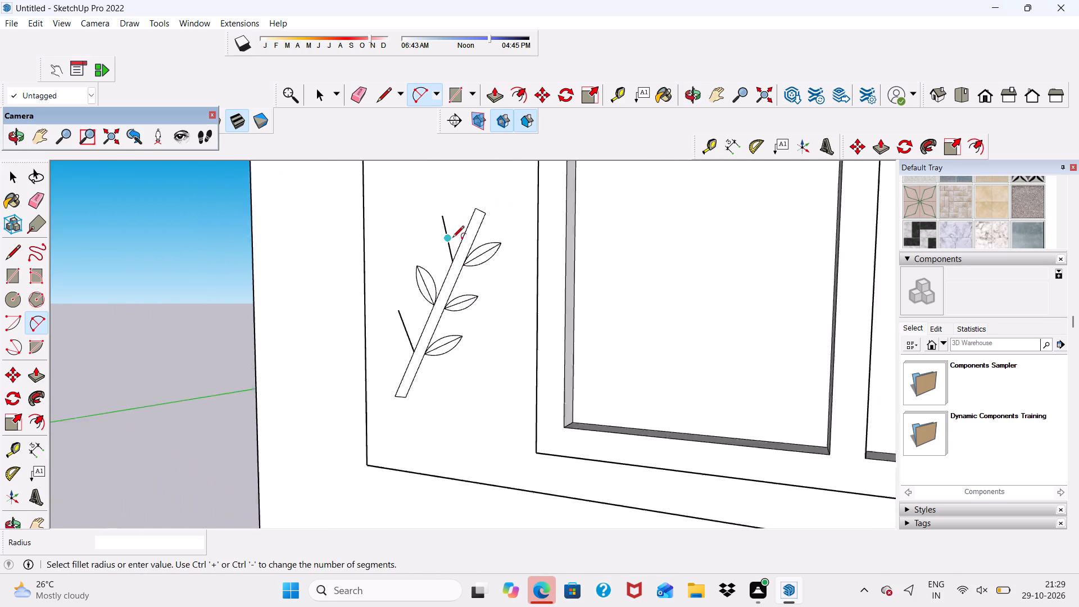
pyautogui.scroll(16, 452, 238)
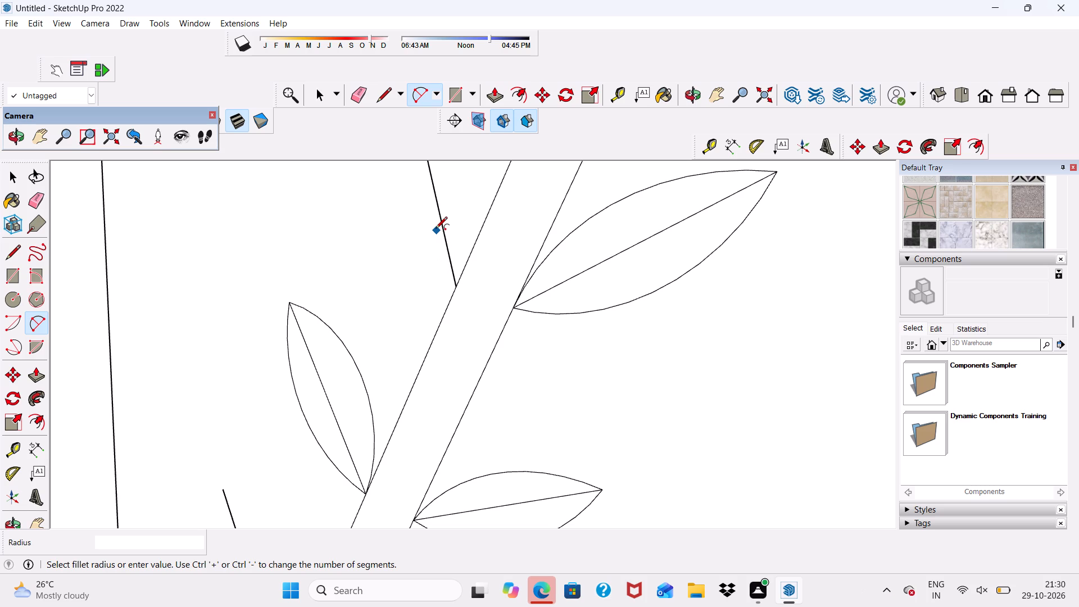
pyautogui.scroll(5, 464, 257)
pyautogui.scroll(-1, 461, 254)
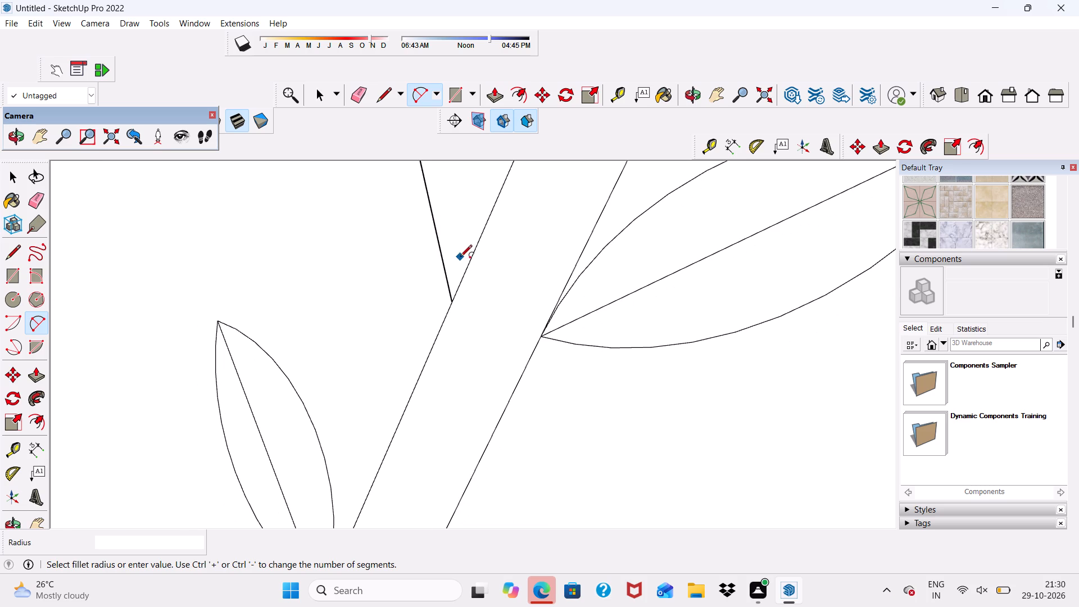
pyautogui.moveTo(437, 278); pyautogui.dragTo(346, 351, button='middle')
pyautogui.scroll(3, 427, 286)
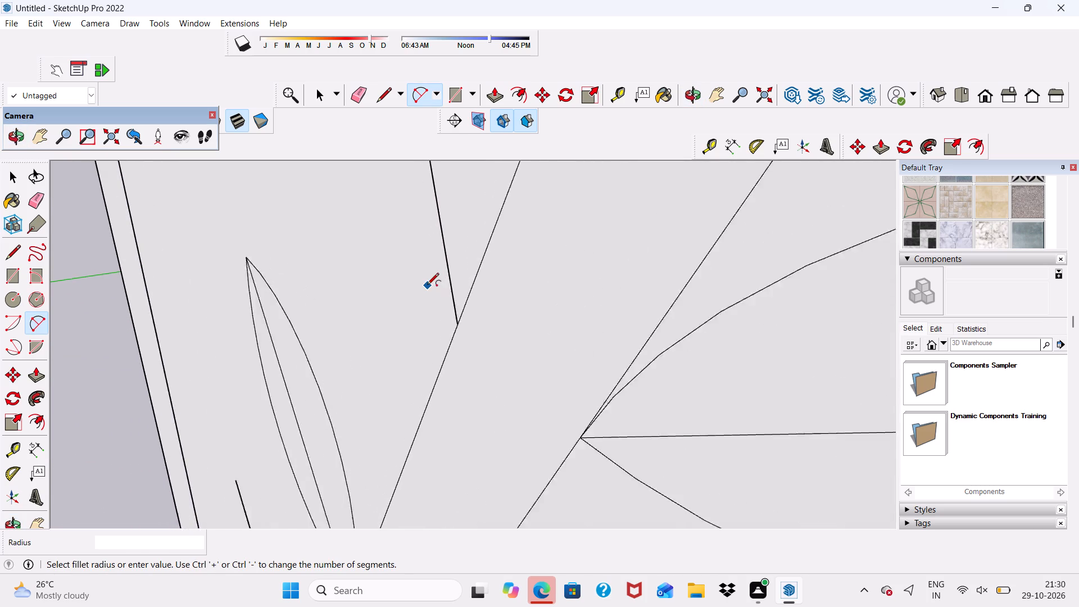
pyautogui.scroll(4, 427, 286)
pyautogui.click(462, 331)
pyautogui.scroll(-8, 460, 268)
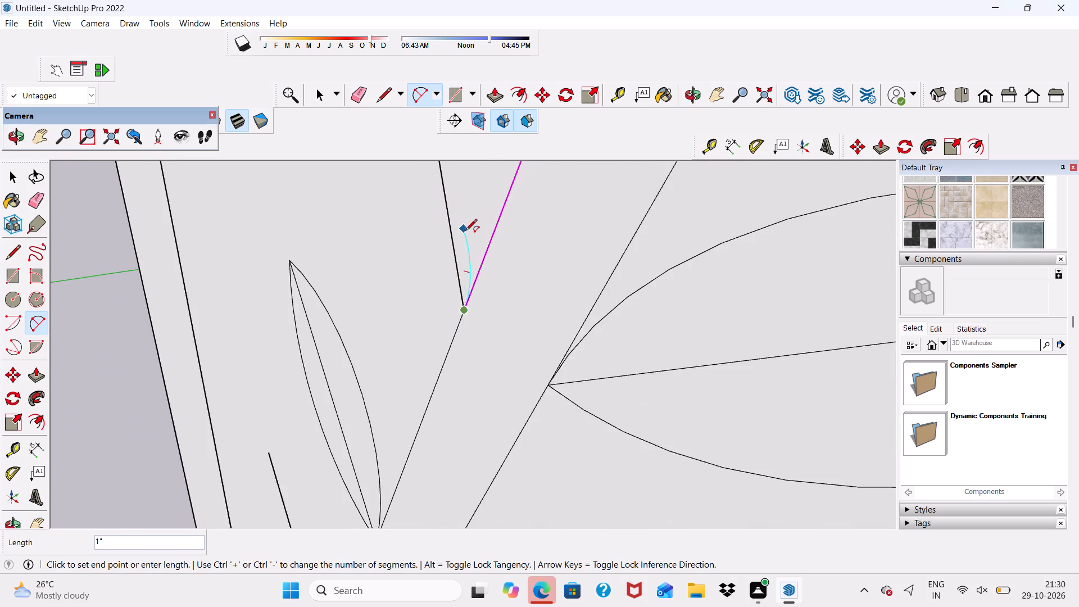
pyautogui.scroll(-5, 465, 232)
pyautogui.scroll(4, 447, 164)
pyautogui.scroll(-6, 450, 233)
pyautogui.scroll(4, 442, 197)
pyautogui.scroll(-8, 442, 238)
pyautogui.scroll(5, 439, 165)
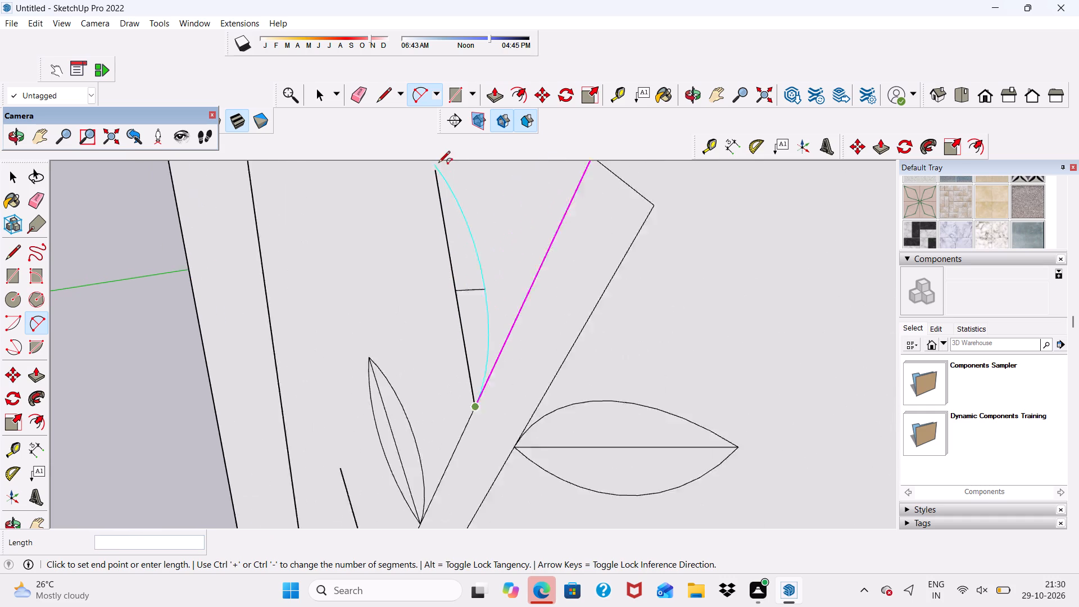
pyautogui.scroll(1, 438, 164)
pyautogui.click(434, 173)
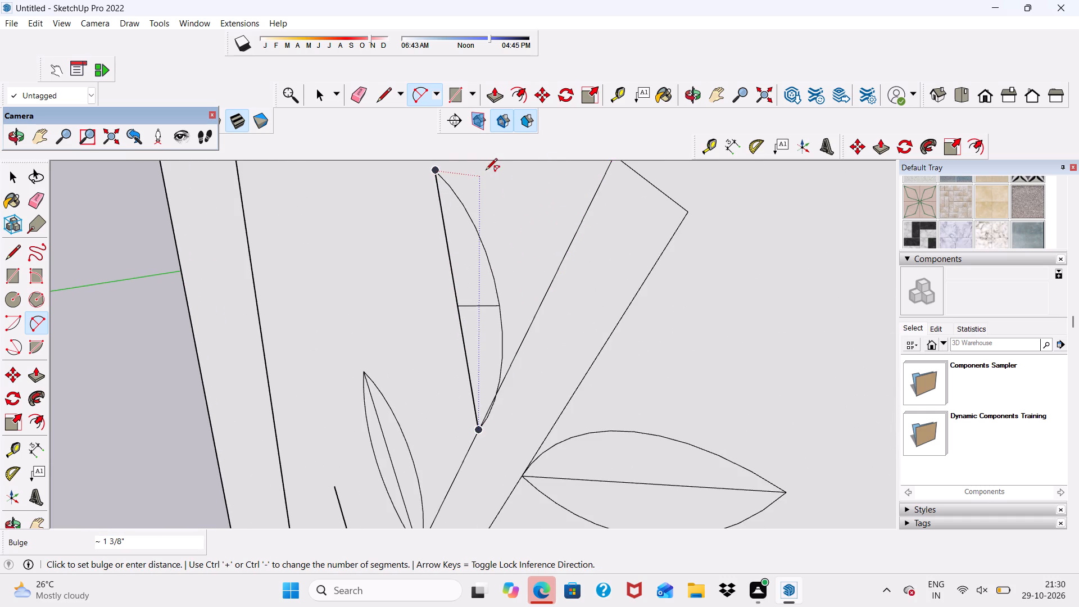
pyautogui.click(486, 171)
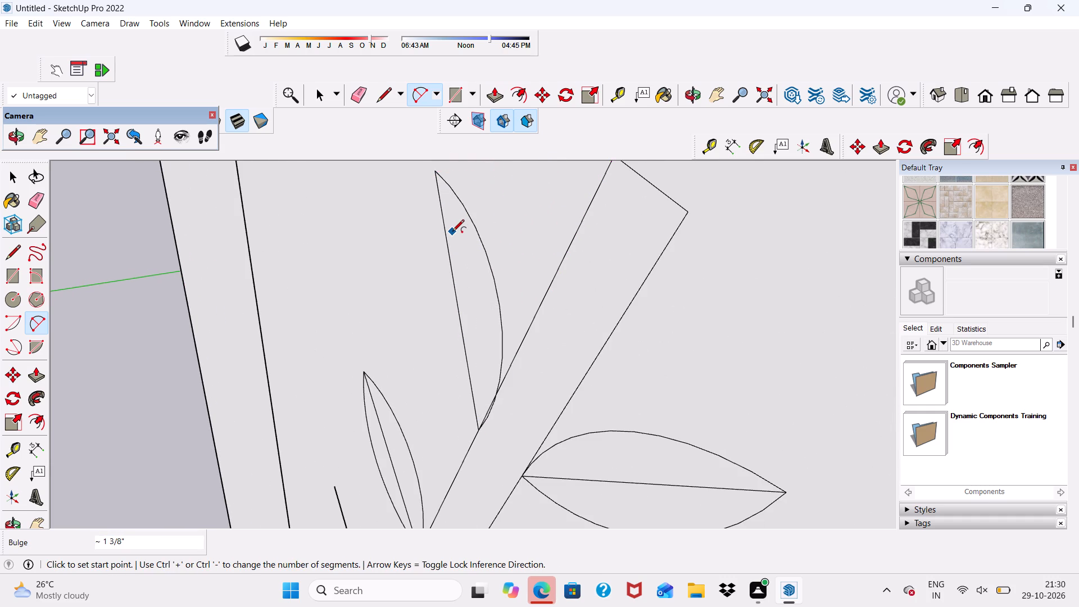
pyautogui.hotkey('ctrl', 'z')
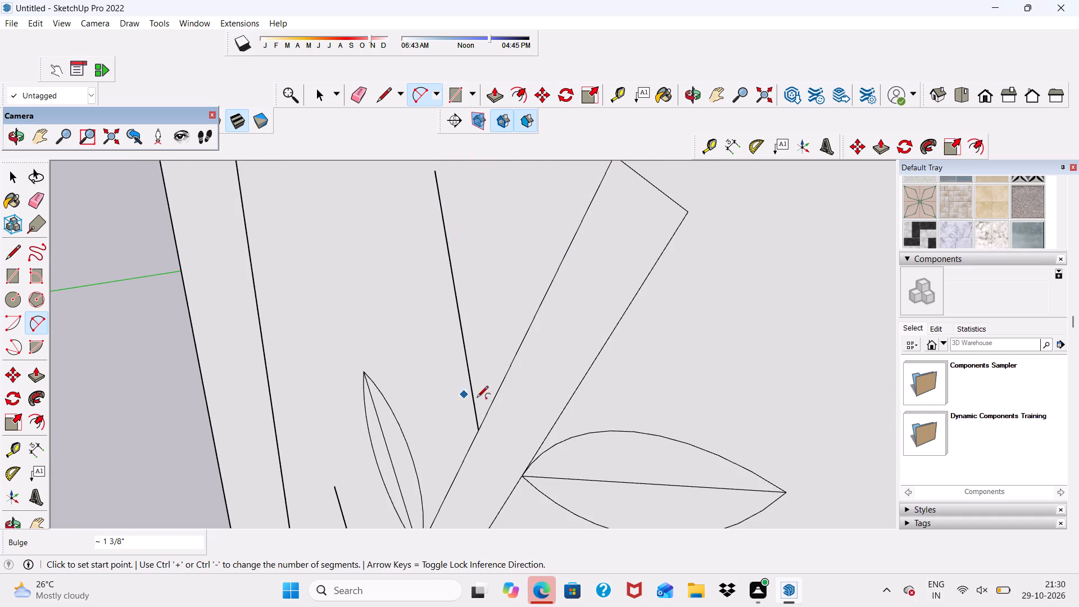
# Draw a two-point arc from base to tip of the uppermost branch facing away from the window, bulging about 1" toward the strip.
pyautogui.scroll(5, 494, 399)
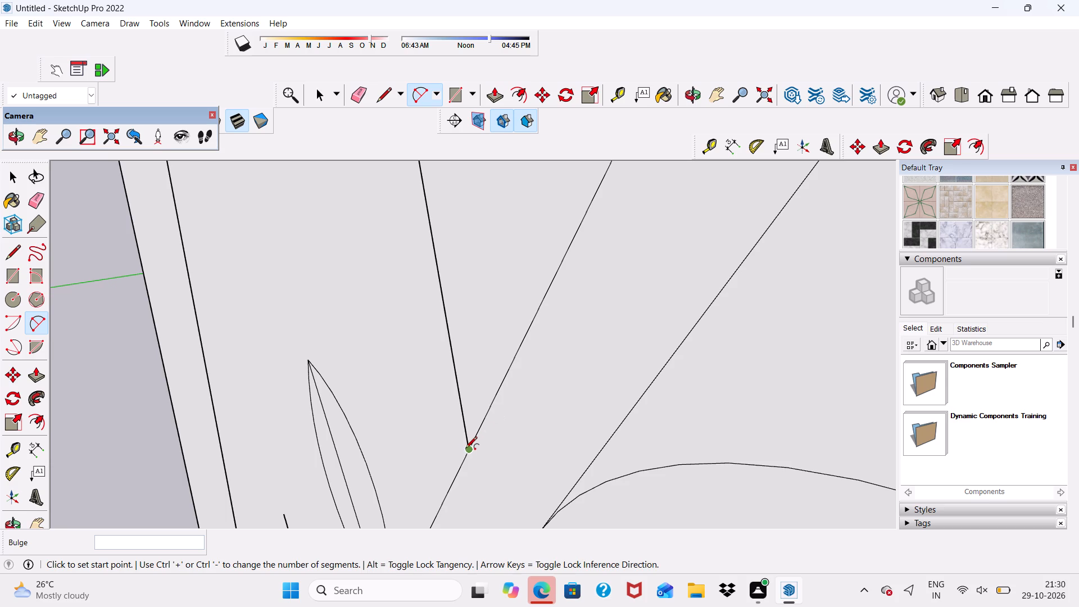
pyautogui.click(465, 449)
pyautogui.scroll(-6, 465, 447)
pyautogui.scroll(-5, 467, 299)
pyautogui.scroll(3, 441, 233)
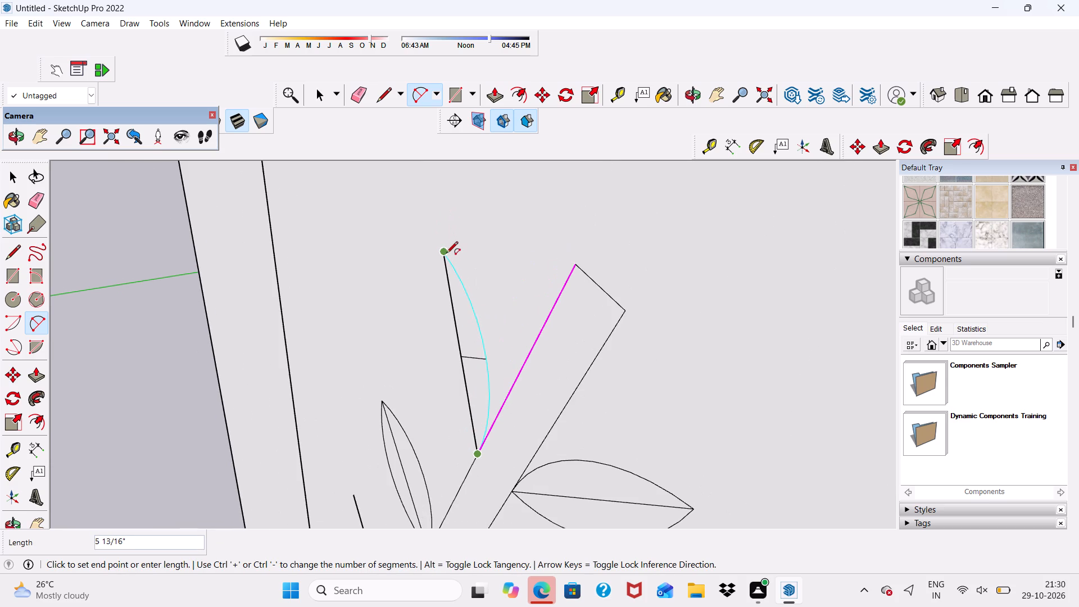
pyautogui.click(446, 254)
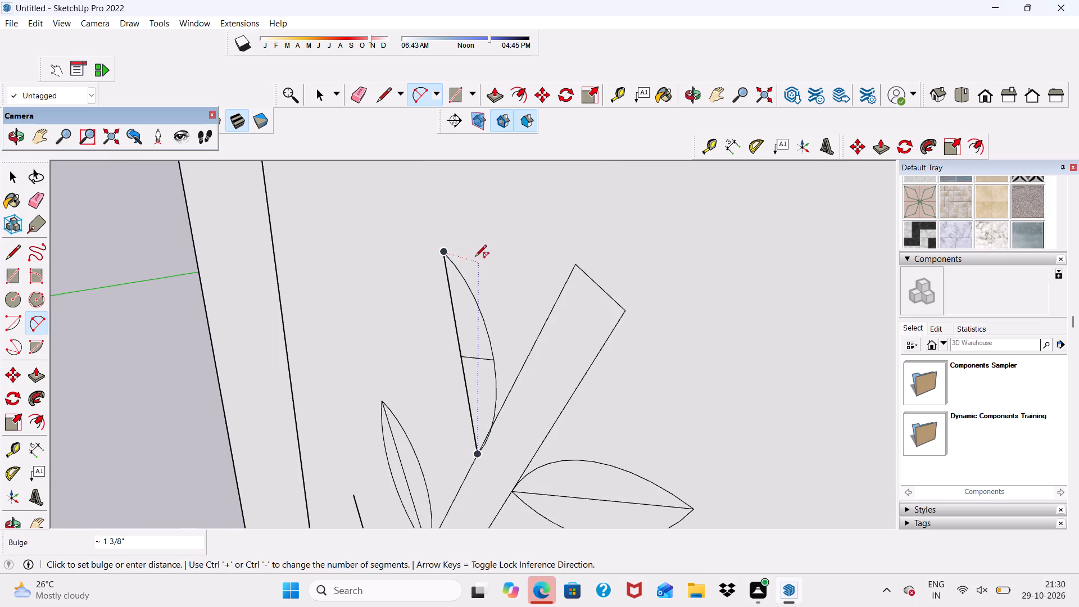
pyautogui.scroll(4, 473, 259)
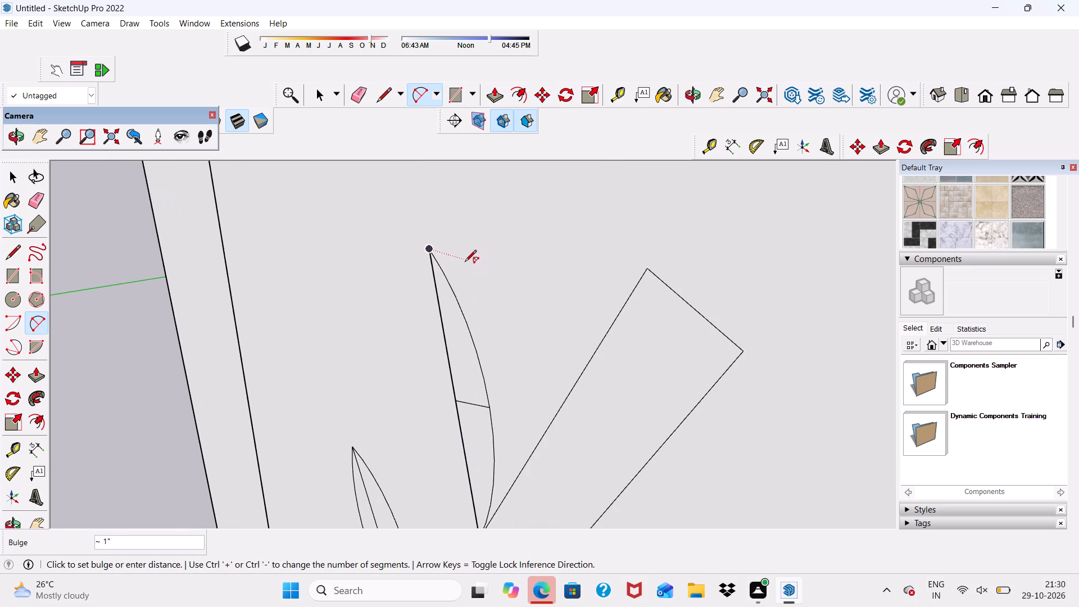
pyautogui.click(472, 261)
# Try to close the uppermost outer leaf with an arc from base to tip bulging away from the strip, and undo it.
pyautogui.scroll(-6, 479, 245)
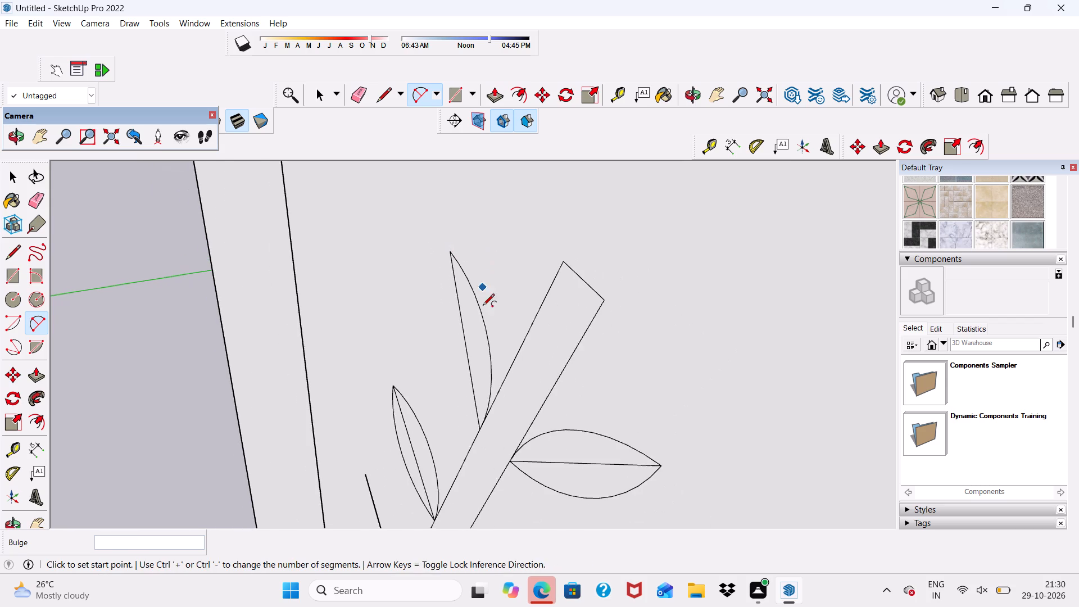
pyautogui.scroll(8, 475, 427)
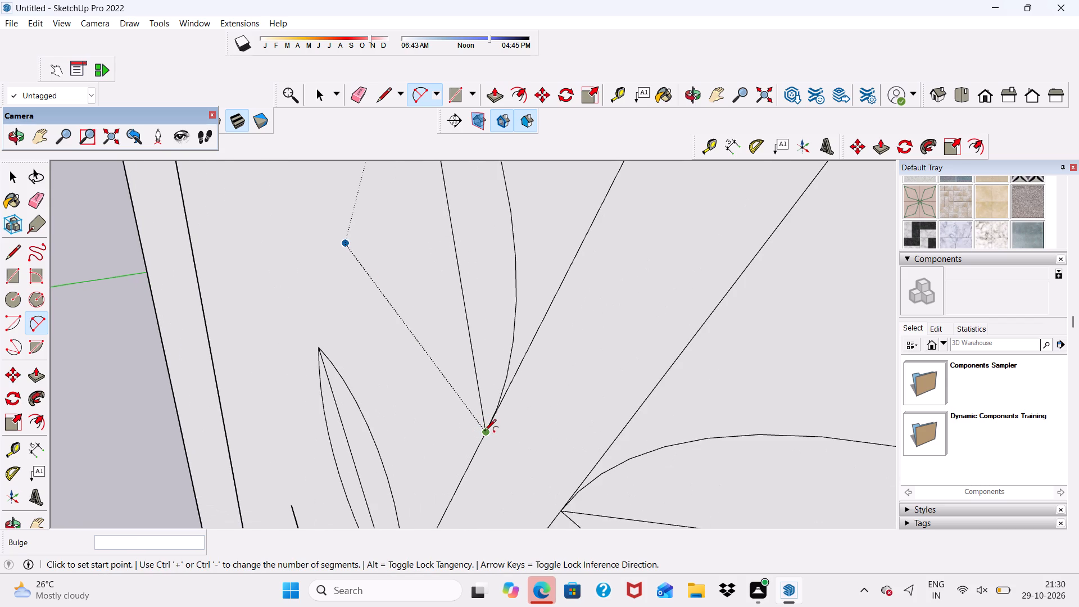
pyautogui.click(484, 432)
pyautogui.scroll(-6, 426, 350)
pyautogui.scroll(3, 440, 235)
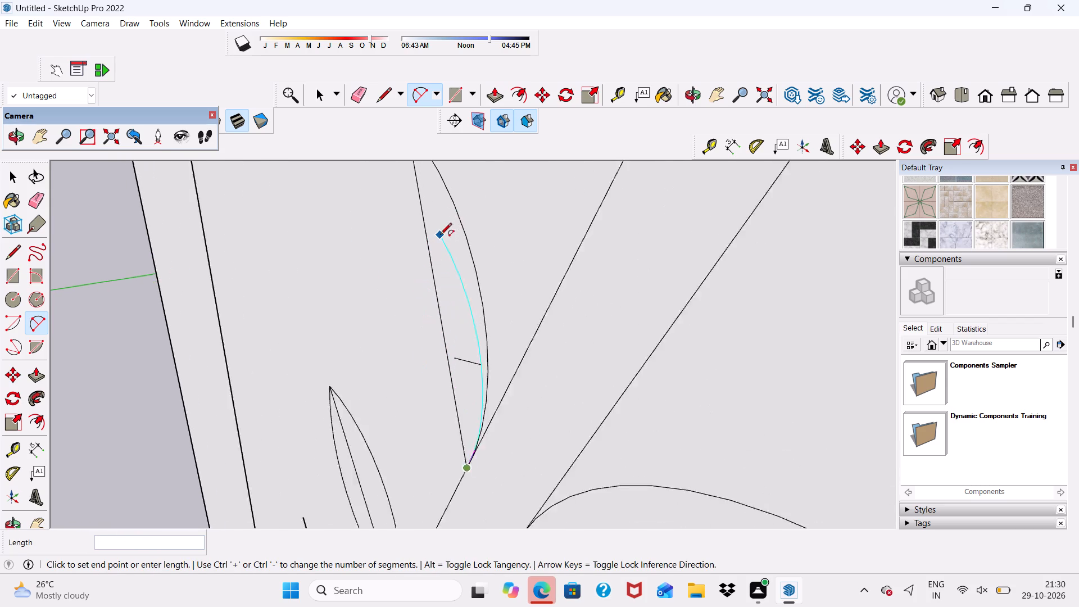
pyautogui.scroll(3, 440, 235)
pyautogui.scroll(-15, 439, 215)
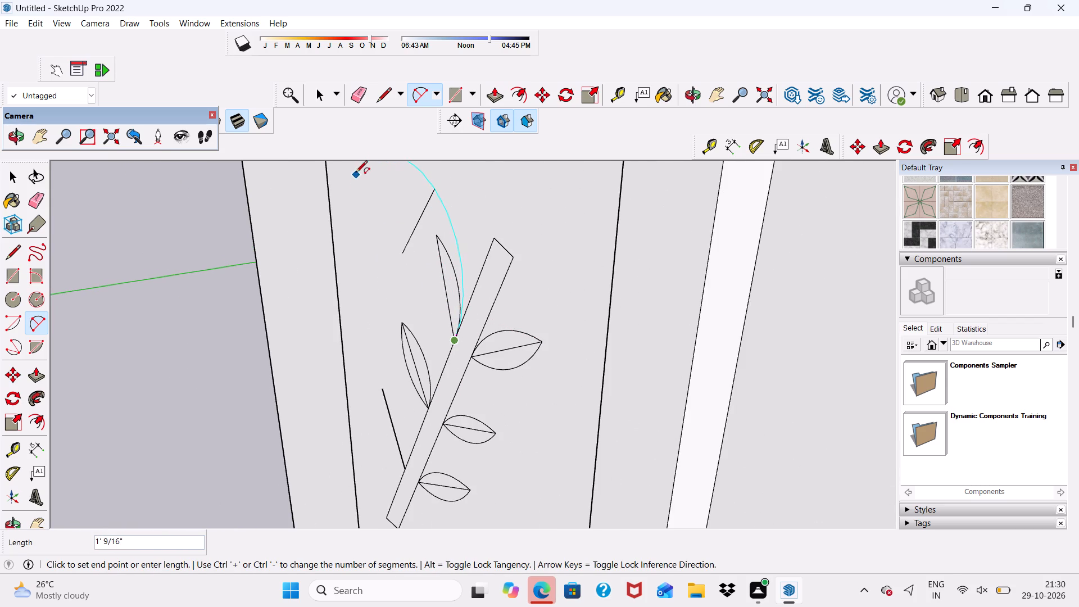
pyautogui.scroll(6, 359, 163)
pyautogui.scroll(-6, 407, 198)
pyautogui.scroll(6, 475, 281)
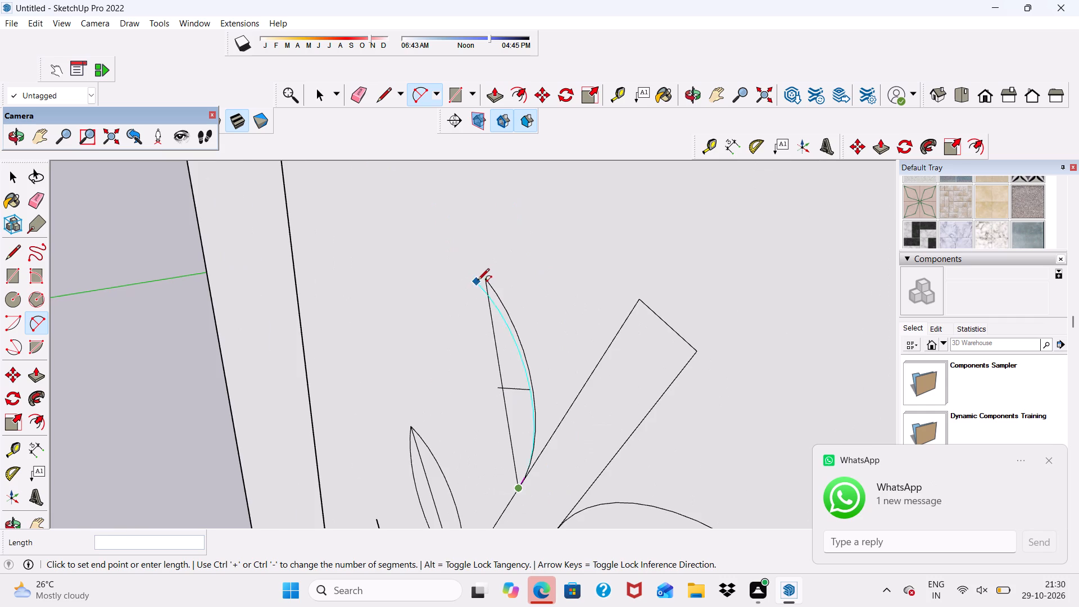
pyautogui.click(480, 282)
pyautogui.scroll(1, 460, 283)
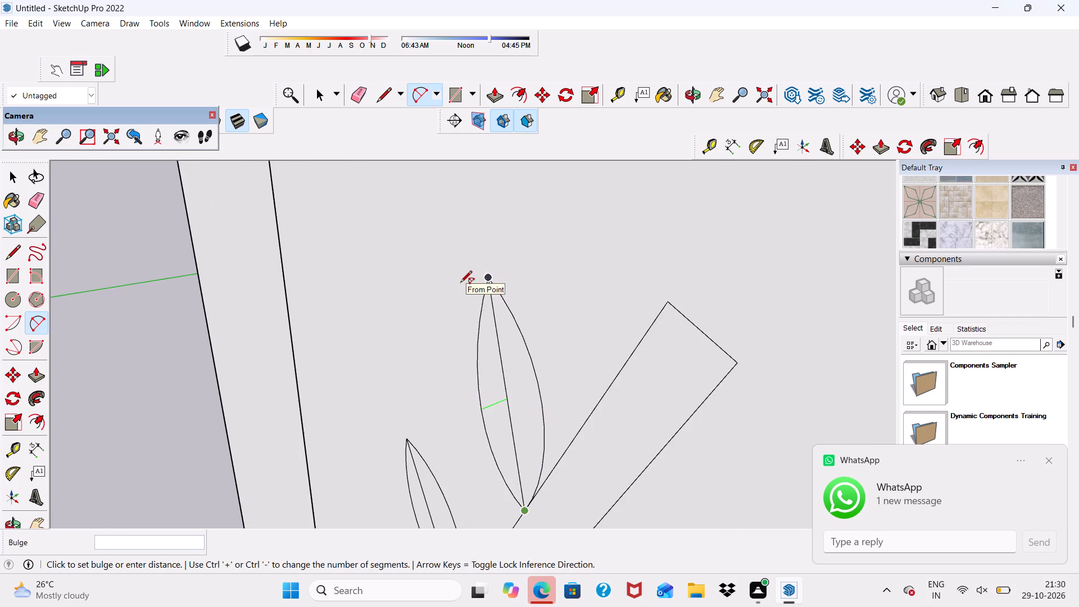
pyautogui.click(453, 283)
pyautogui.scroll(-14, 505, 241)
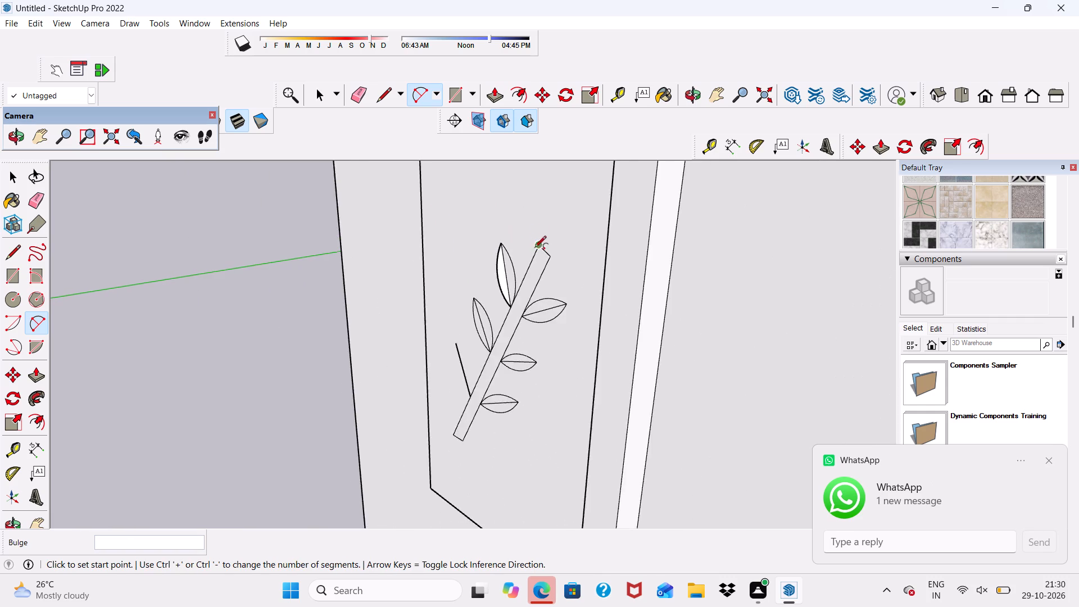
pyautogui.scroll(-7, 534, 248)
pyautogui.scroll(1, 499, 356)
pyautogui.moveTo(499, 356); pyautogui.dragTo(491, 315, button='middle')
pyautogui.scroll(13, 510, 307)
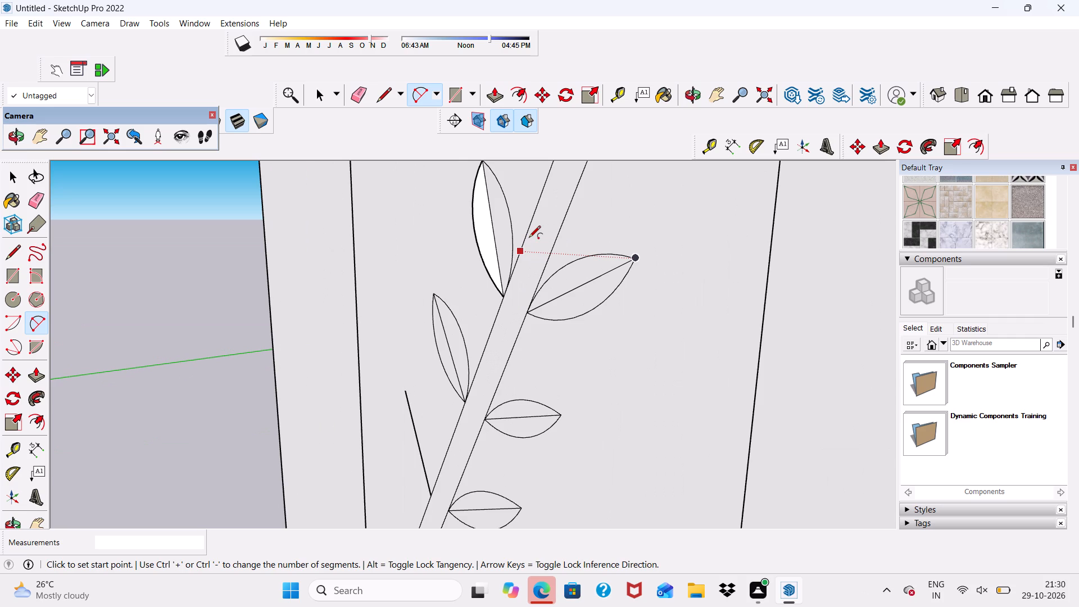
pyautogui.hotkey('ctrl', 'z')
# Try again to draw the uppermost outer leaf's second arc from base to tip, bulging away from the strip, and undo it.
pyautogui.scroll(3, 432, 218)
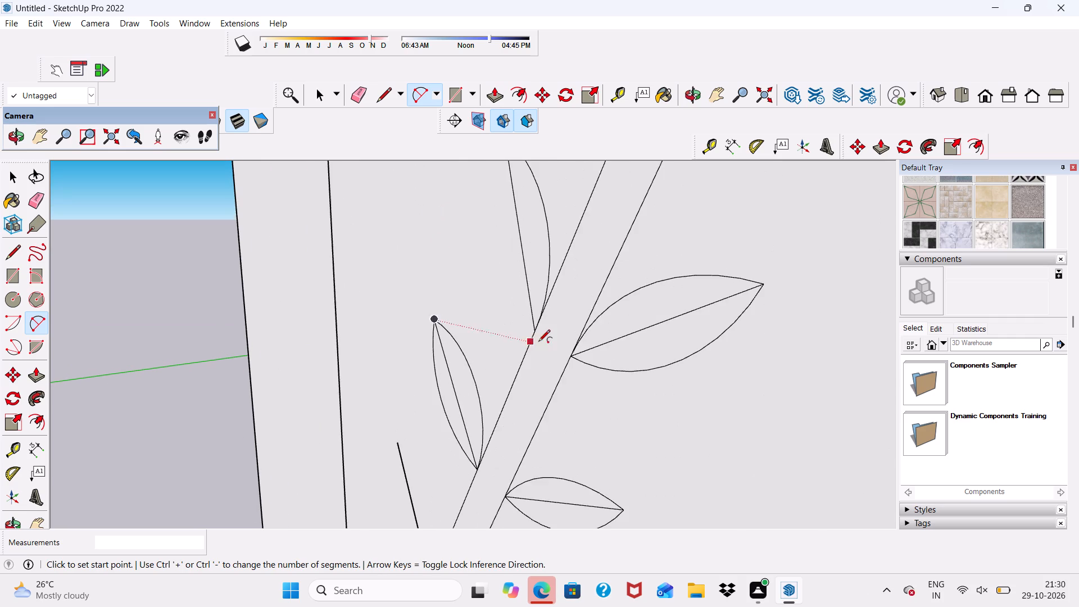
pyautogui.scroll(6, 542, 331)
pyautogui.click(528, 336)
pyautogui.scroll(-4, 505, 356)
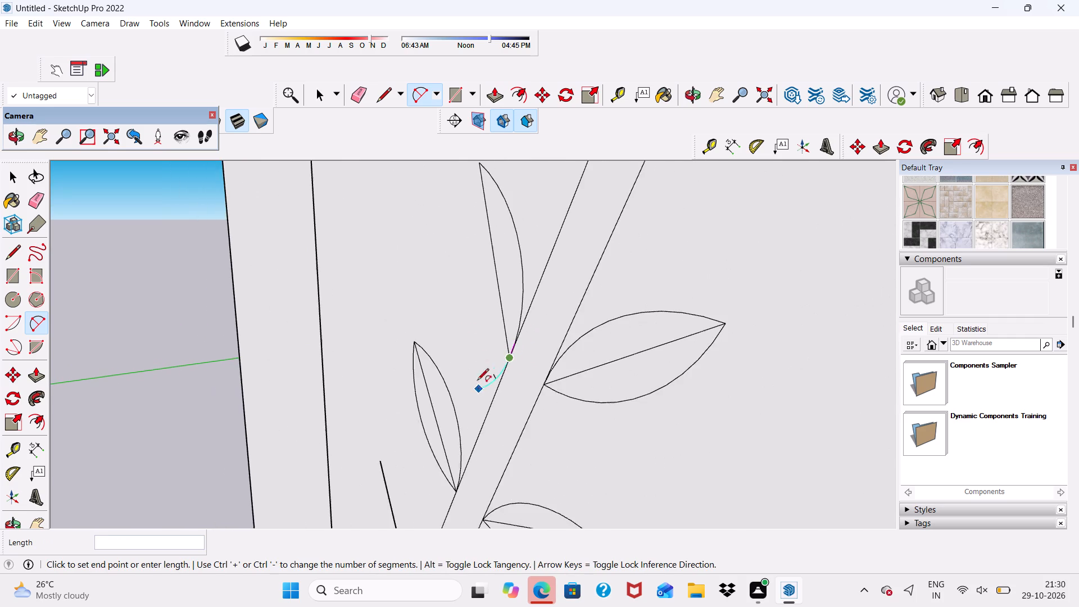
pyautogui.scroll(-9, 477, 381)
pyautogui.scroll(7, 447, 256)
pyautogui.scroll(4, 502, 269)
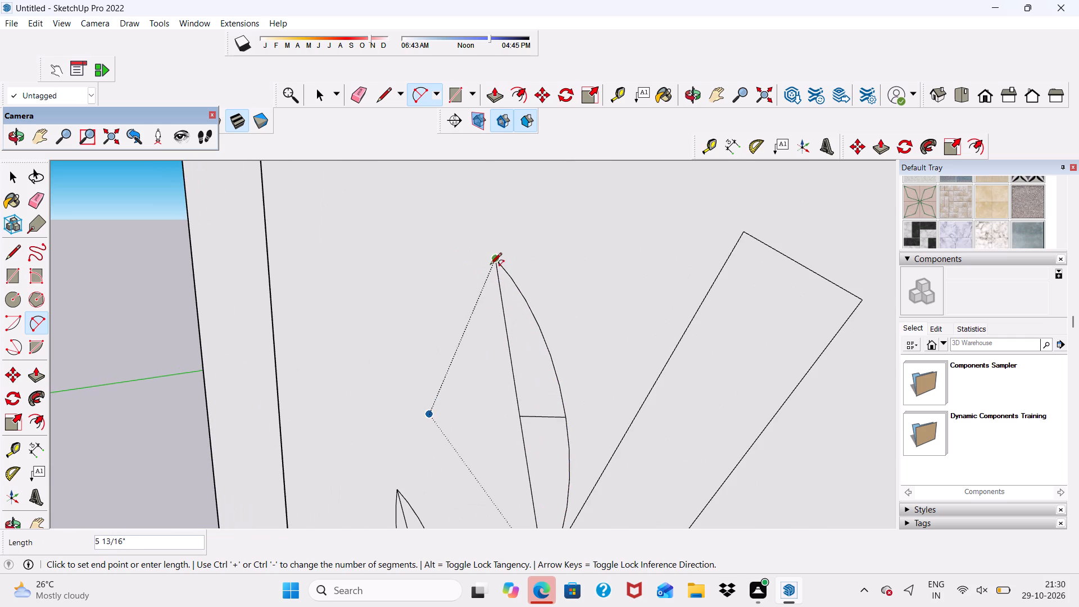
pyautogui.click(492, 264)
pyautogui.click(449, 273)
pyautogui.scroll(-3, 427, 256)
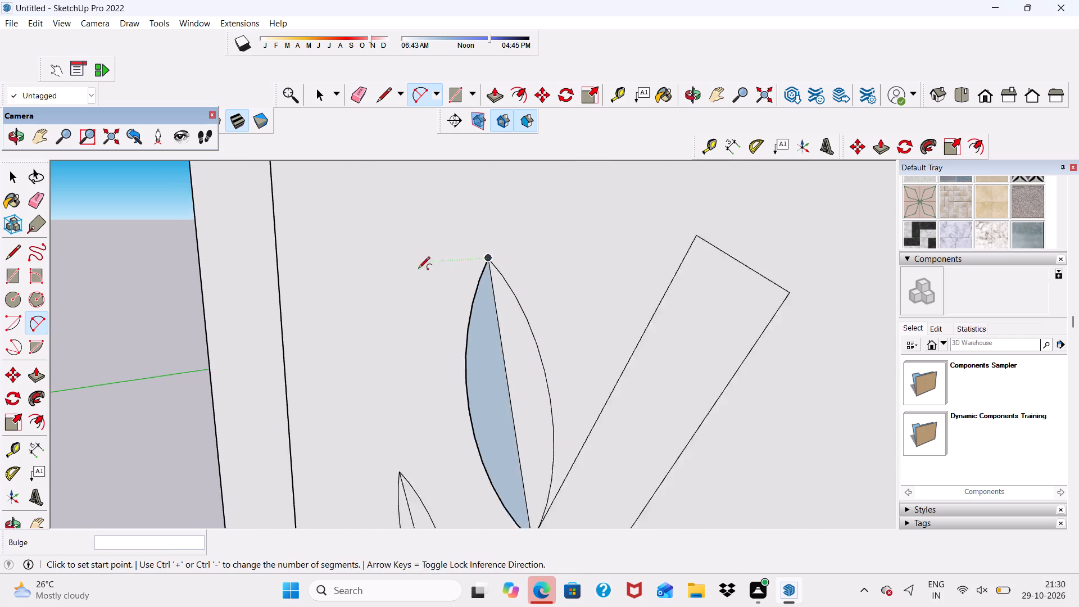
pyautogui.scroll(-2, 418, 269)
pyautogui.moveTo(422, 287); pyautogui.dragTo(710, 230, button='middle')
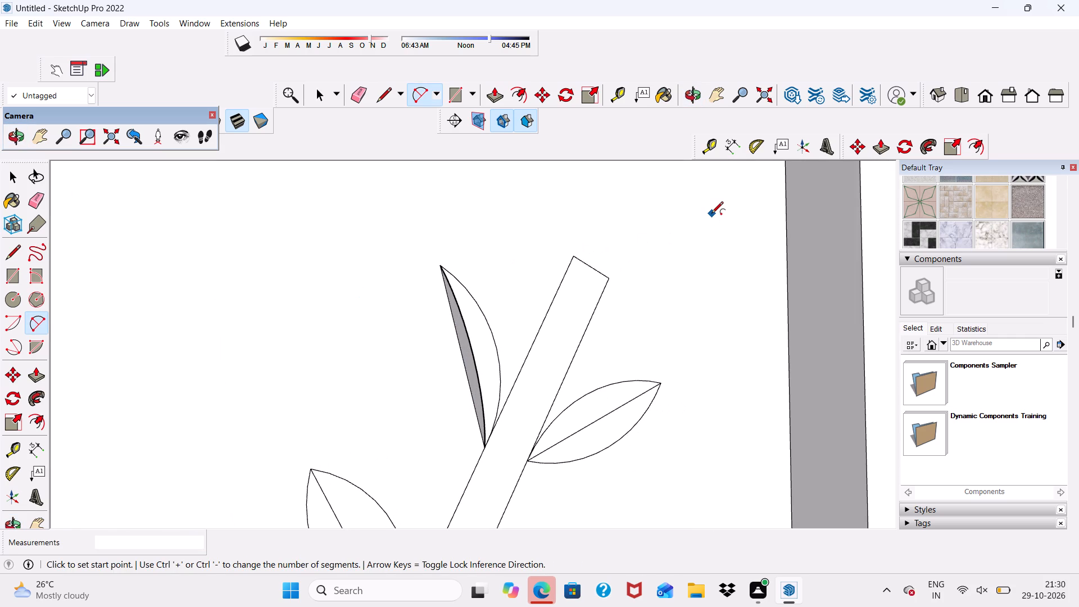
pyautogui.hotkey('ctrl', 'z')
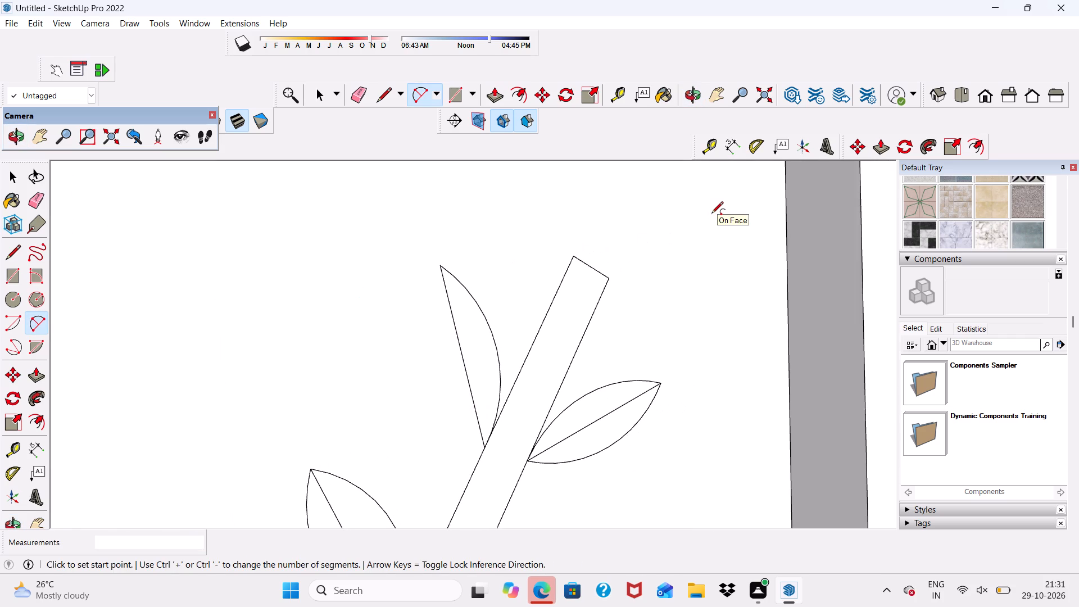
# Draw a two-point arc from tip to base of the uppermost outer branch, bulging 1 3/8" away from the strip, to close the leaf shape.
pyautogui.scroll(2, 504, 295)
pyautogui.scroll(-1, 379, 268)
pyautogui.moveTo(377, 264); pyautogui.dragTo(453, 297, button='middle')
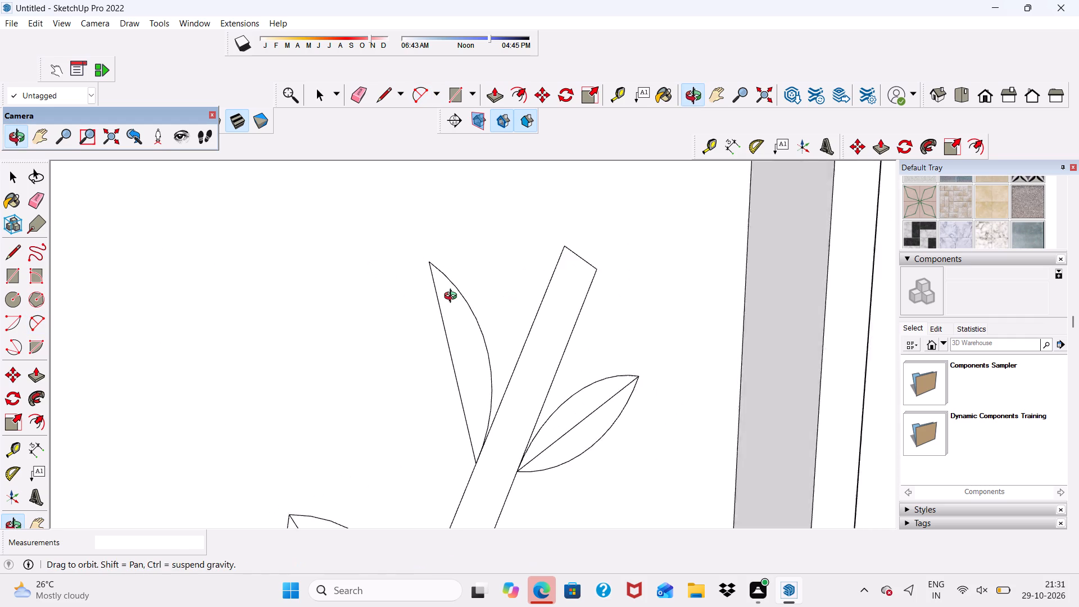
pyautogui.moveTo(453, 297); pyautogui.dragTo(482, 289, button='middle')
pyautogui.scroll(6, 406, 279)
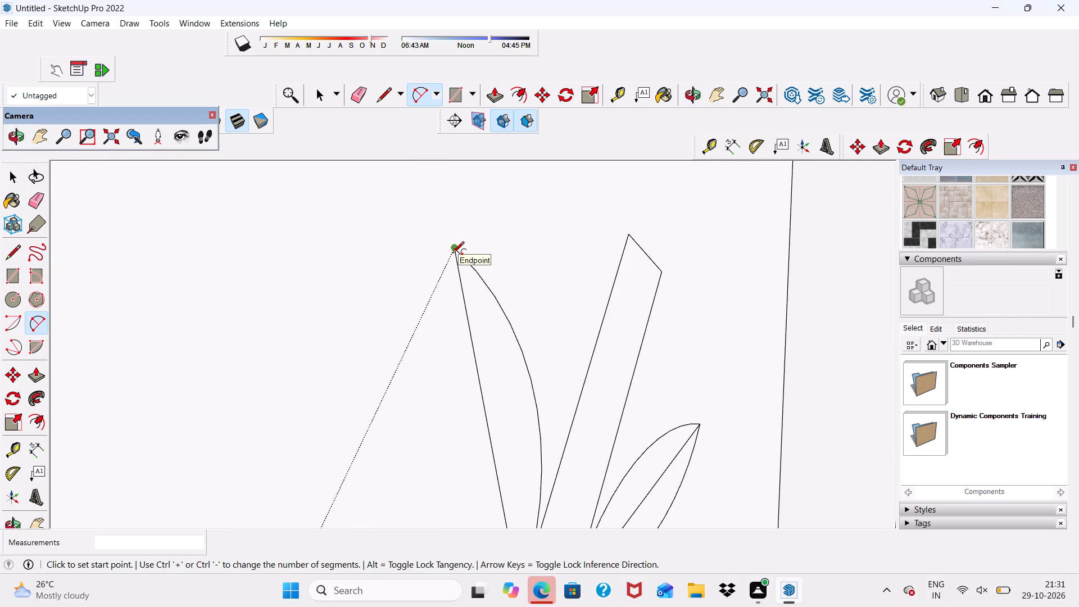
pyautogui.scroll(6, 452, 254)
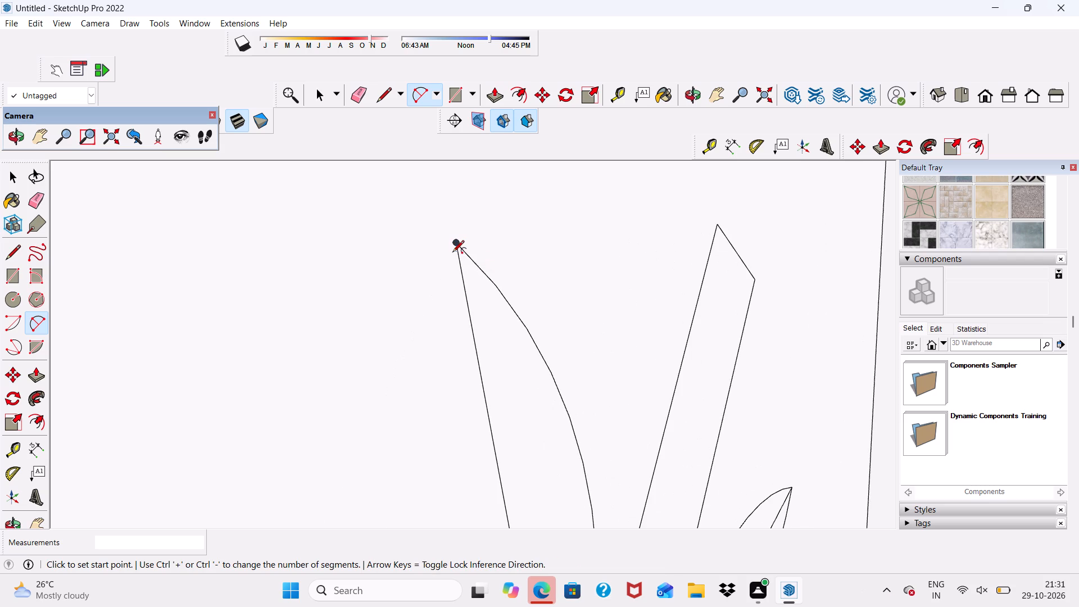
pyautogui.click(452, 250)
pyautogui.scroll(-7, 375, 232)
pyautogui.scroll(-8, 381, 294)
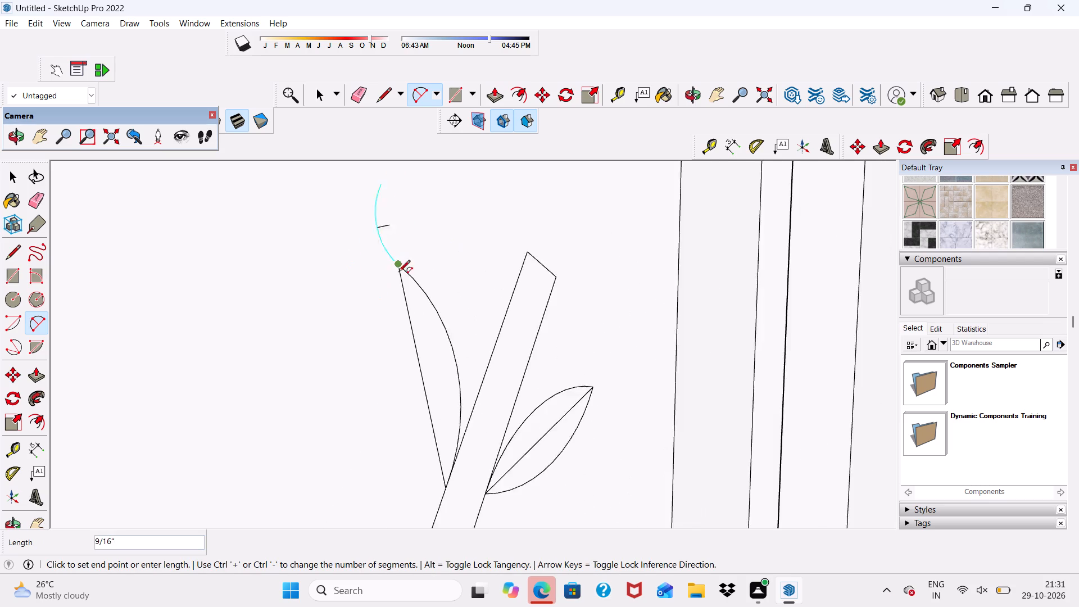
pyautogui.scroll(-1, 398, 273)
pyautogui.scroll(6, 423, 470)
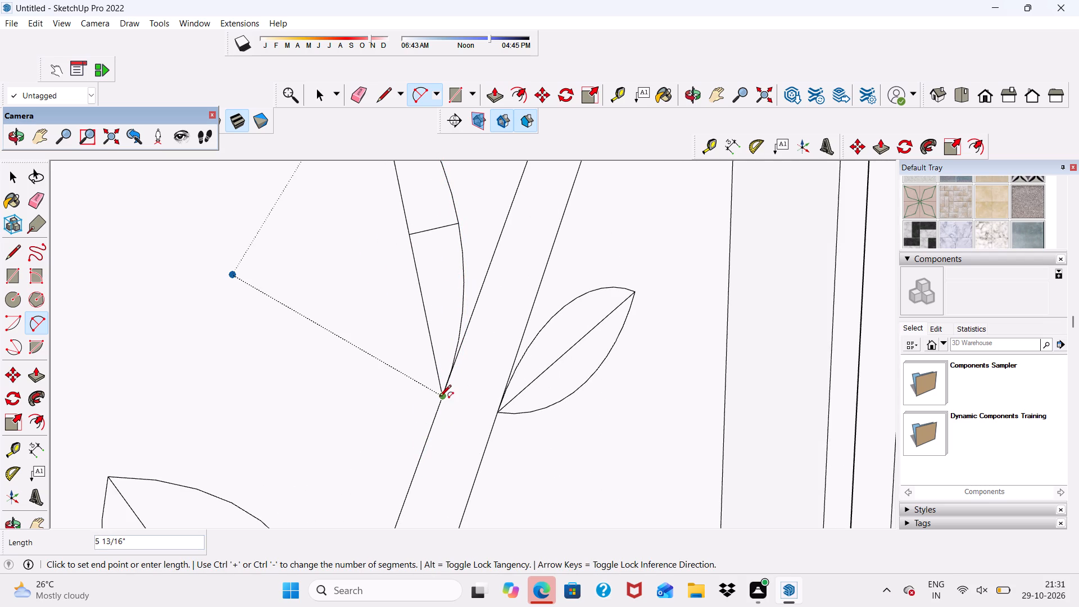
pyautogui.click(439, 397)
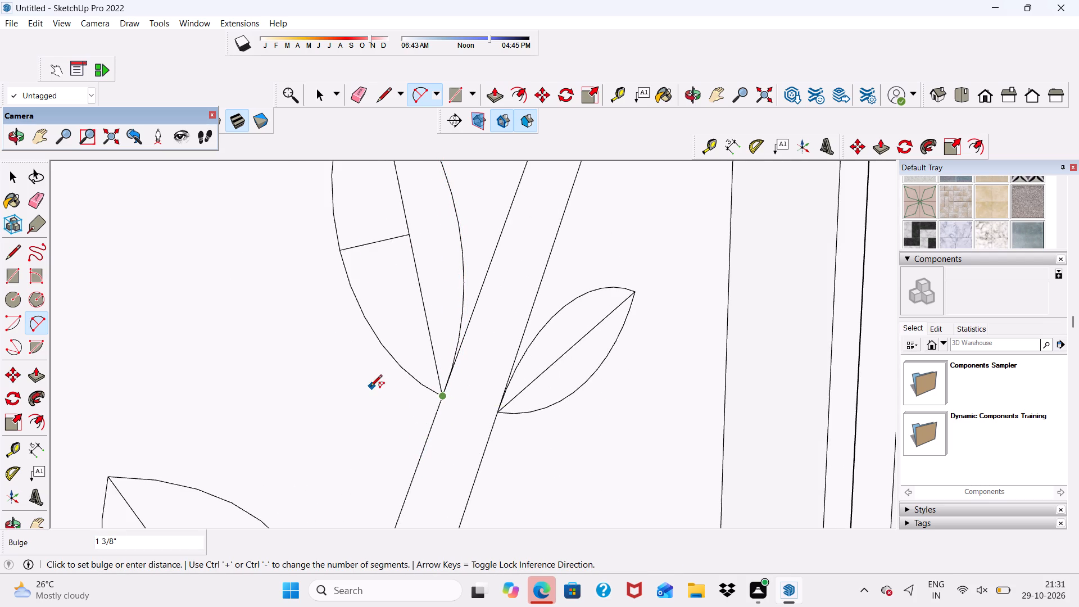
pyautogui.click(370, 387)
# Draw a two-point arc from base to tip of the lowest outer branch, bulging about 1 1/2" toward the strip.
pyautogui.scroll(-14, 324, 380)
pyautogui.scroll(-7, 406, 296)
pyautogui.scroll(1, 372, 364)
pyautogui.scroll(-5, 352, 261)
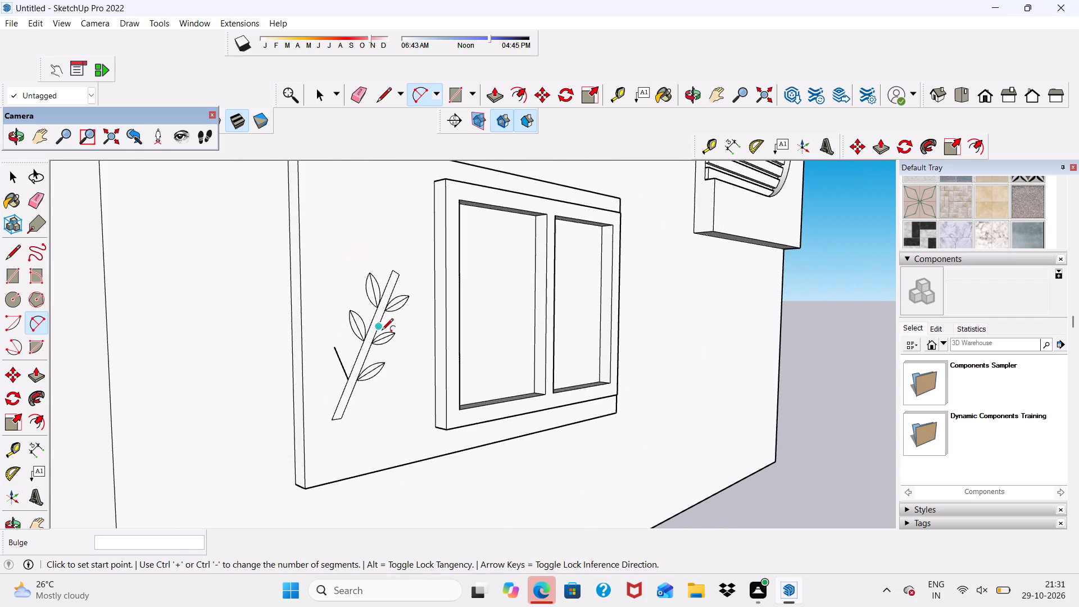
pyautogui.moveTo(382, 331); pyautogui.dragTo(244, 353, button='middle')
pyautogui.scroll(6, 320, 389)
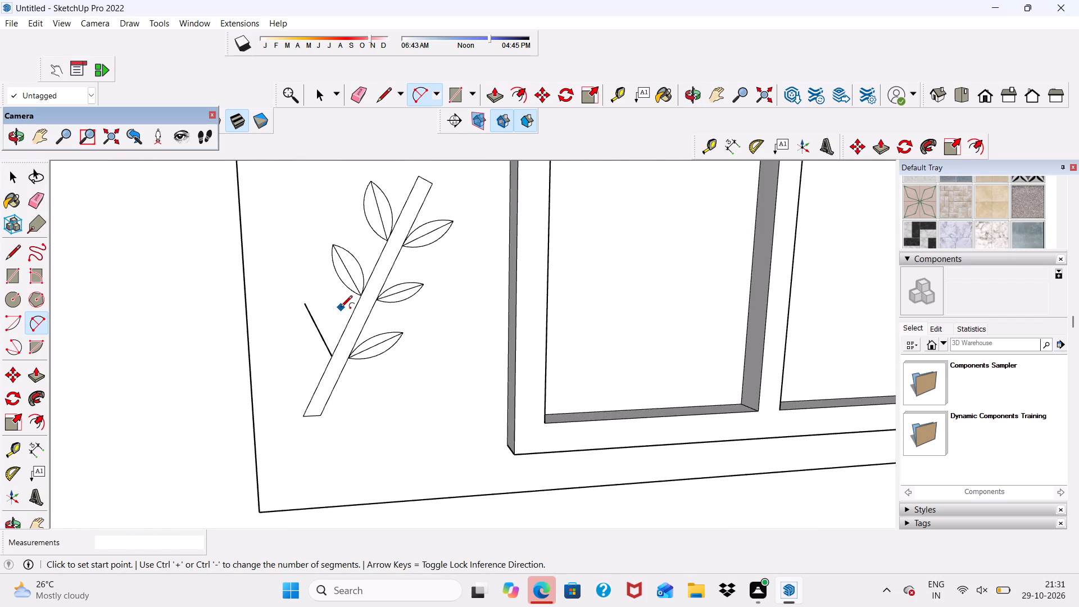
pyautogui.scroll(7, 348, 373)
pyautogui.scroll(6, 312, 336)
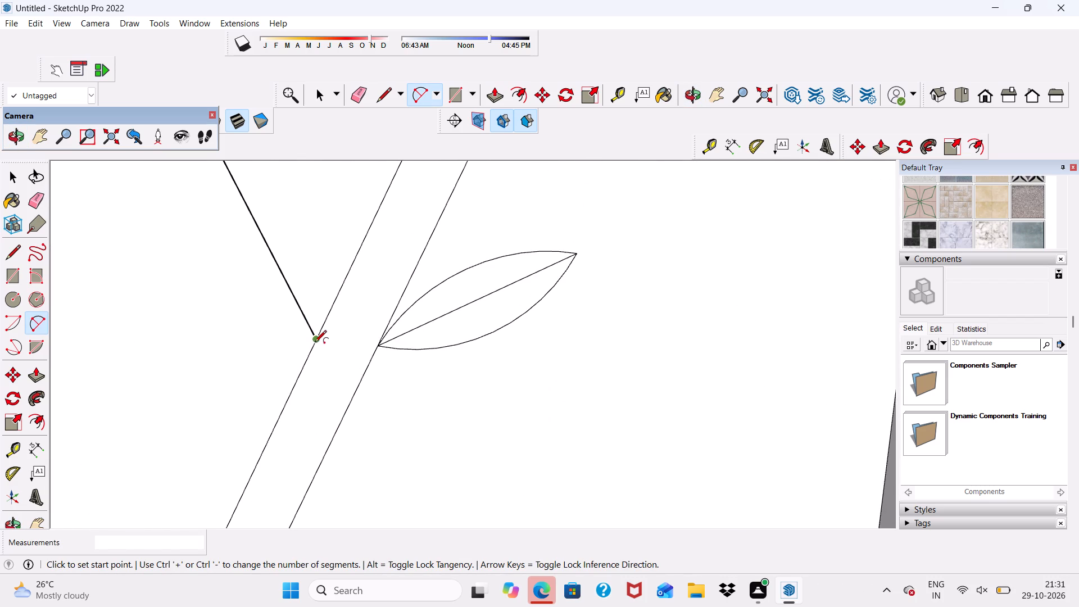
pyautogui.click(315, 342)
pyautogui.scroll(-7, 226, 265)
pyautogui.scroll(2, 223, 221)
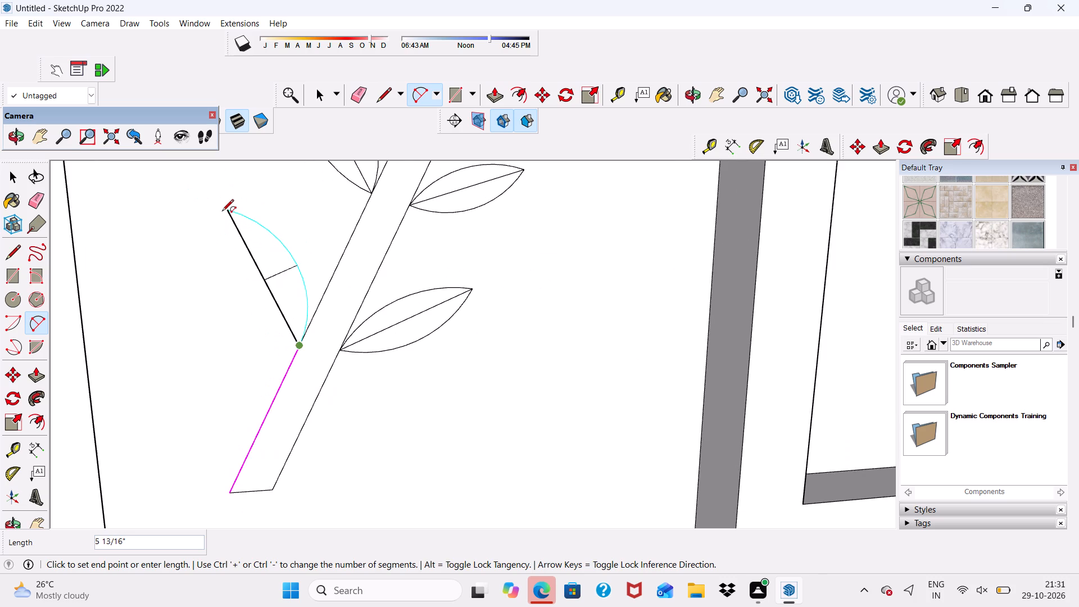
pyautogui.click(228, 211)
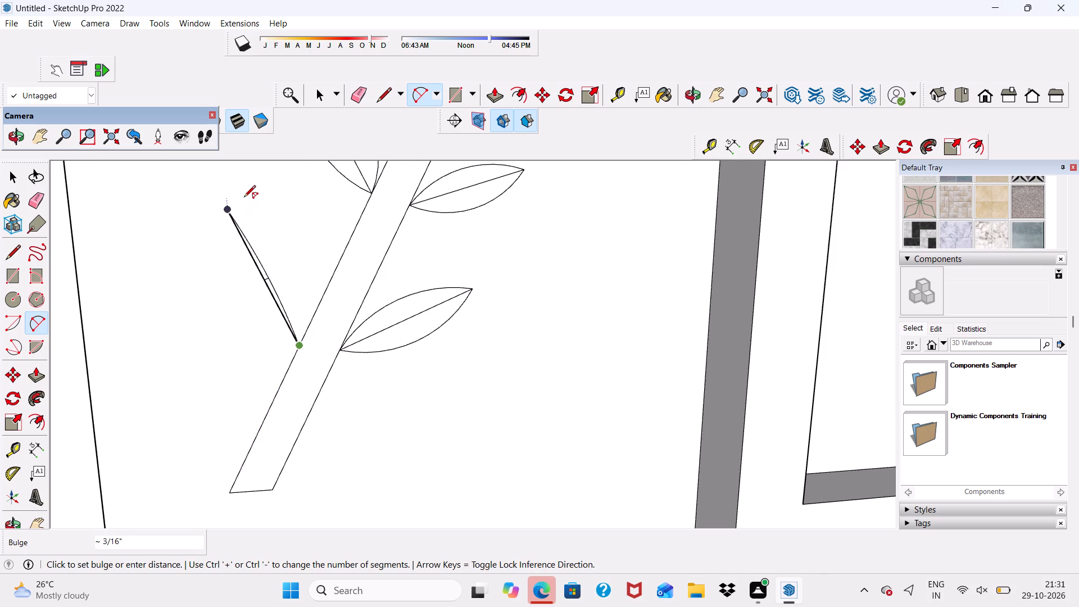
pyautogui.click(272, 209)
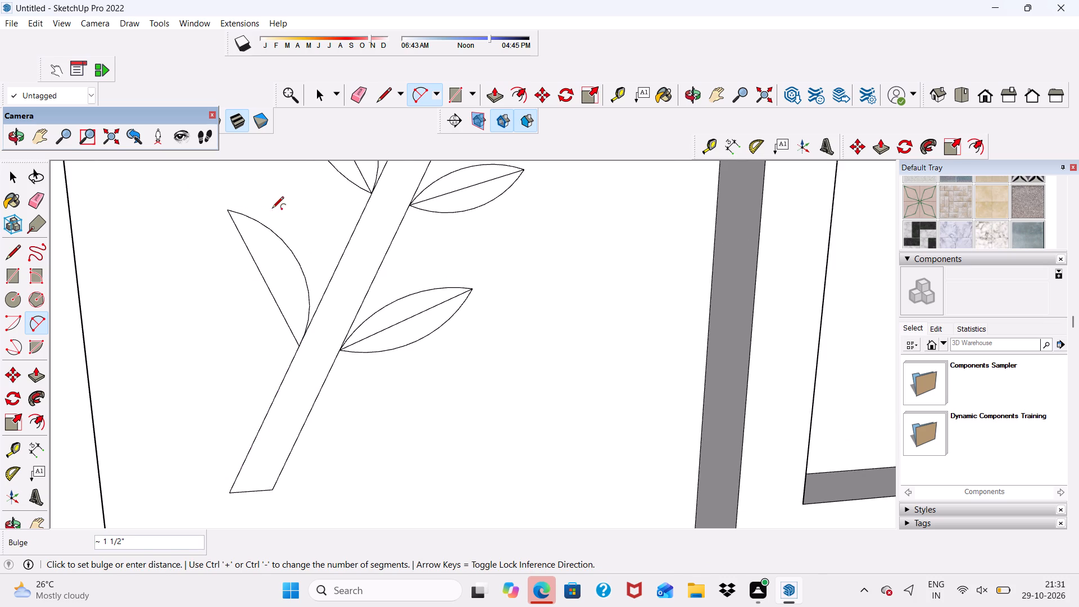
# Close the lowest outer leaf with a two-point arc from base to tip, bulging away from the strip.
pyautogui.scroll(5, 288, 351)
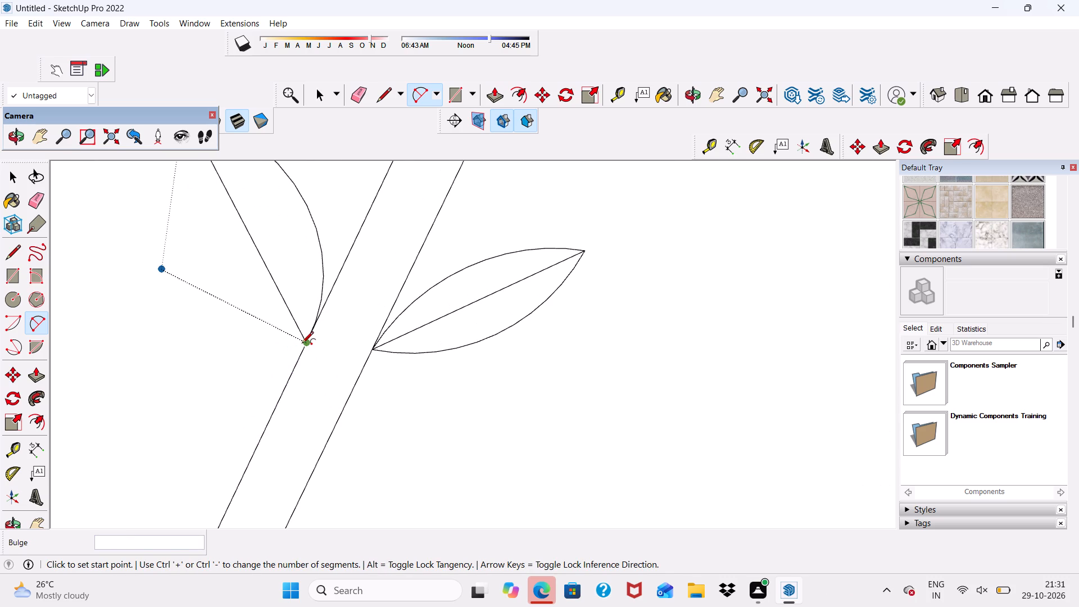
pyautogui.click(302, 344)
pyautogui.scroll(-9, 233, 321)
pyautogui.scroll(4, 272, 319)
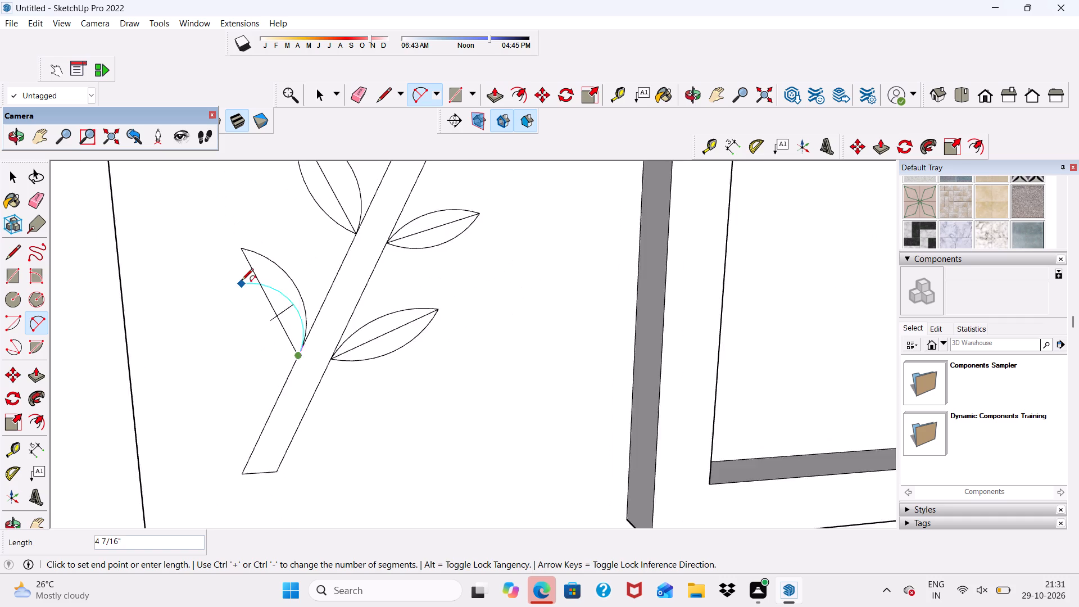
pyautogui.scroll(3, 242, 281)
pyautogui.click(238, 224)
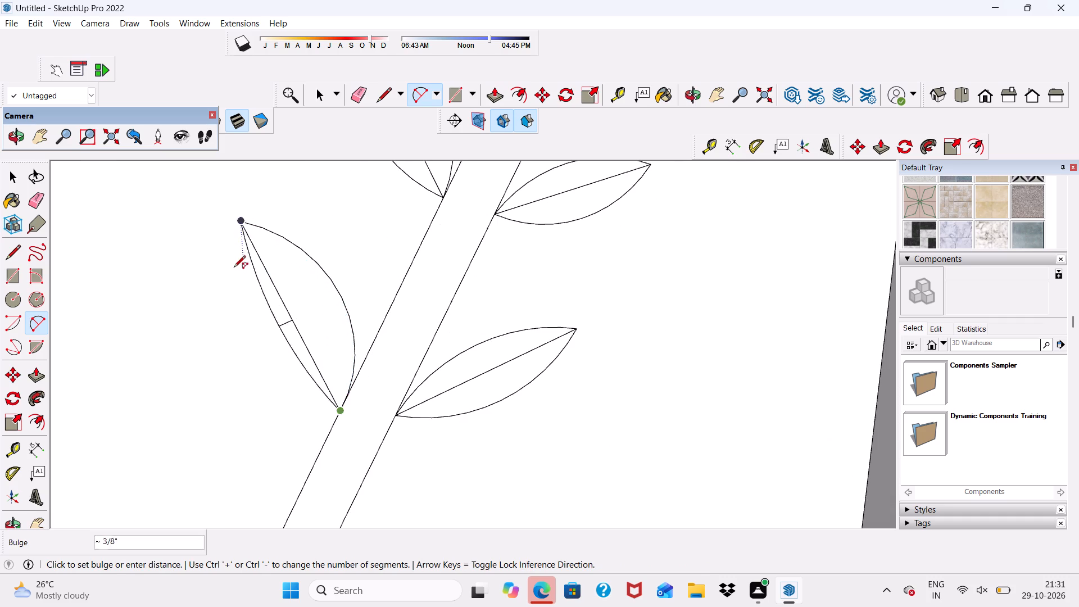
pyautogui.scroll(4, 234, 275)
pyautogui.click(203, 274)
# Draw a short line from the middle of the strip's upper end edge, continuing outward along the strip's slant.
pyautogui.scroll(-4, 141, 293)
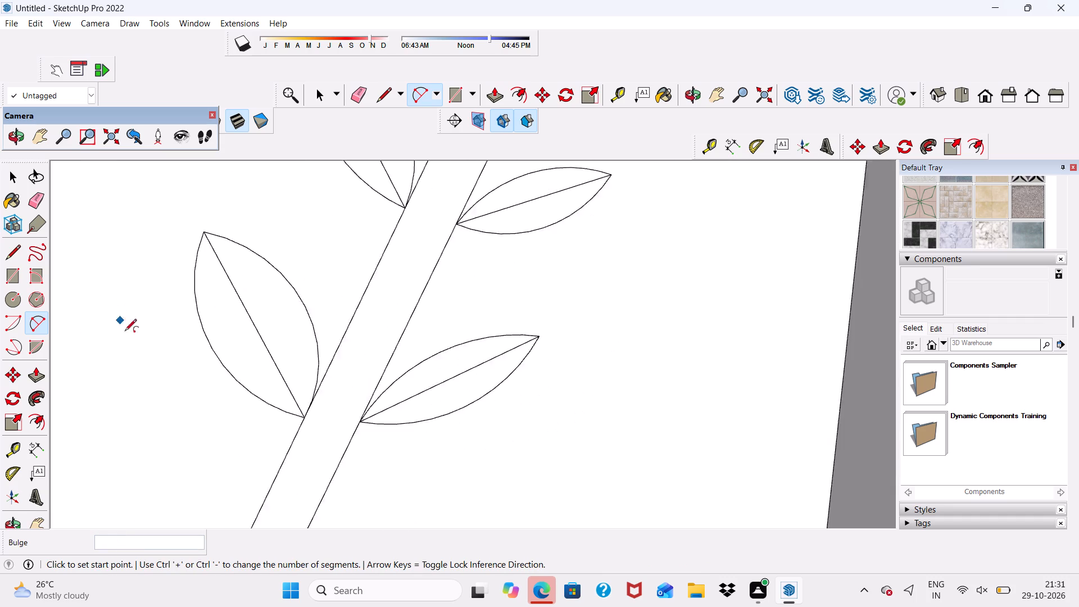
pyautogui.scroll(-6, 125, 332)
pyautogui.scroll(-13, 200, 324)
pyautogui.moveTo(323, 338); pyautogui.dragTo(412, 296, button='middle')
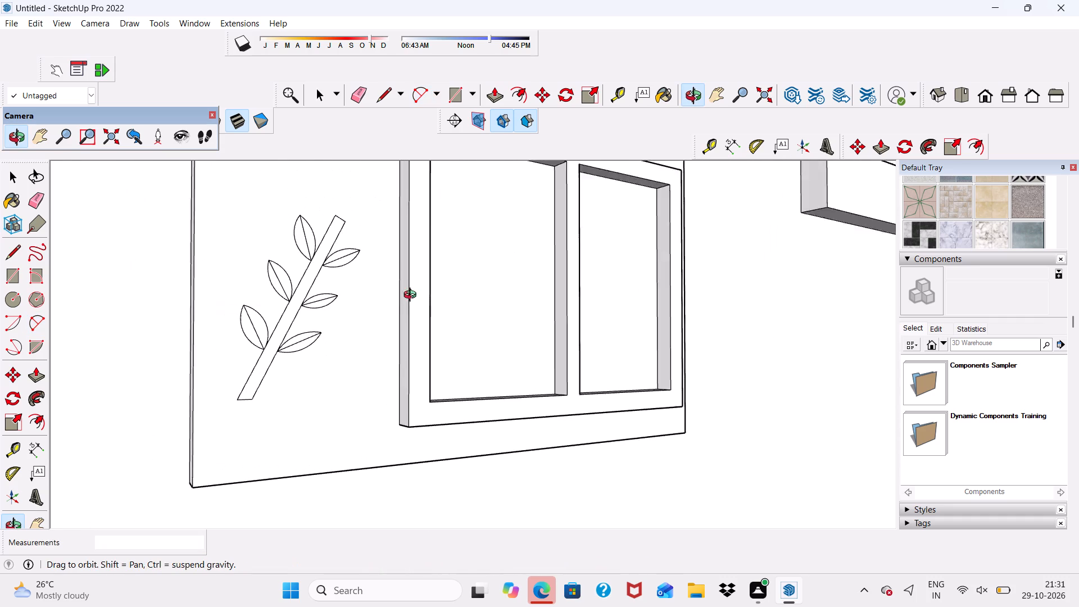
pyautogui.moveTo(412, 296); pyautogui.dragTo(412, 322, button='middle')
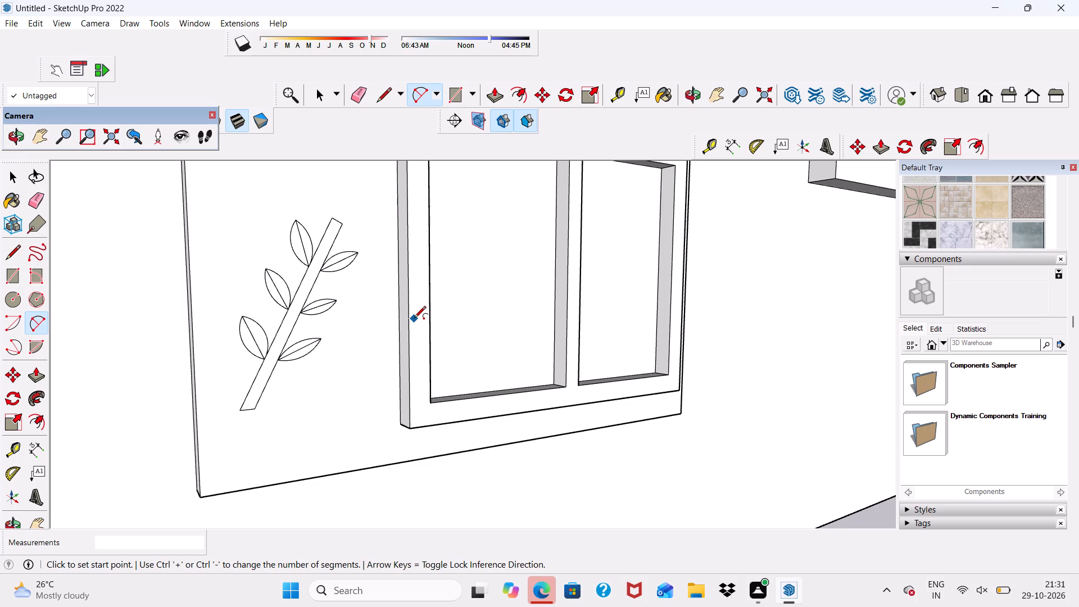
pyautogui.press('space')
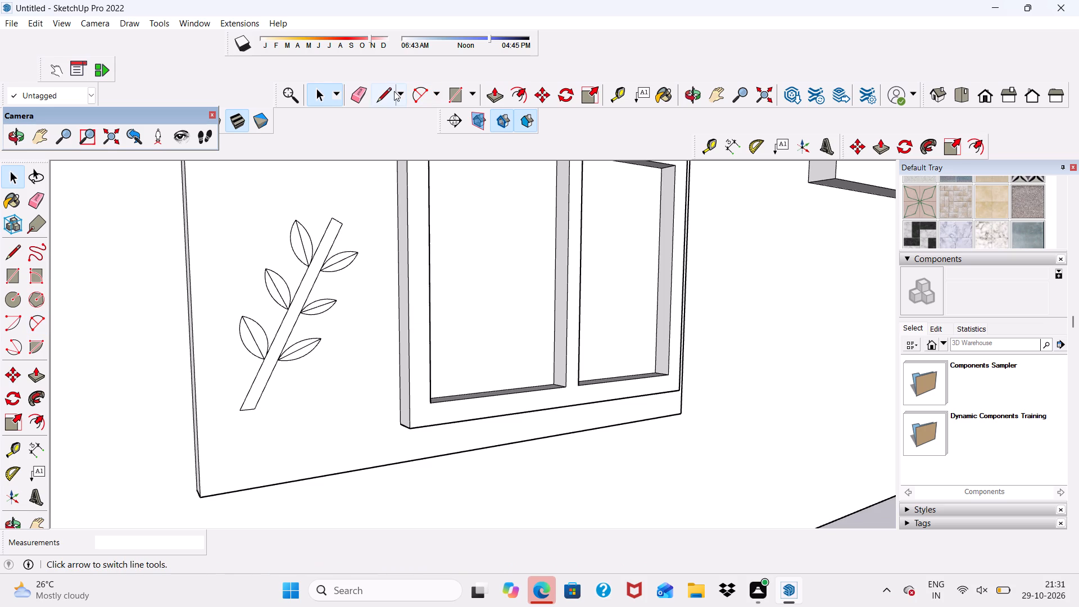
pyautogui.click(381, 90)
pyautogui.scroll(5, 388, 242)
pyautogui.scroll(-3, 291, 250)
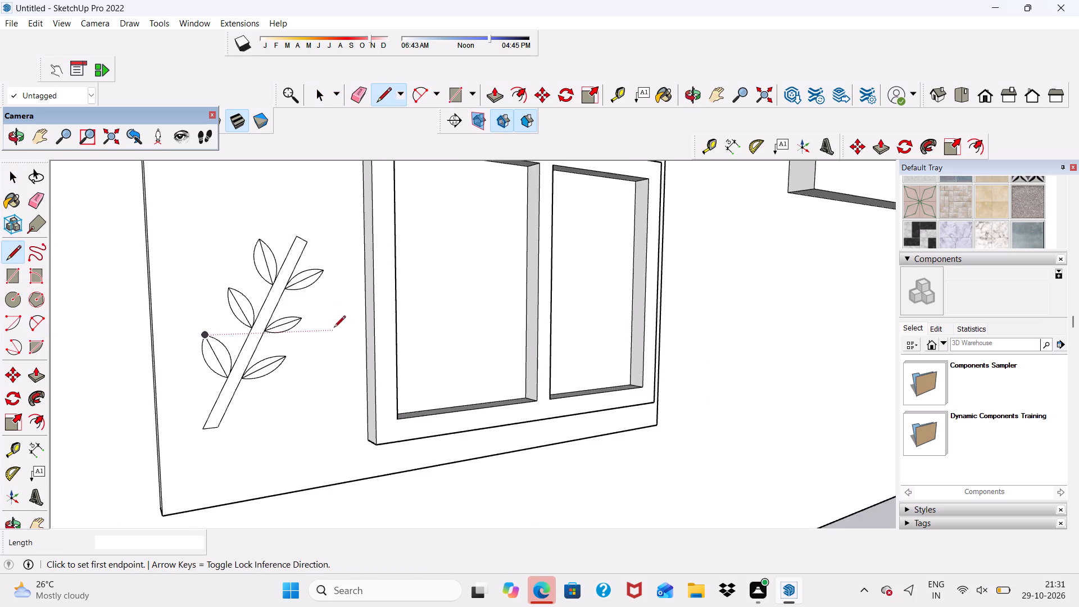
pyautogui.scroll(-7, 334, 328)
pyautogui.scroll(6, 269, 260)
pyautogui.scroll(10, 364, 242)
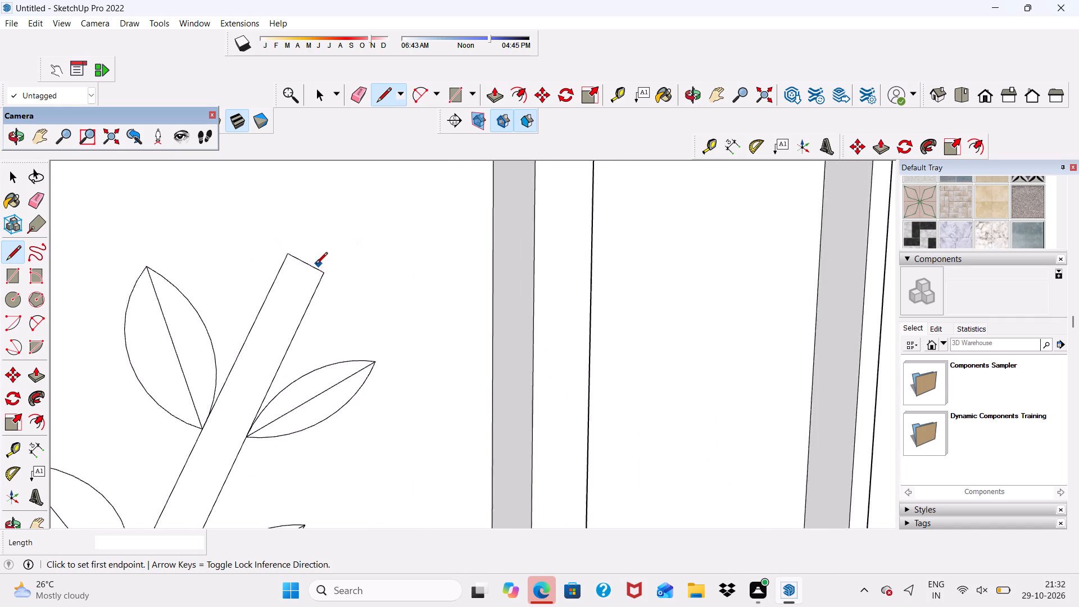
pyautogui.scroll(1, 316, 265)
pyautogui.click(305, 264)
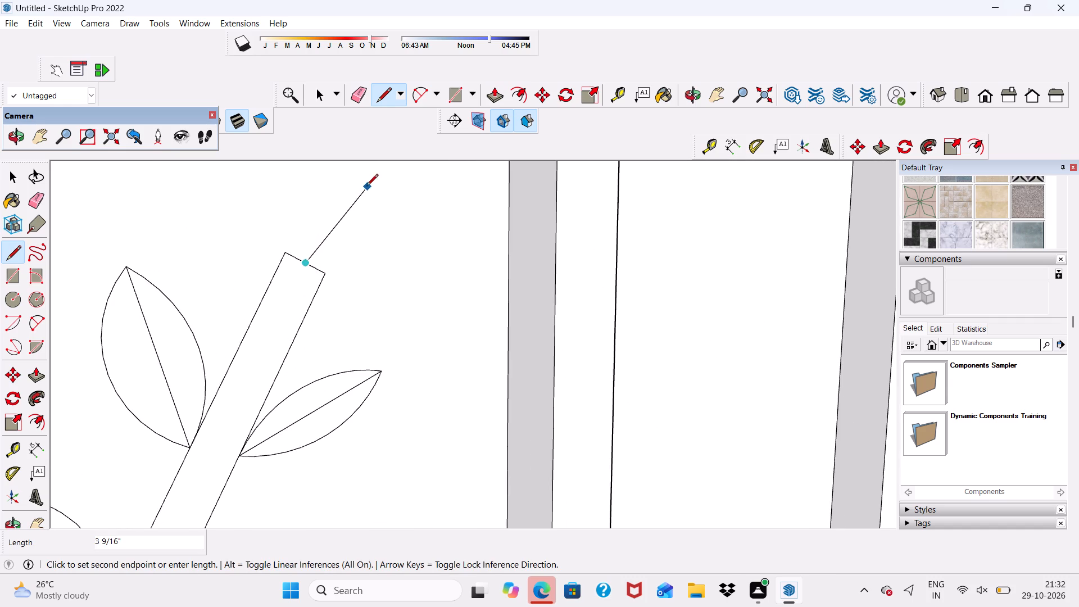
pyautogui.click(340, 191)
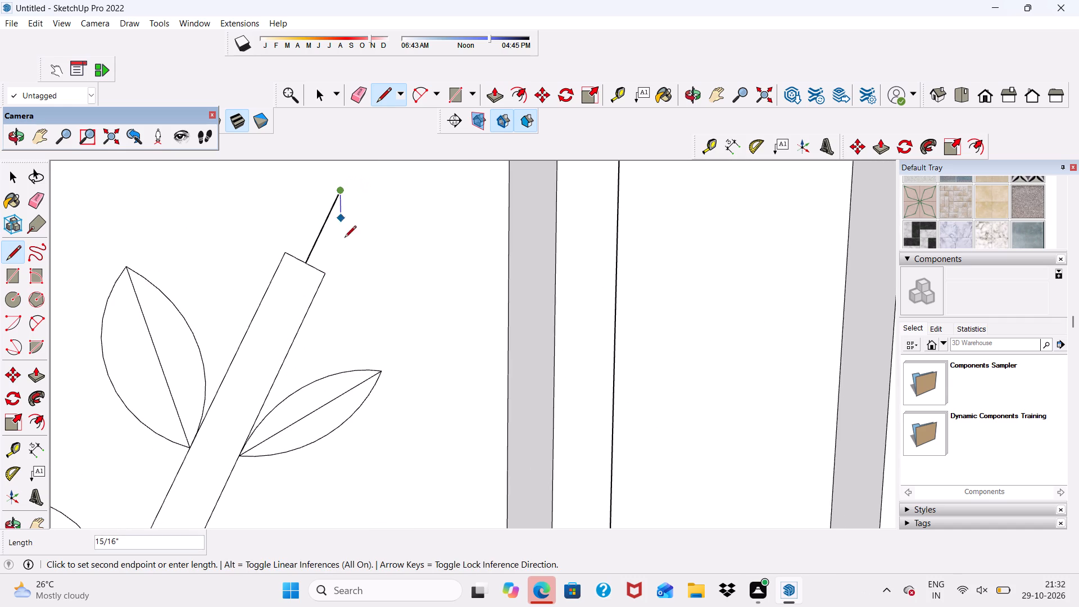
pyautogui.press('space')
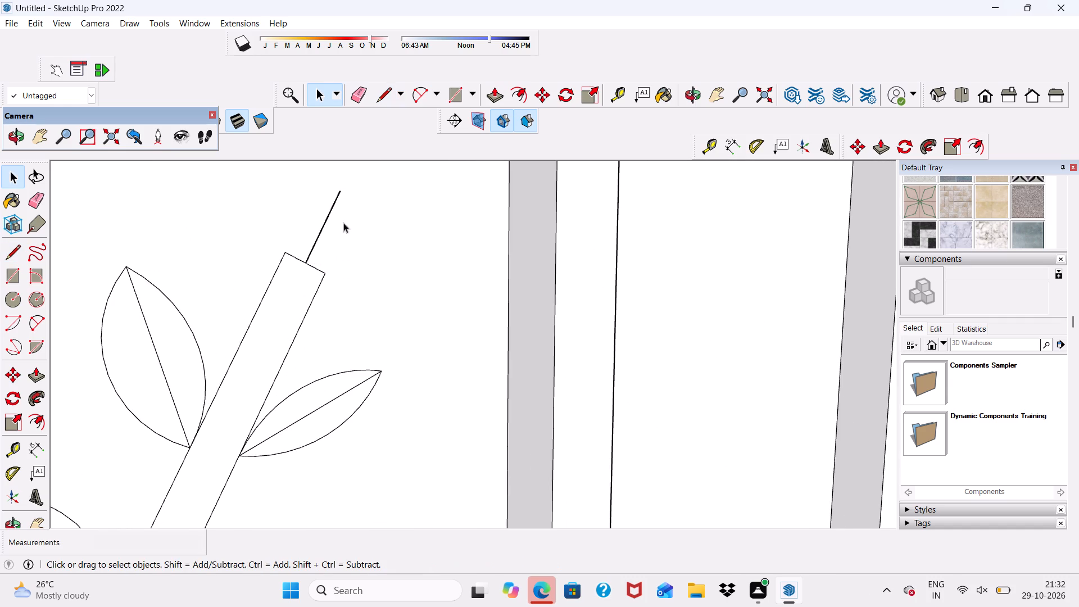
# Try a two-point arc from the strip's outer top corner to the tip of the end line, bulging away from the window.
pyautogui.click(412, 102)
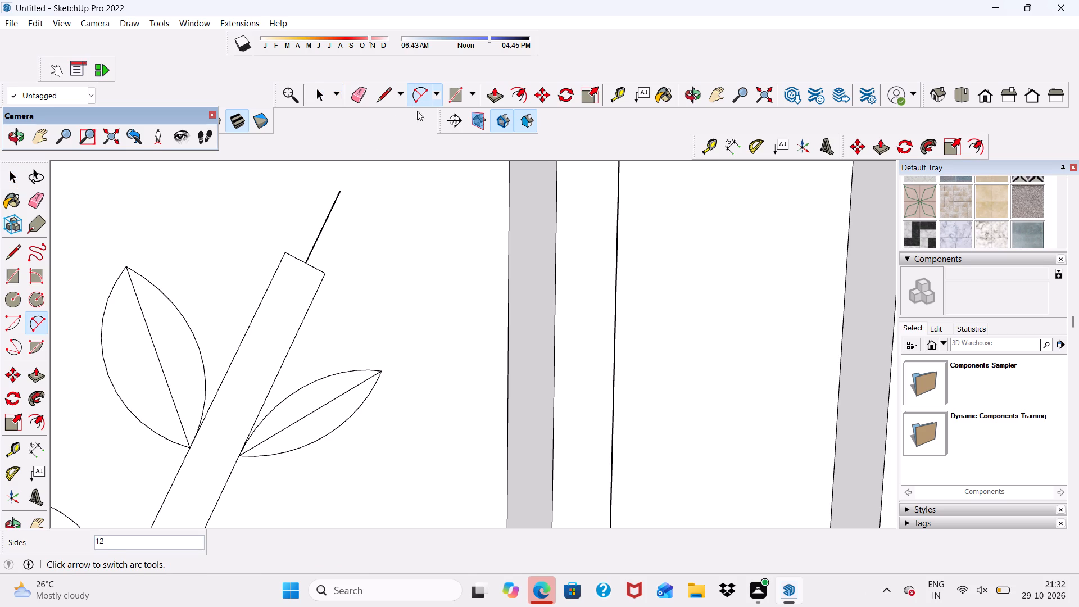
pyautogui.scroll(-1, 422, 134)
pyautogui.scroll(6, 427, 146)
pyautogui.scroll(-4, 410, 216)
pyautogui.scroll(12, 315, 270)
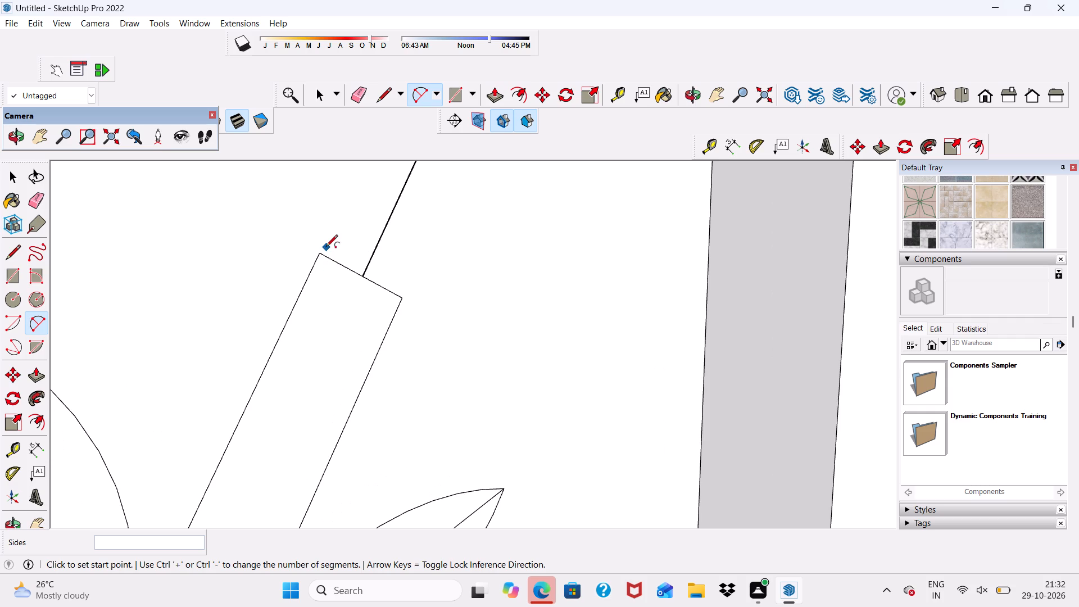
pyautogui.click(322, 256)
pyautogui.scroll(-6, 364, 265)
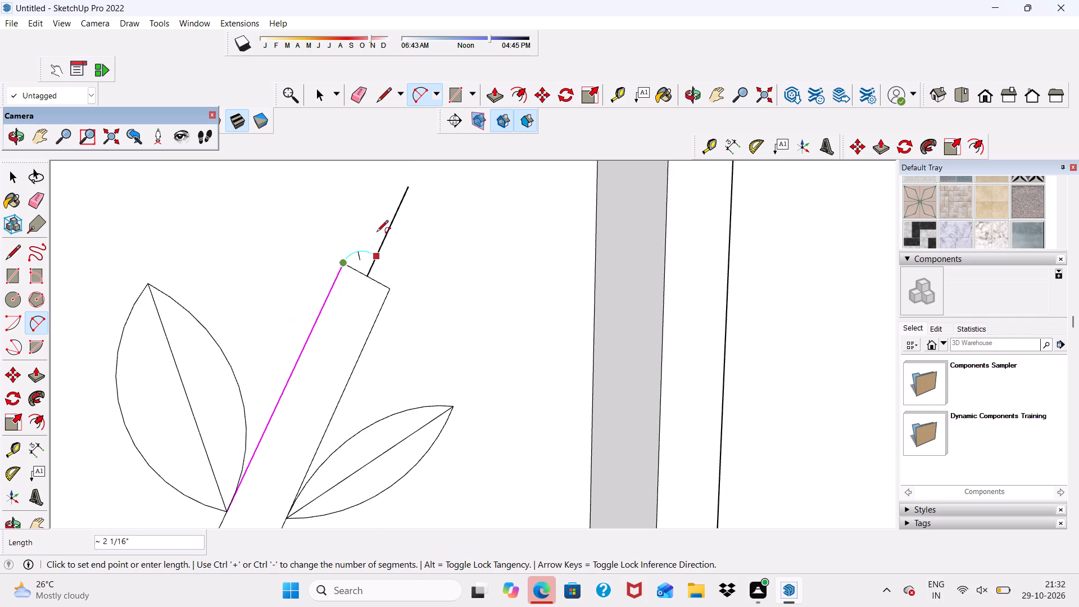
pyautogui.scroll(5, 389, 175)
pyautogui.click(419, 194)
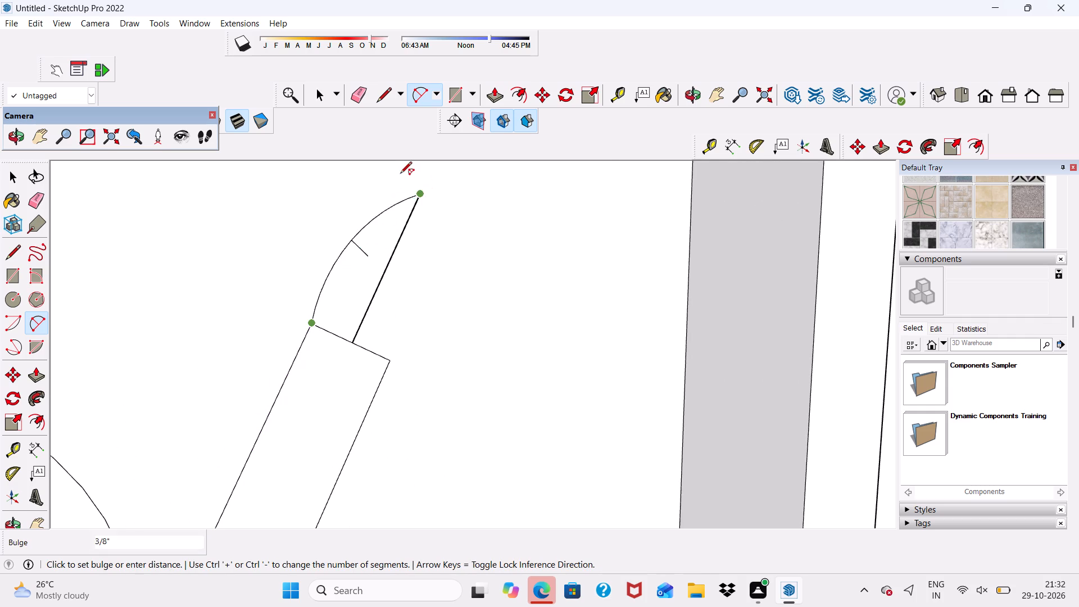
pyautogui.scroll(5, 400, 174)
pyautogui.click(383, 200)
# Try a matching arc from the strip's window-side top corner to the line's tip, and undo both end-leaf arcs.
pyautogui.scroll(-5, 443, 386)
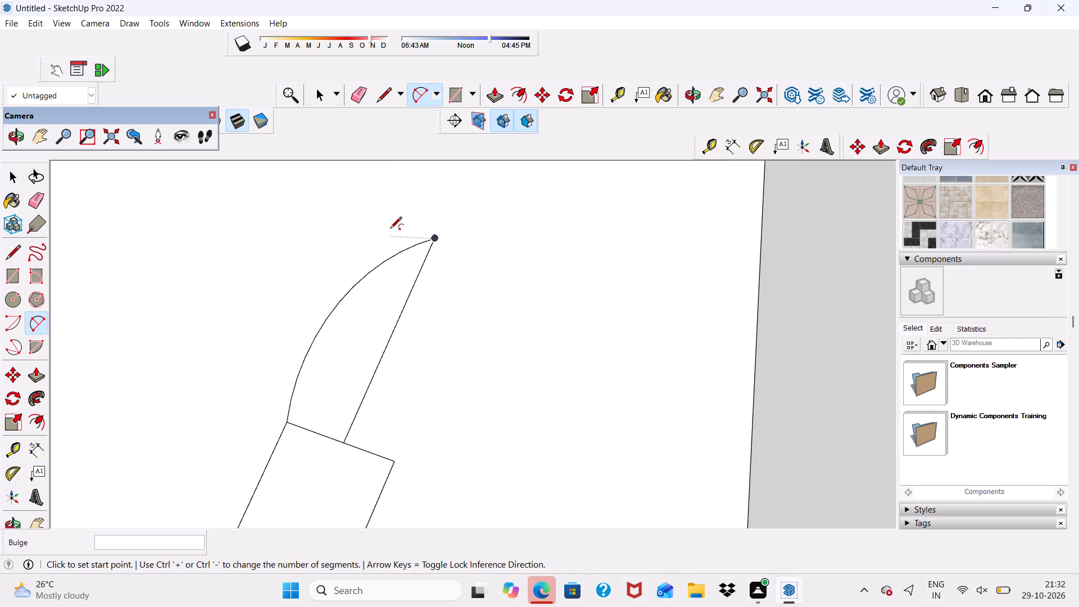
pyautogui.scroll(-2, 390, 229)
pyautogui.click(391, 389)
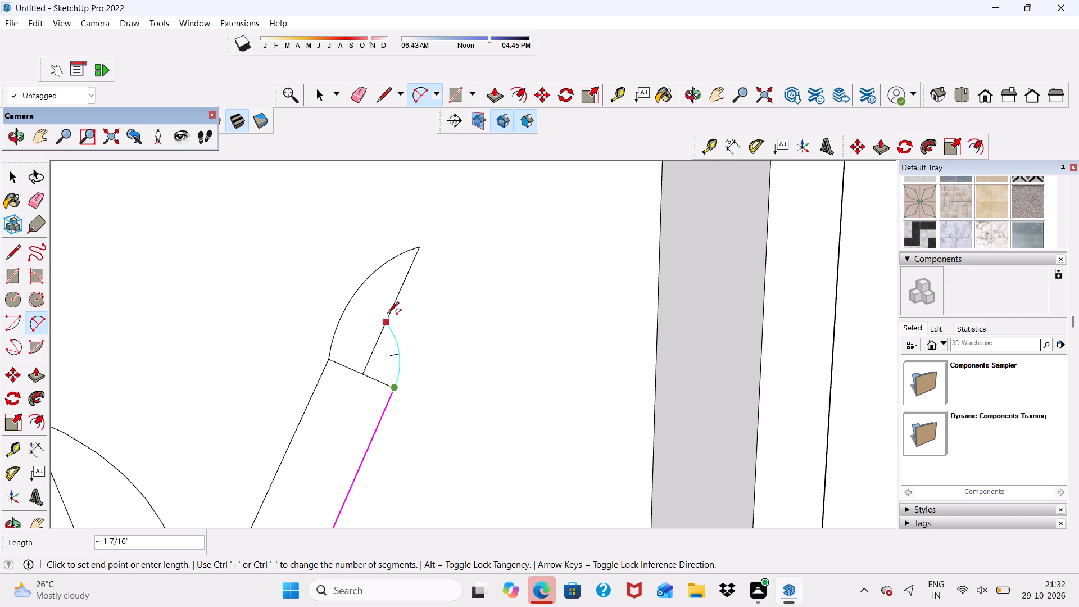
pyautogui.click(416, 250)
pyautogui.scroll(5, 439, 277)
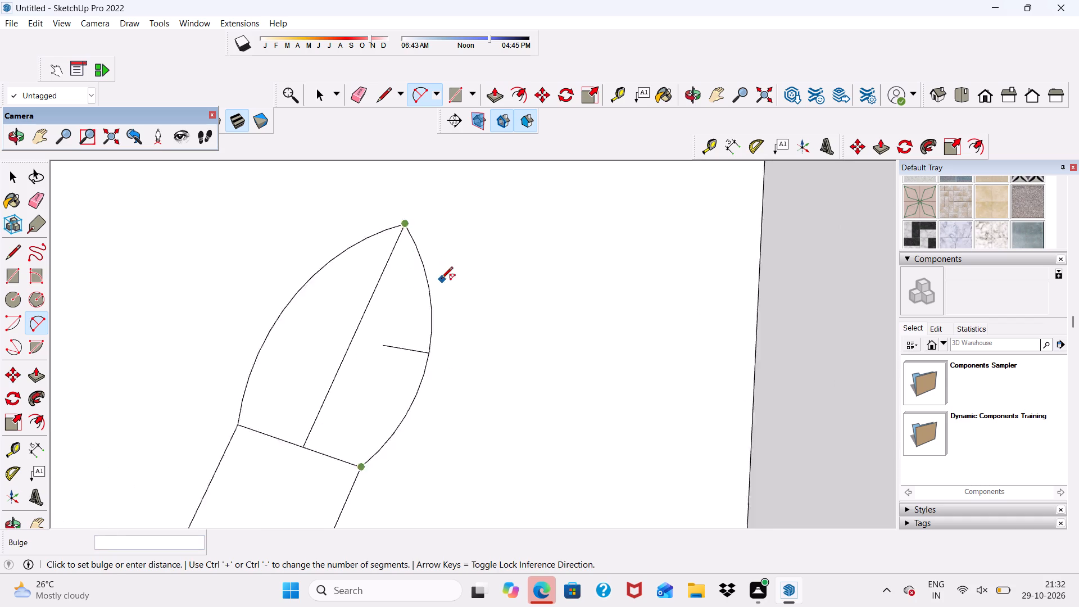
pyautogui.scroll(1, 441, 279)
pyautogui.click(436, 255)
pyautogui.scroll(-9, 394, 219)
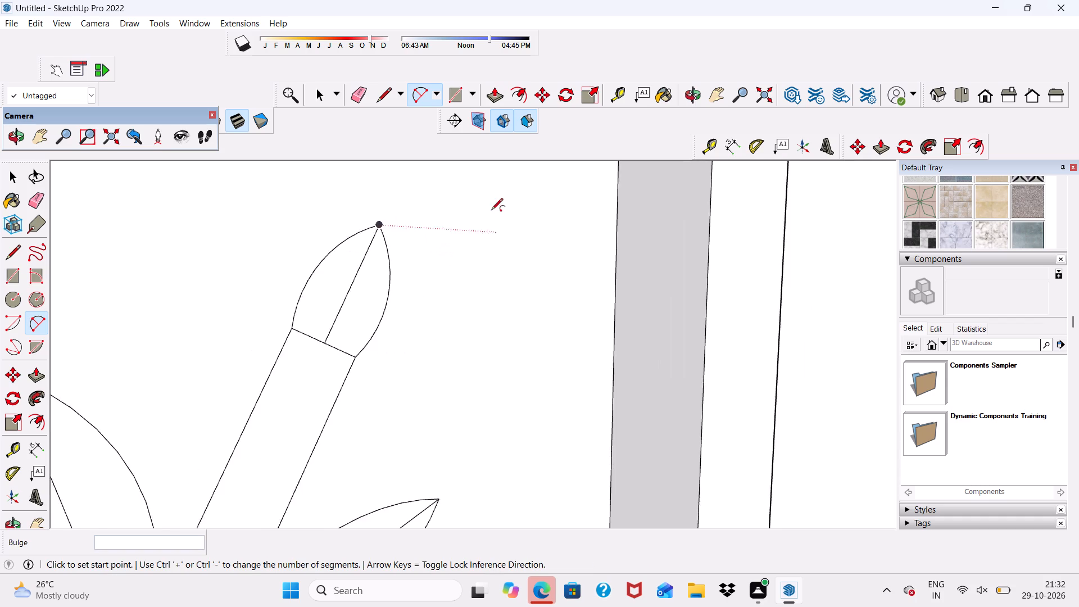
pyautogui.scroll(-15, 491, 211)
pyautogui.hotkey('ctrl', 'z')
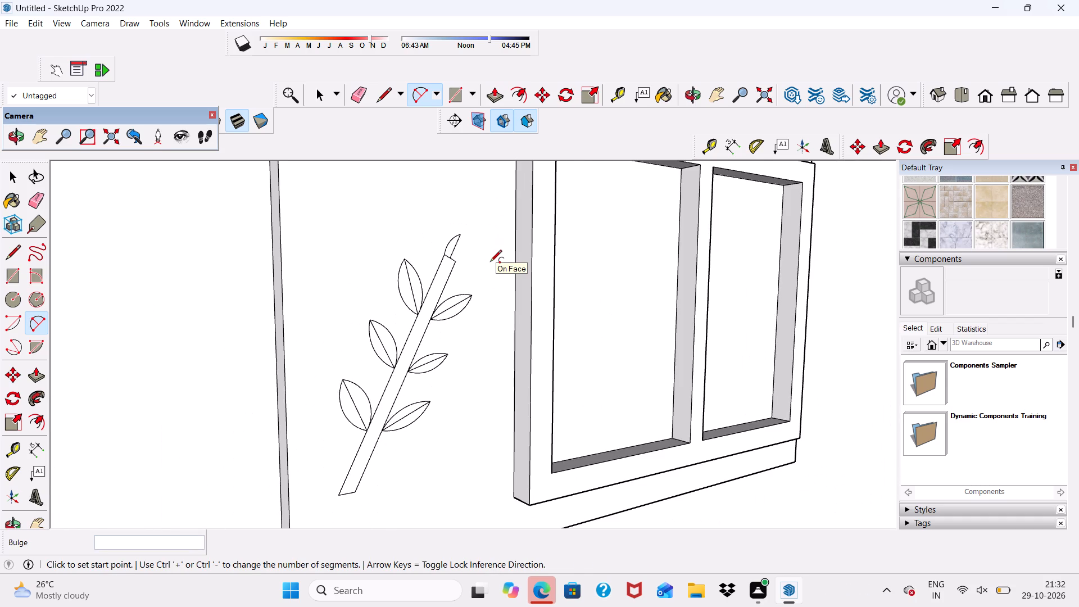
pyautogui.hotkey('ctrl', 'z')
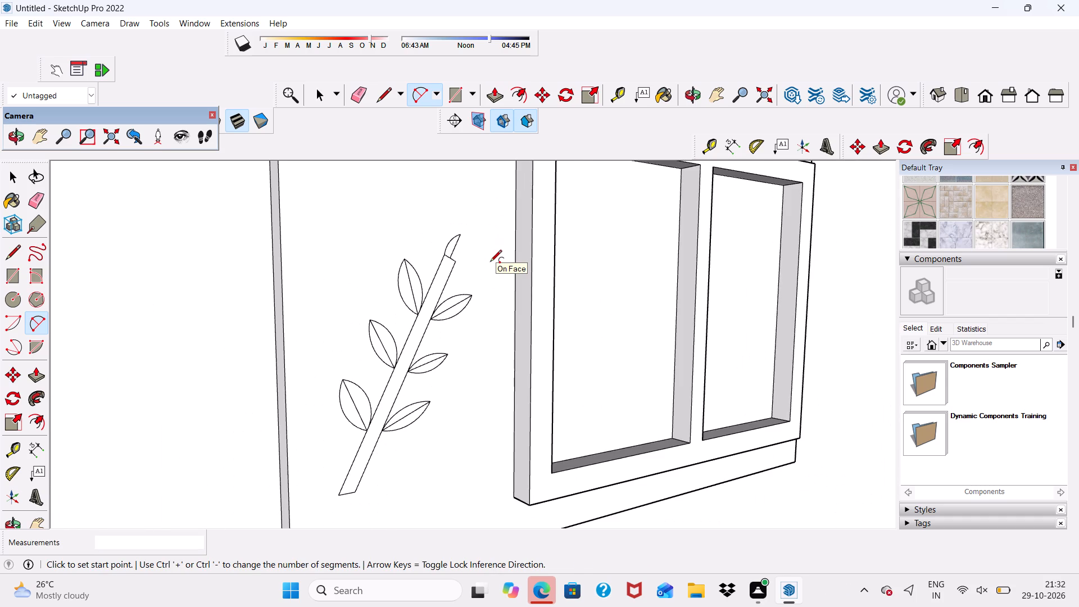
# Draw an arc from the strip's top edge, just inside its outer corner, to the line's tip, bulging about 1/2" away from the window.
pyautogui.scroll(20, 456, 222)
pyautogui.scroll(1, 456, 222)
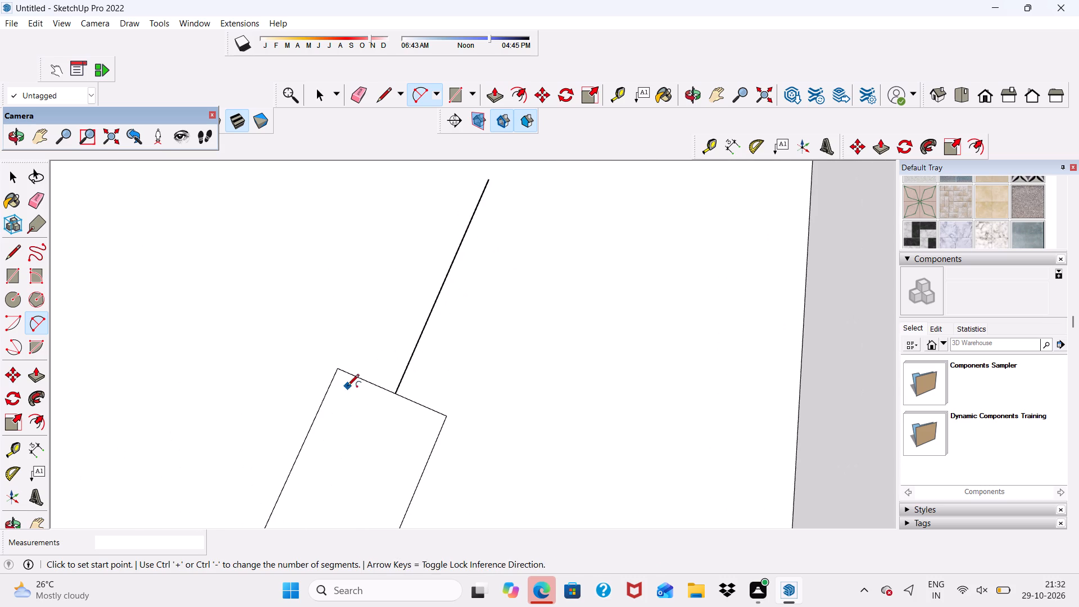
pyautogui.click(354, 378)
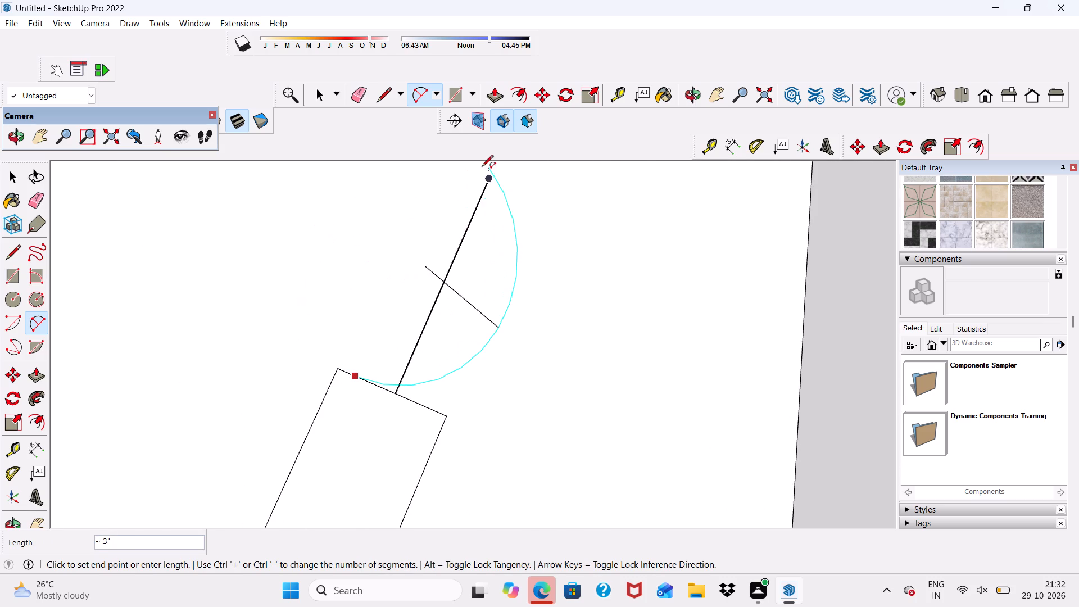
pyautogui.click(488, 178)
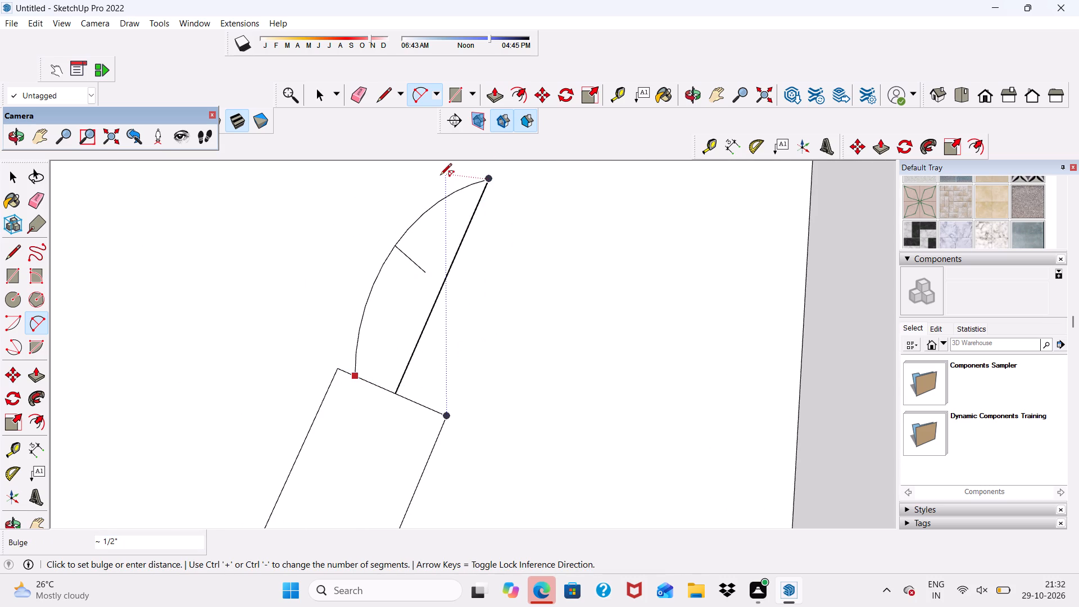
pyautogui.click(453, 179)
# Close the end leaf with an arc from the midpoint of the top edge's window-side half to the tip, bulging 11/16" toward the window.
pyautogui.scroll(-1, 453, 351)
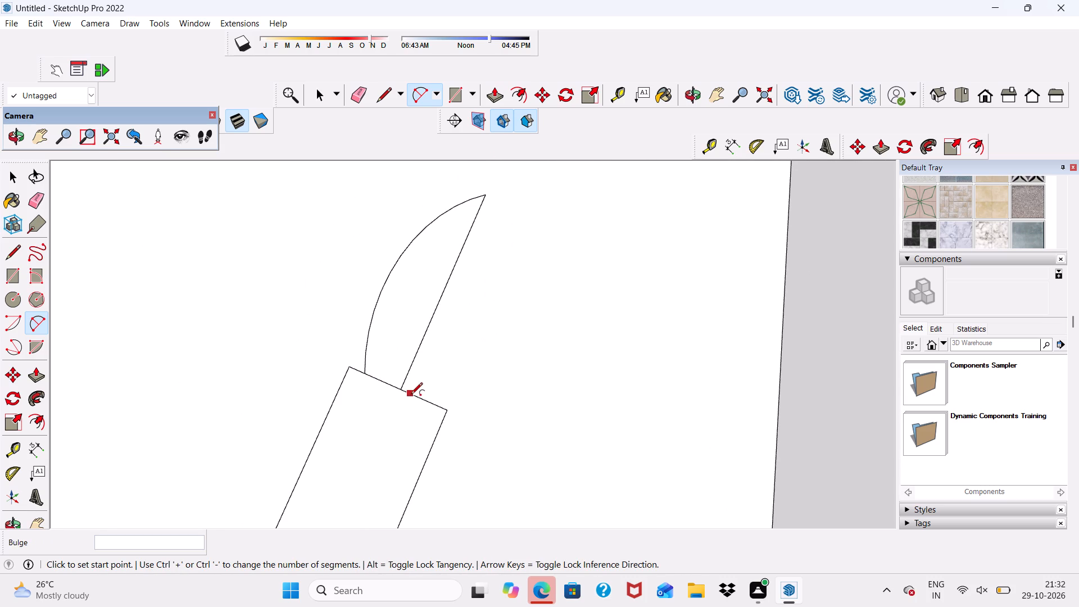
pyautogui.click(424, 399)
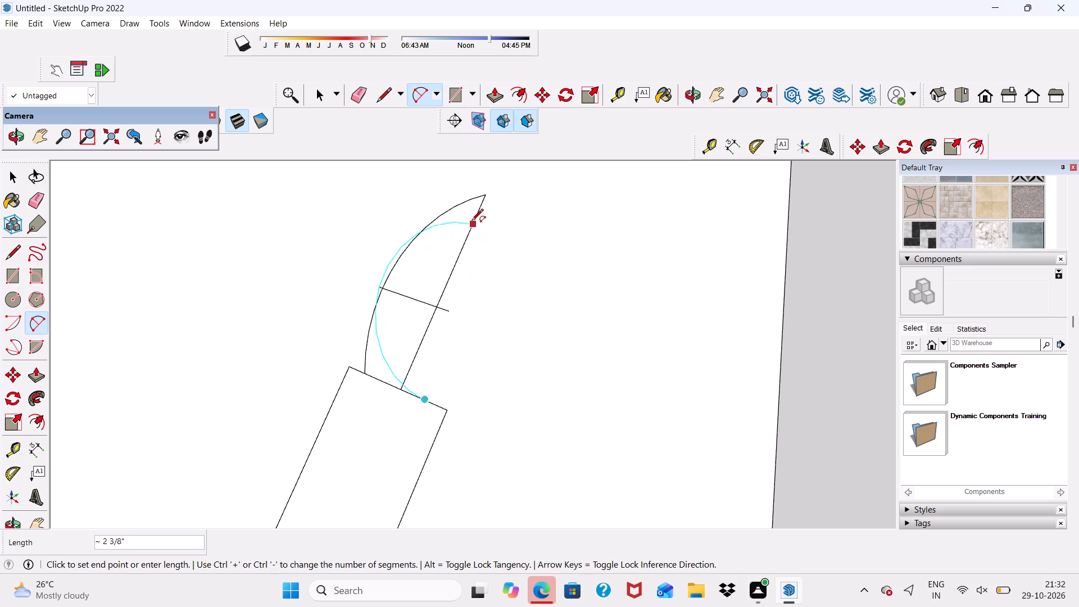
pyautogui.click(483, 199)
pyautogui.scroll(5, 500, 211)
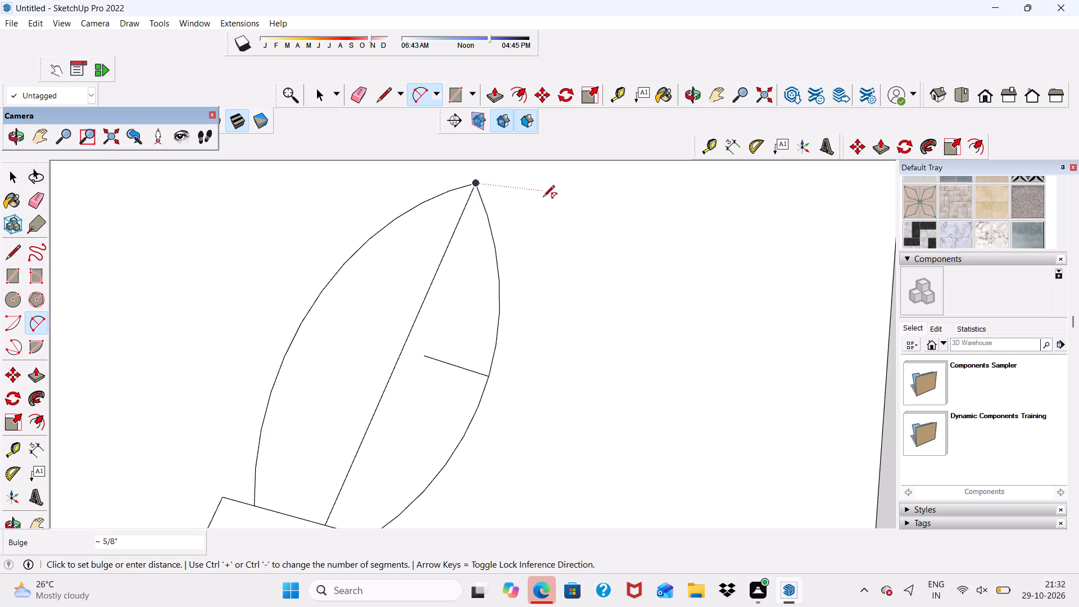
pyautogui.click(536, 225)
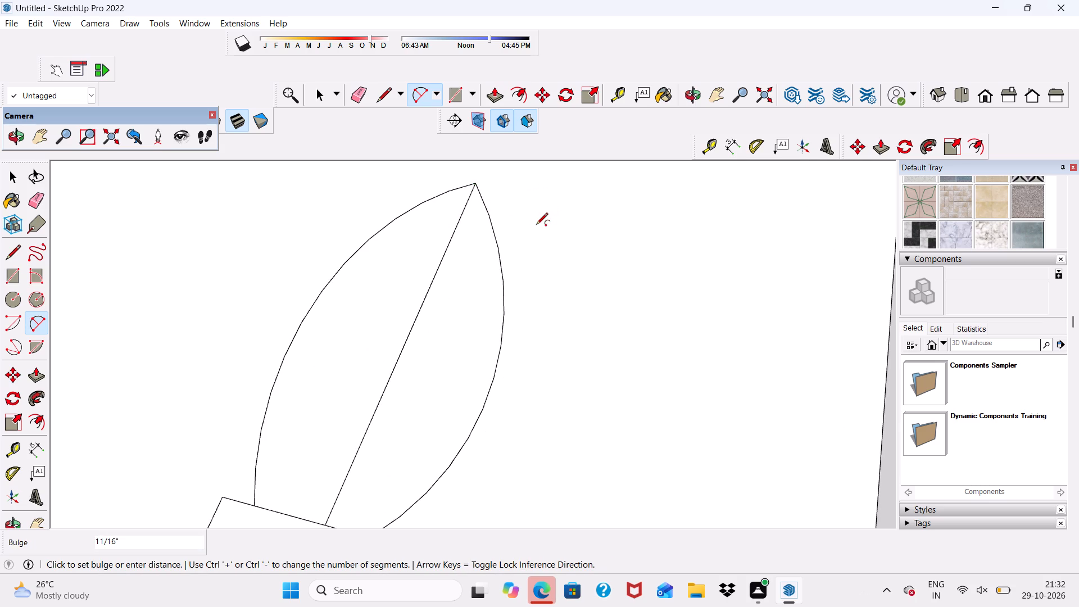
# Examine the leafed stem motif beside the window from several angles and against the whole front elevation.
pyautogui.scroll(-20, 535, 228)
pyautogui.moveTo(417, 310); pyautogui.dragTo(524, 321, button='middle')
pyautogui.scroll(1, 527, 322)
pyautogui.scroll(-7, 404, 303)
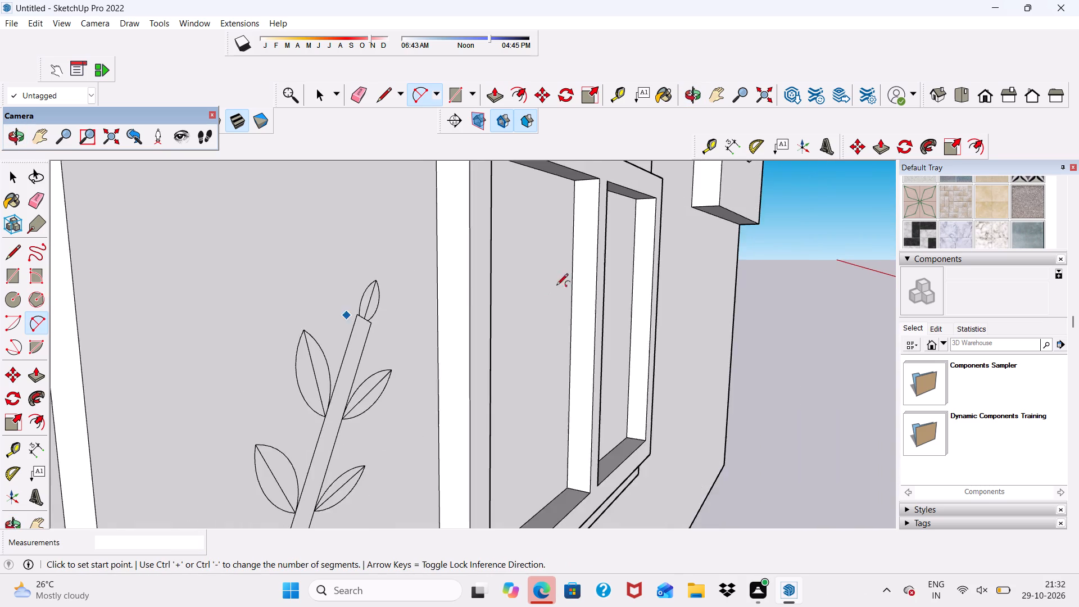
pyautogui.scroll(-8, 556, 286)
pyautogui.moveTo(444, 422); pyautogui.dragTo(409, 332, button='middle')
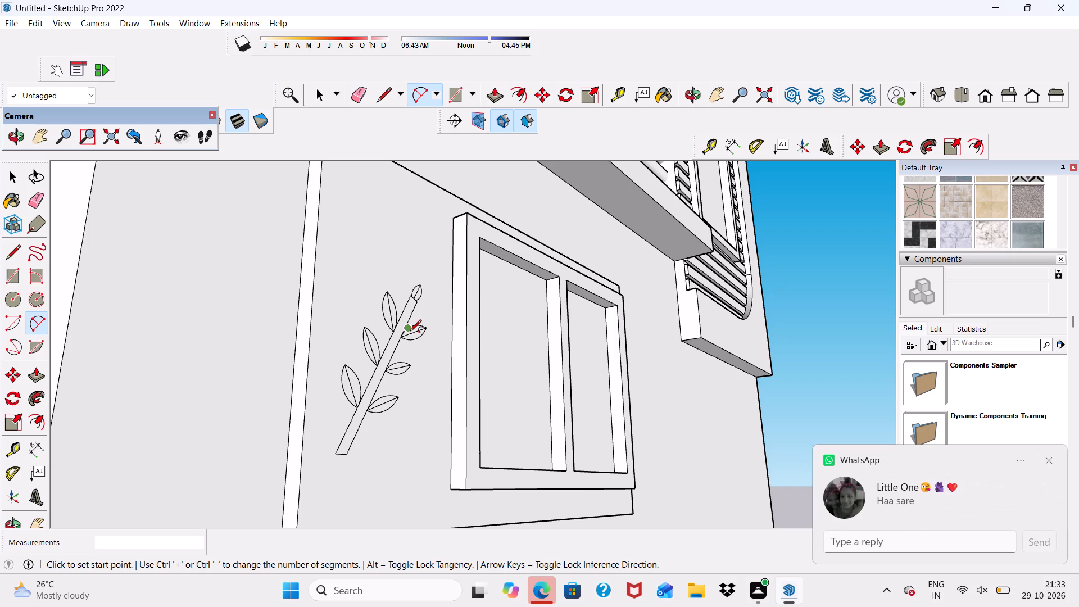
pyautogui.scroll(-6, 411, 333)
pyautogui.moveTo(423, 381); pyautogui.dragTo(242, 414, button='middle')
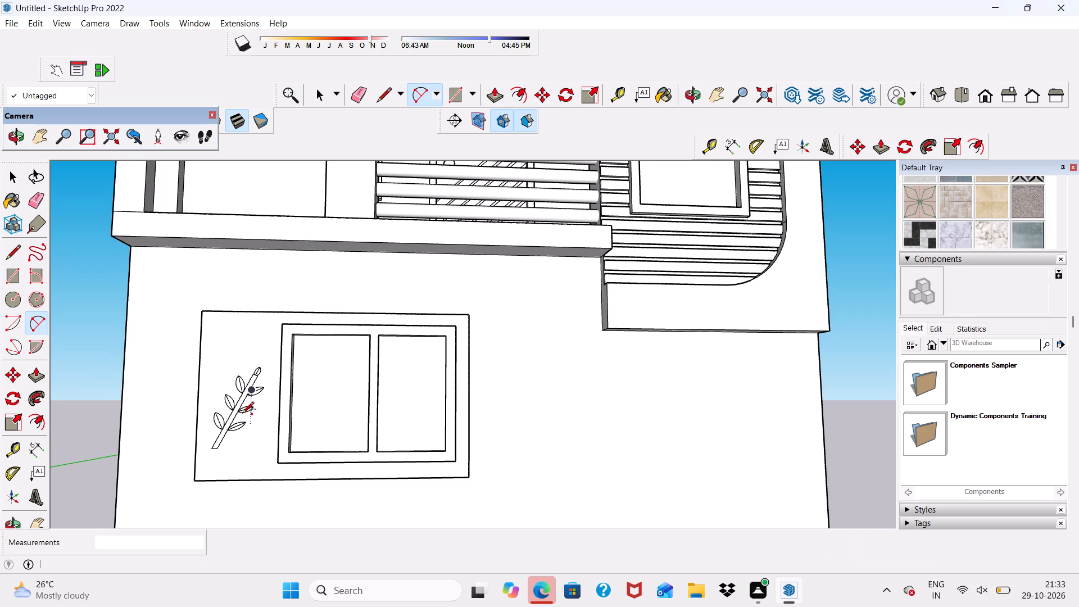
pyautogui.scroll(-6, 230, 379)
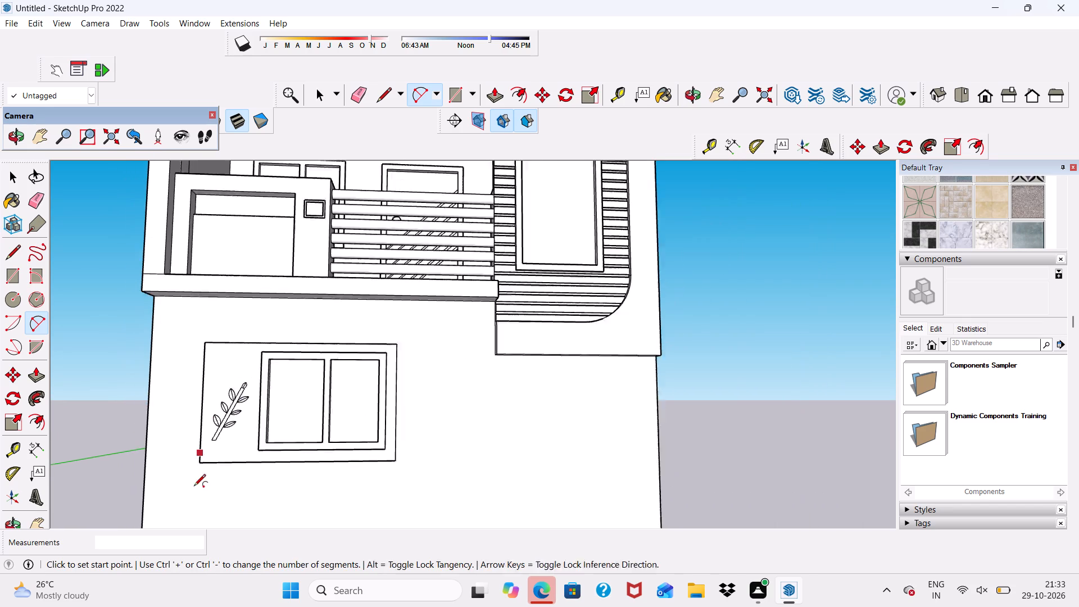
# Erase the end leaf above the stem, including both its arcs and its centre line.
pyautogui.scroll(20, 273, 417)
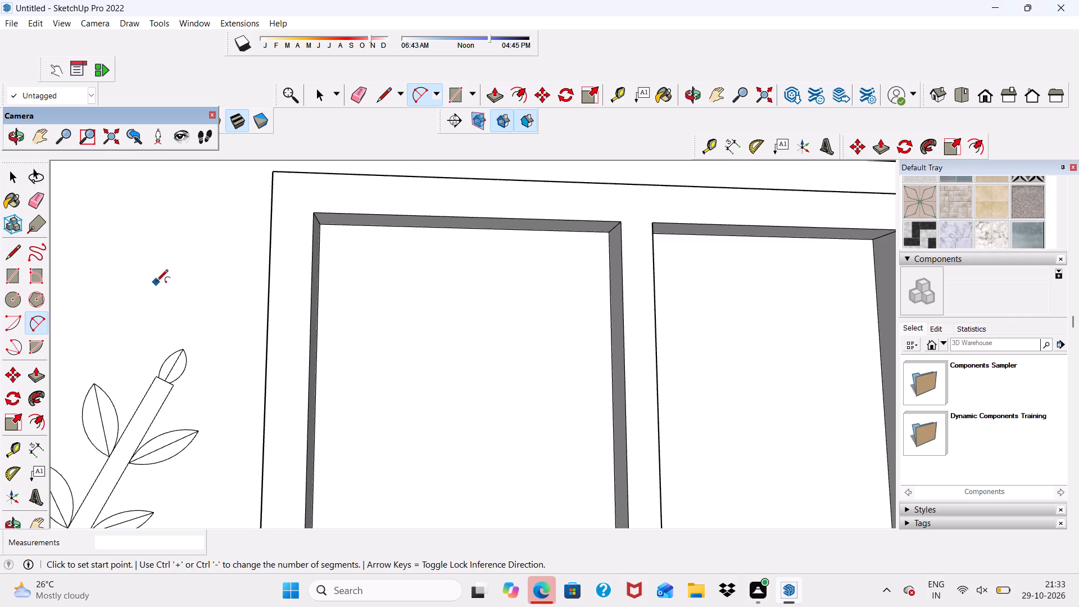
pyautogui.click(360, 92)
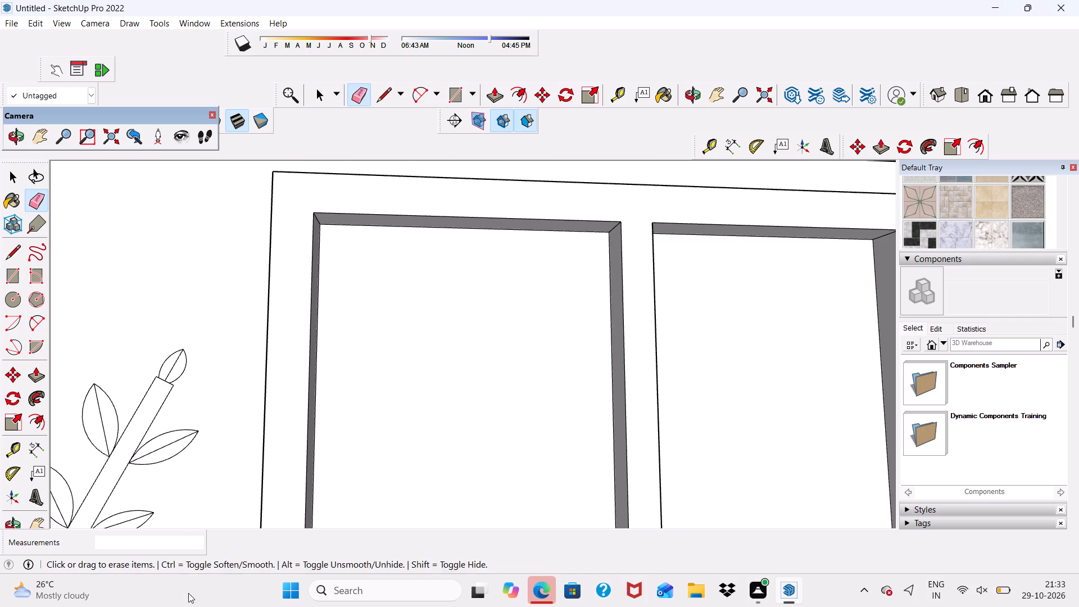
pyautogui.scroll(5, 159, 380)
pyautogui.moveTo(165, 352); pyautogui.dragTo(180, 368)
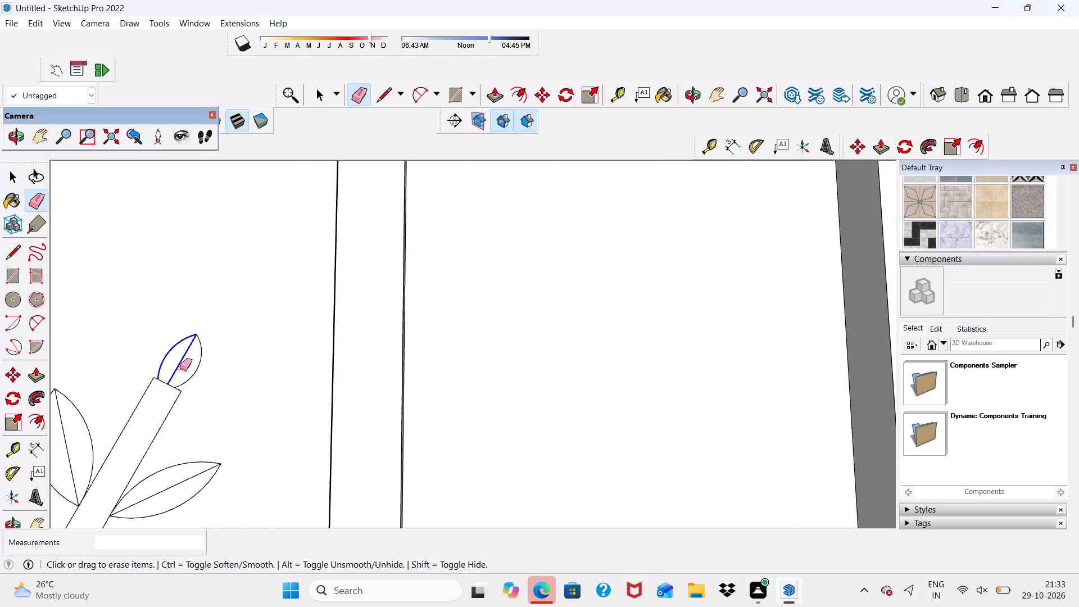
pyautogui.moveTo(184, 356); pyautogui.dragTo(196, 368)
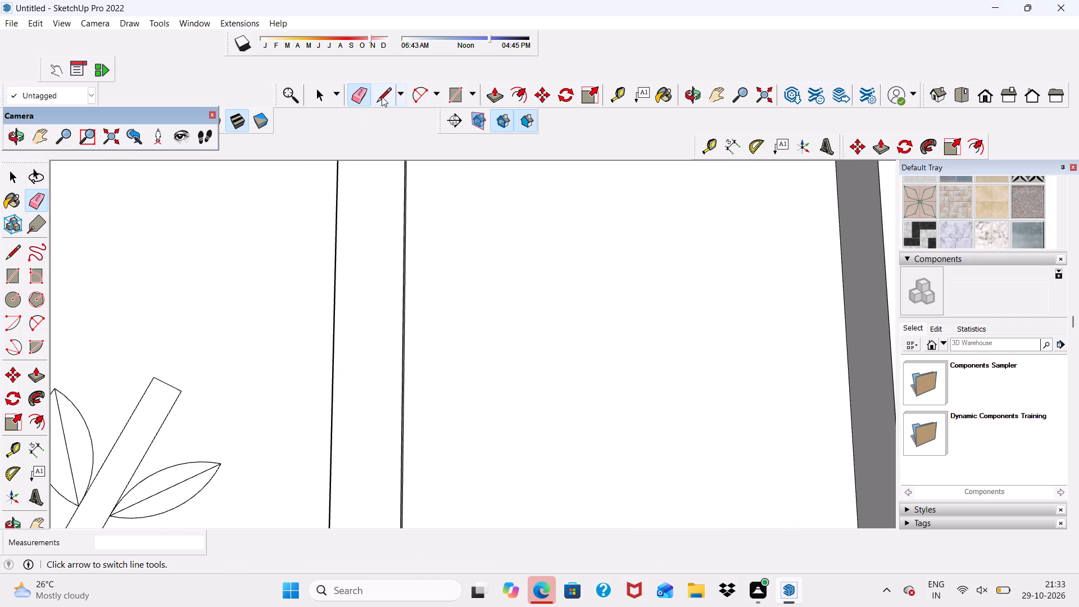
# Draw a short slanted centre line upward from the midpoint of the stem's top edge for a new end leaf.
pyautogui.click(382, 97)
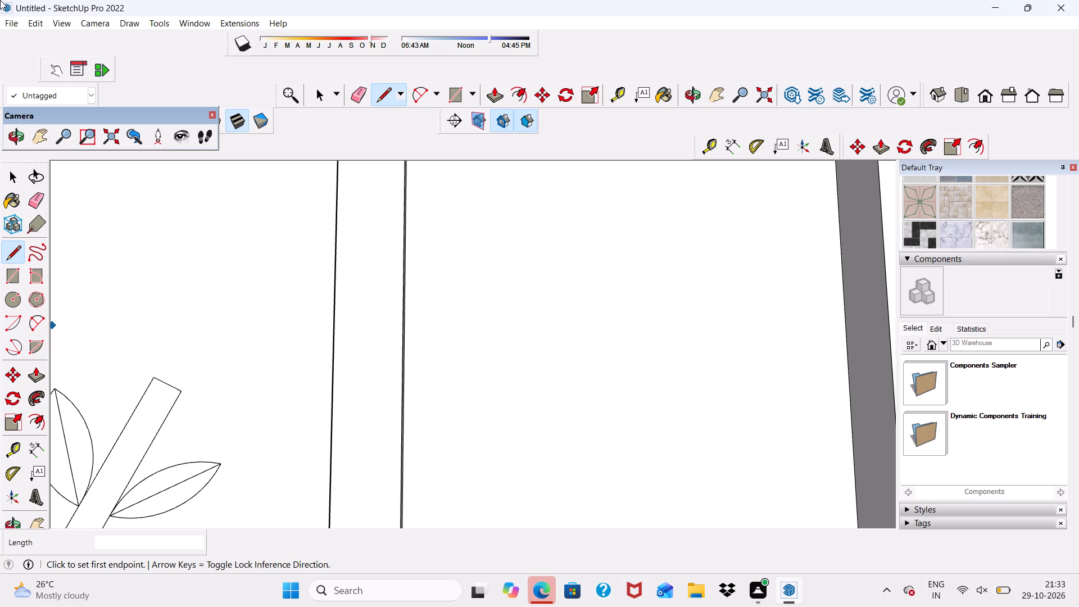
pyautogui.scroll(-1, 0, 0)
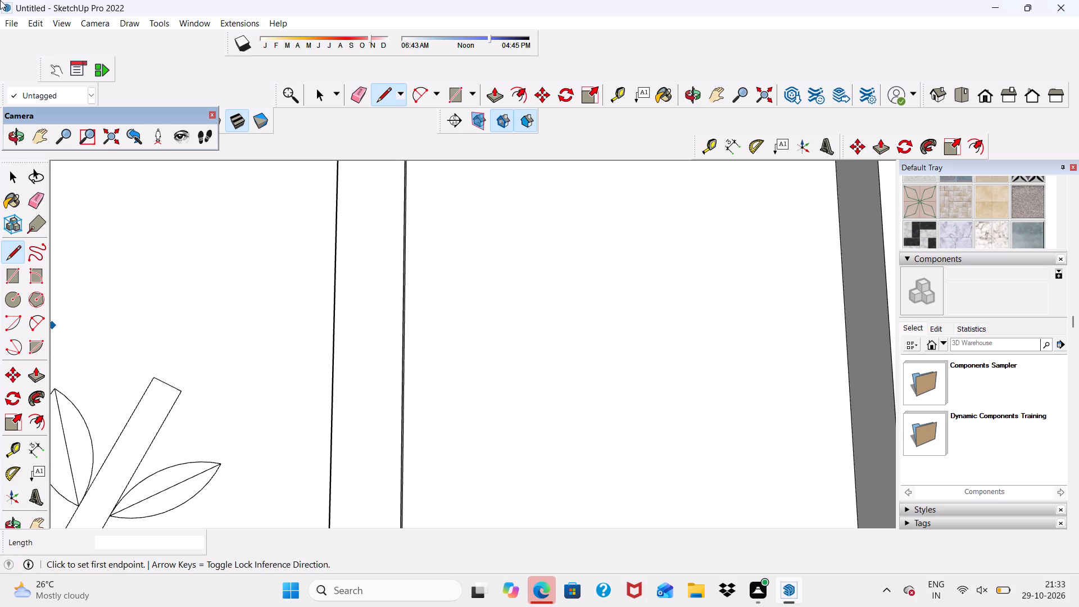
pyautogui.scroll(1, 0, 0)
pyautogui.middleClick(0, 0)
pyautogui.scroll(-6, 452, 395)
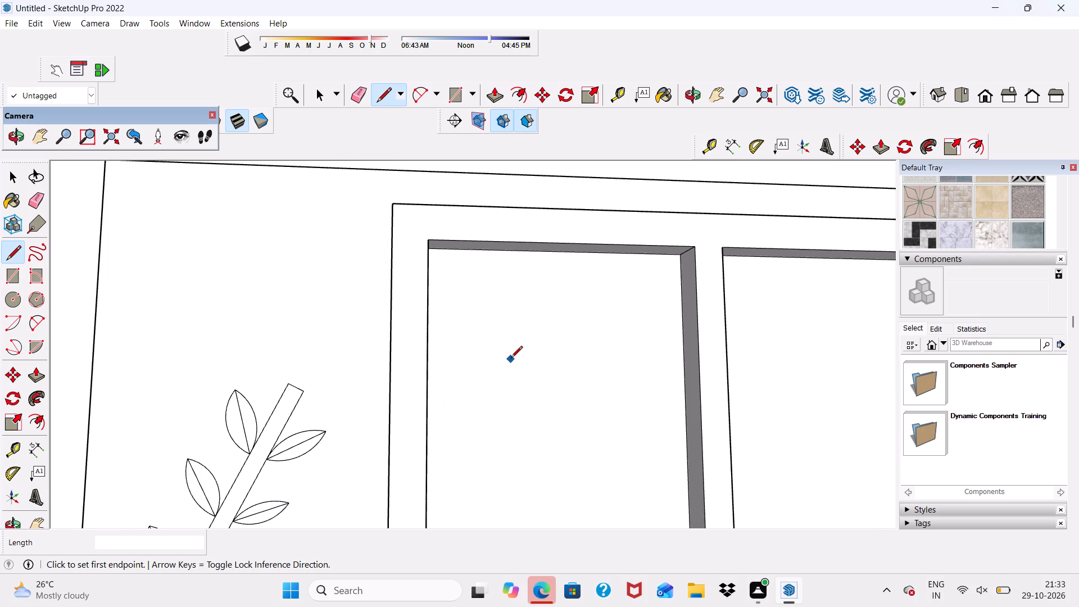
pyautogui.scroll(1, 505, 359)
pyautogui.scroll(-6, 333, 377)
pyautogui.moveTo(523, 346); pyautogui.dragTo(496, 432, button='middle')
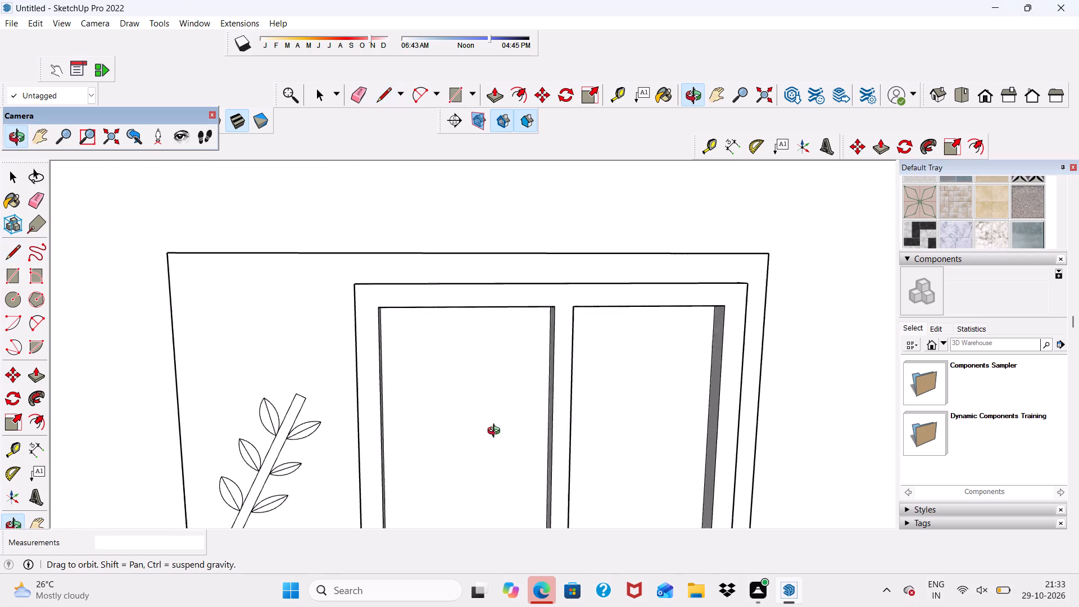
pyautogui.moveTo(496, 432); pyautogui.dragTo(452, 480, button='middle')
pyautogui.scroll(7, 350, 420)
pyautogui.scroll(7, 288, 351)
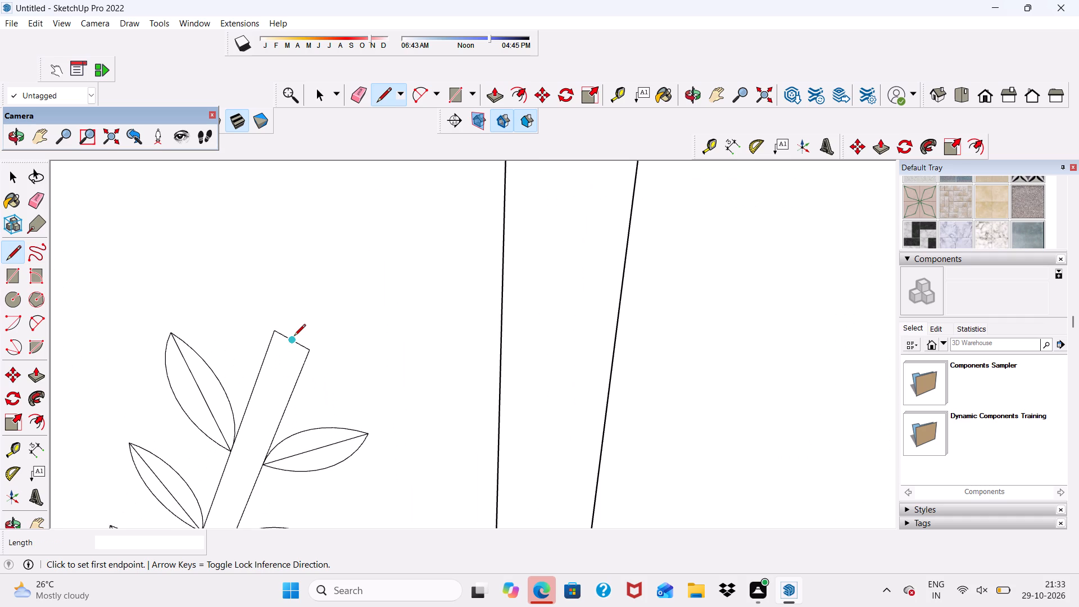
pyautogui.click(294, 337)
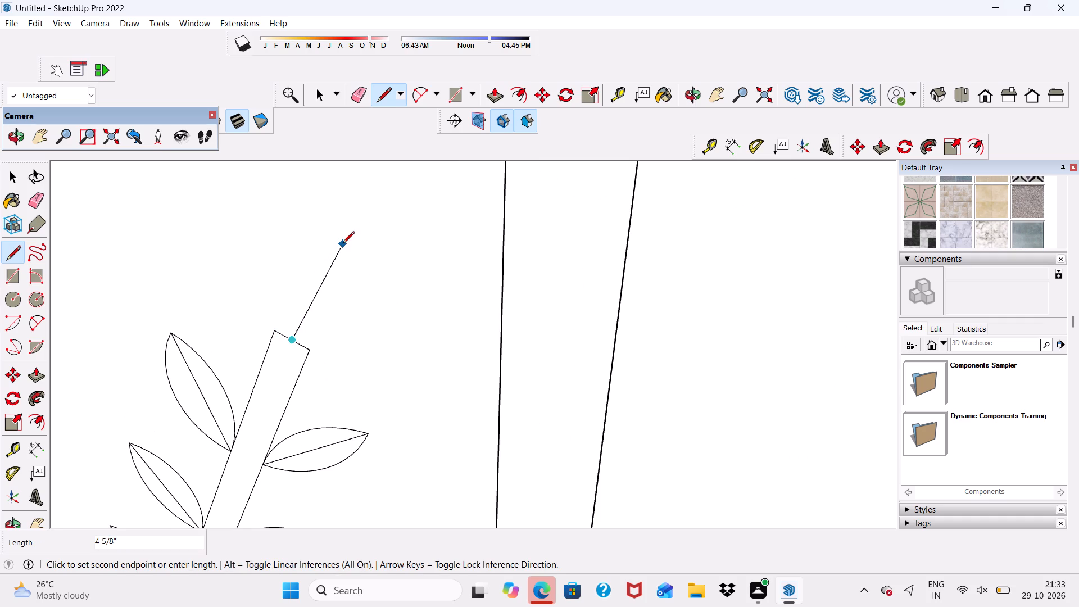
pyautogui.click(328, 282)
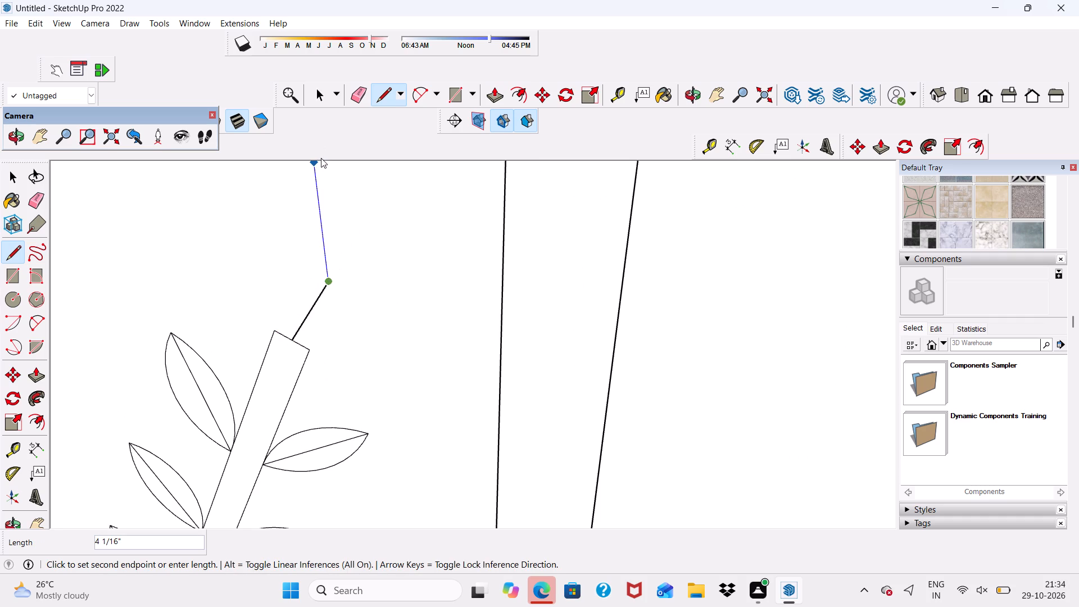
pyautogui.press('space')
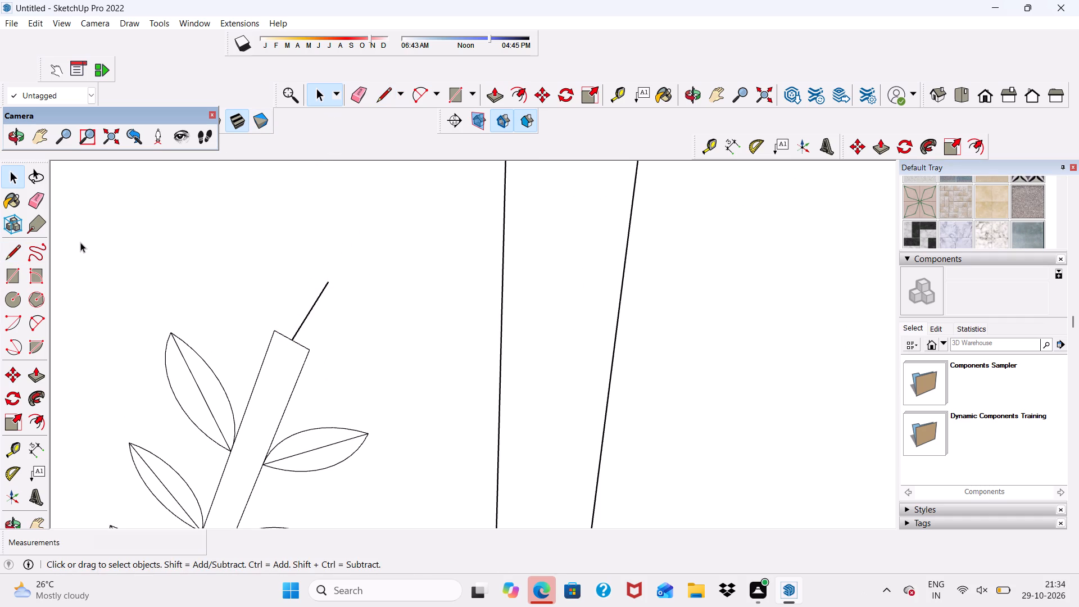
# Draw a two-point arc from the centre line's base to a point beyond its tip, bulging about 1 1/16" toward the window.
pyautogui.click(41, 324)
pyautogui.scroll(4, 231, 350)
pyautogui.scroll(10, 310, 332)
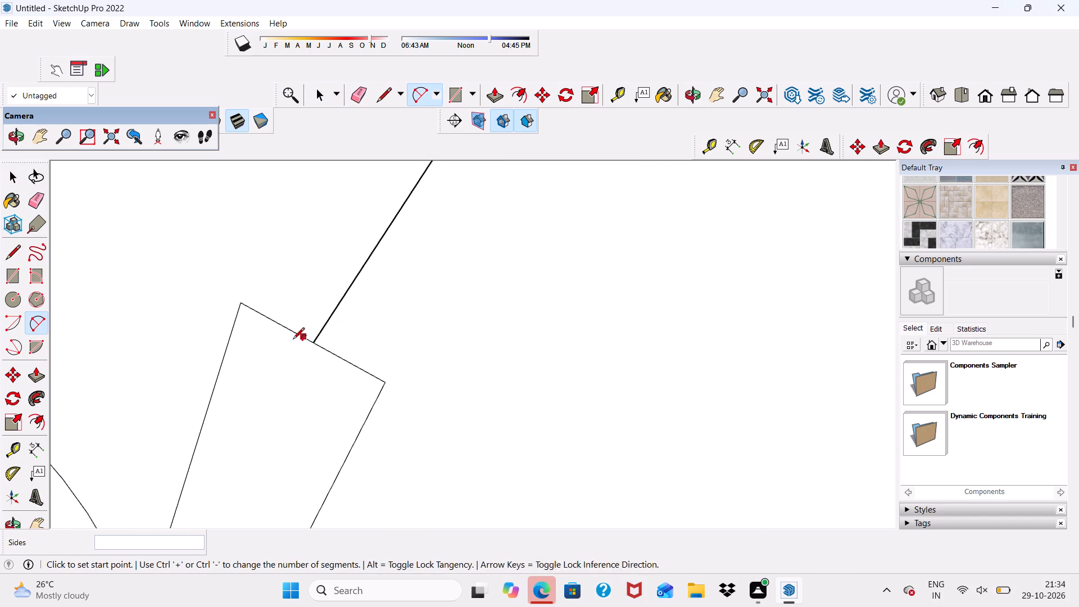
pyautogui.click(311, 343)
pyautogui.scroll(-6, 158, 272)
pyautogui.scroll(-10, 255, 238)
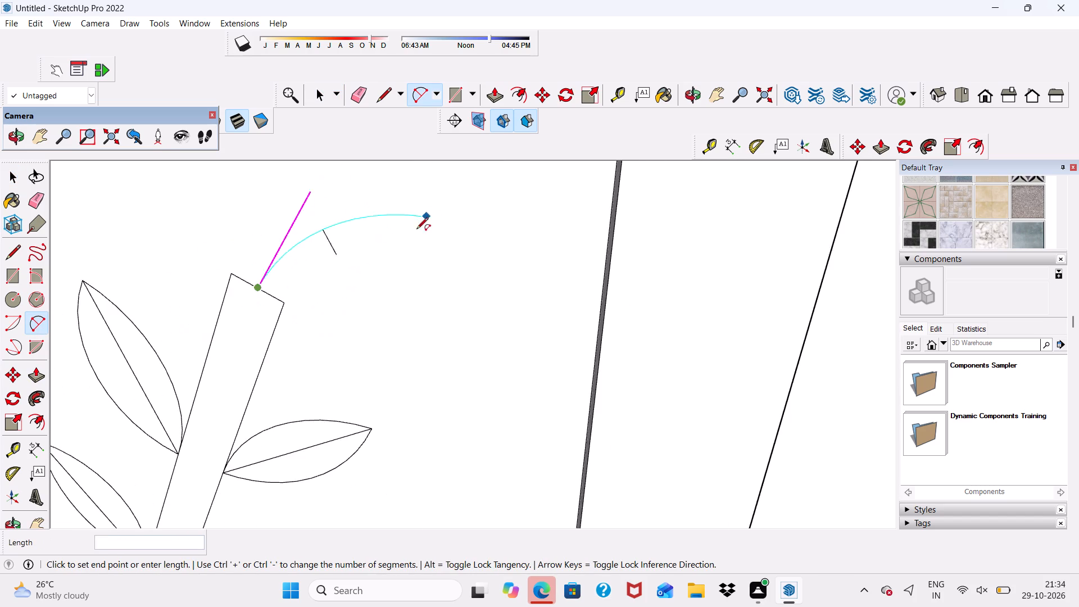
pyautogui.scroll(-3, 416, 230)
pyautogui.scroll(8, 353, 184)
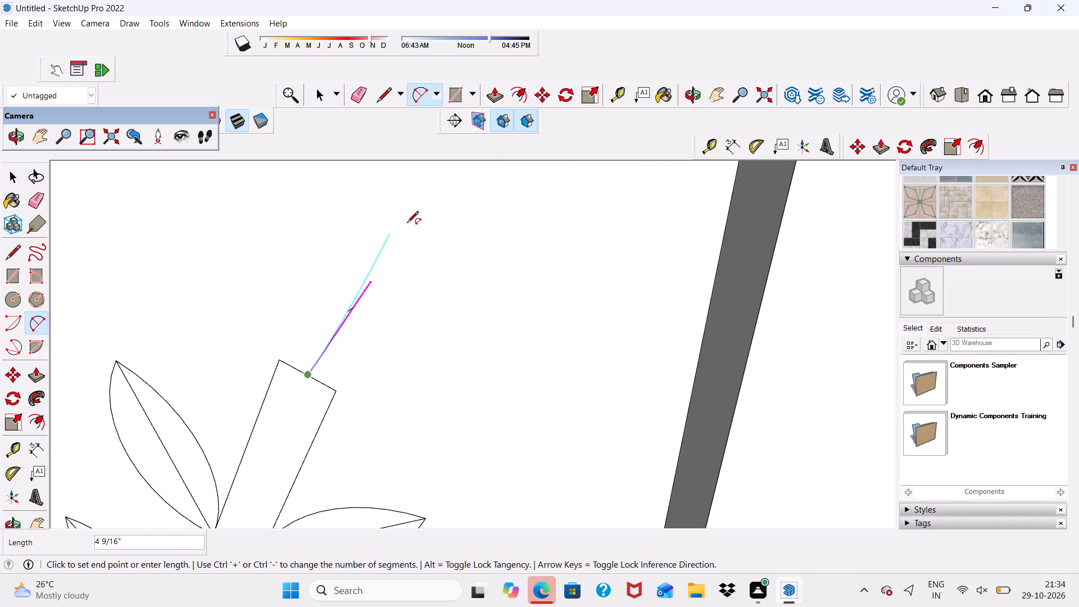
pyautogui.click(407, 218)
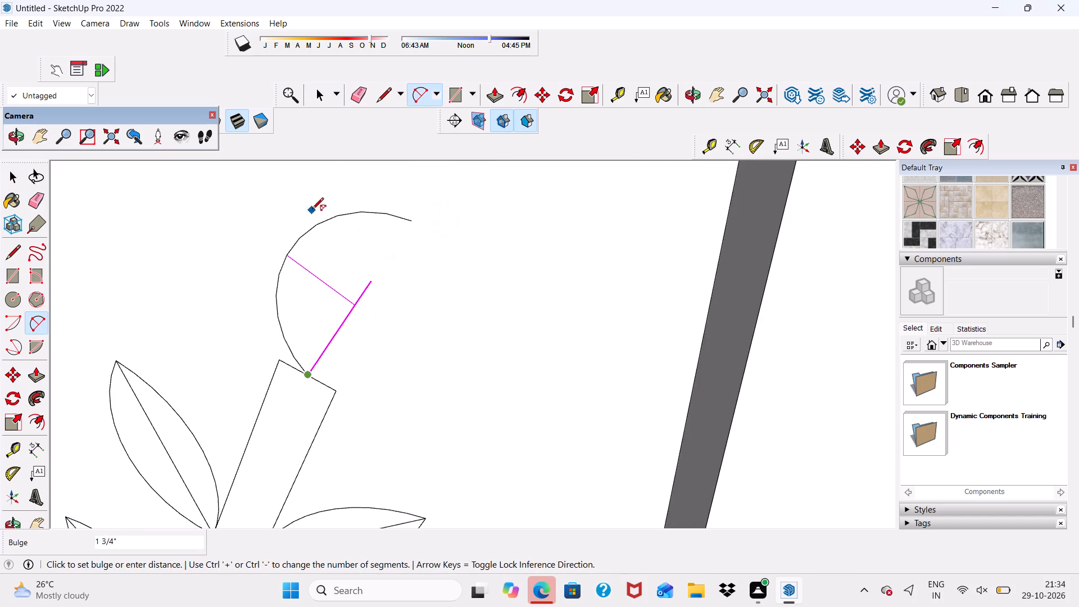
pyautogui.scroll(2, 341, 198)
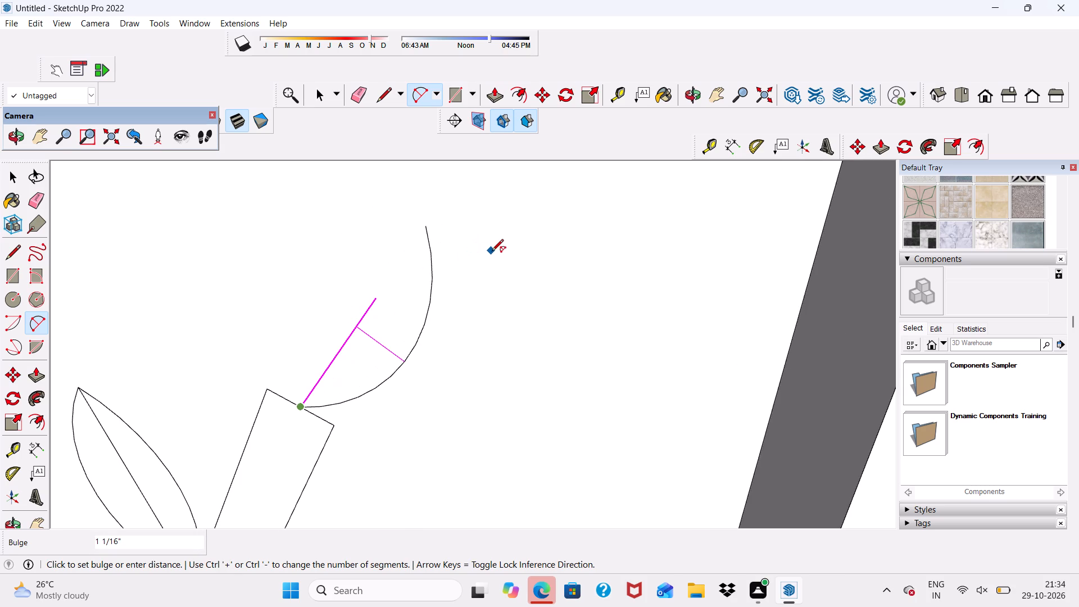
pyautogui.click(492, 252)
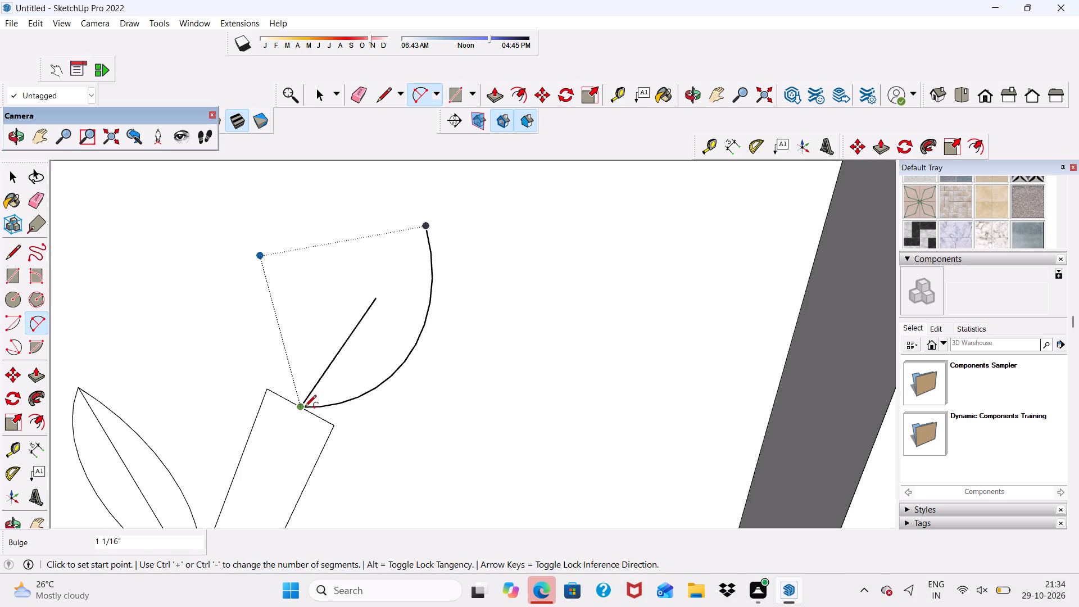
# Close the new end leaf with a second arc between the same two endpoints, bulging away from the window.
pyautogui.click(303, 407)
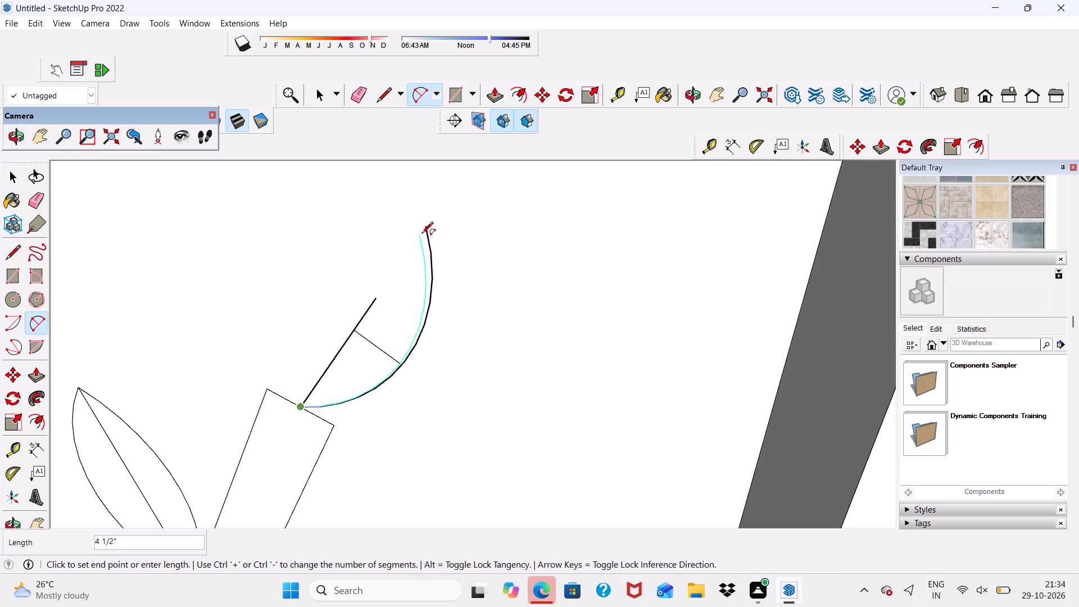
pyautogui.click(425, 230)
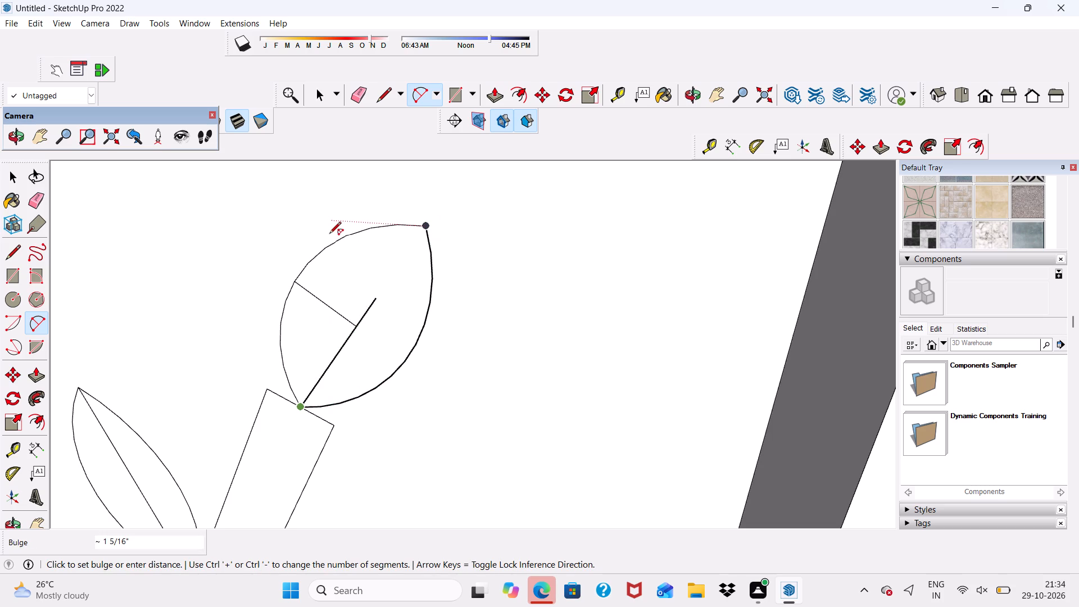
pyautogui.click(336, 260)
# Select the new end leaf's face to check that it forms its own closed shape.
pyautogui.scroll(-8, 359, 242)
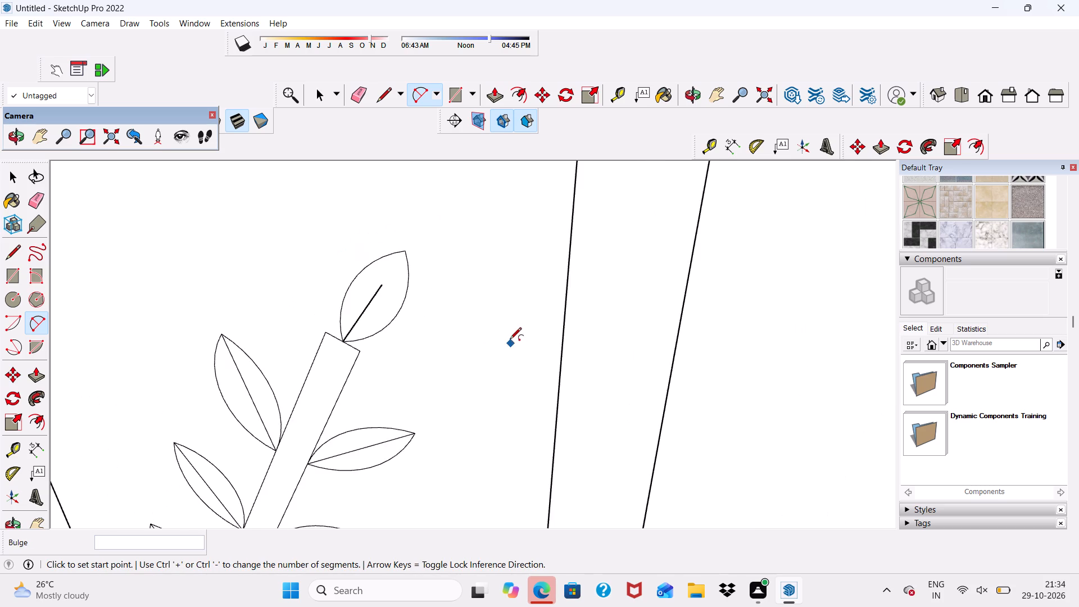
pyautogui.scroll(-7, 510, 339)
pyautogui.moveTo(500, 372); pyautogui.dragTo(660, 346, button='middle')
pyautogui.press('space')
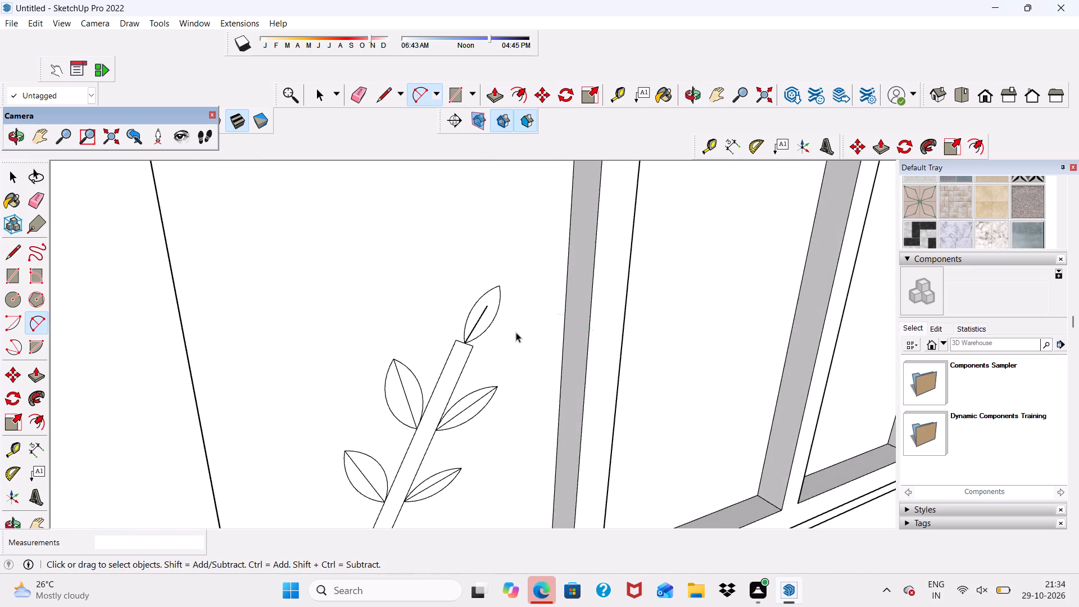
pyautogui.scroll(6, 515, 332)
pyautogui.scroll(1, 430, 300)
pyautogui.click(441, 295)
pyautogui.click(442, 295)
pyautogui.scroll(-2, 442, 295)
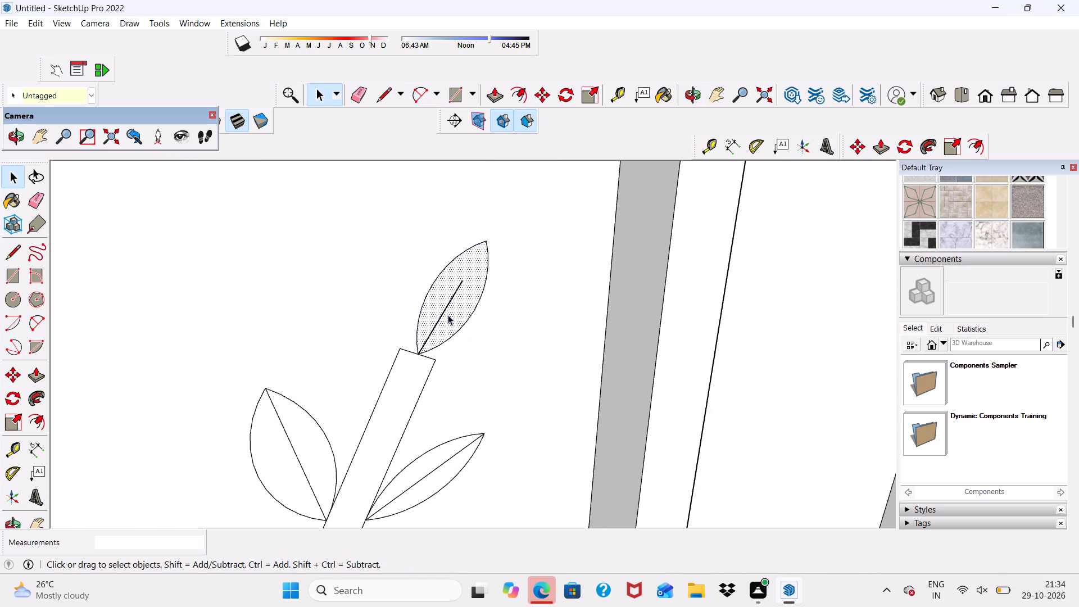
# Select the panel face around the motif and half of the uppermost side leaf to check their separate faces.
pyautogui.scroll(-4, 448, 315)
pyautogui.click(363, 405)
pyautogui.click(347, 411)
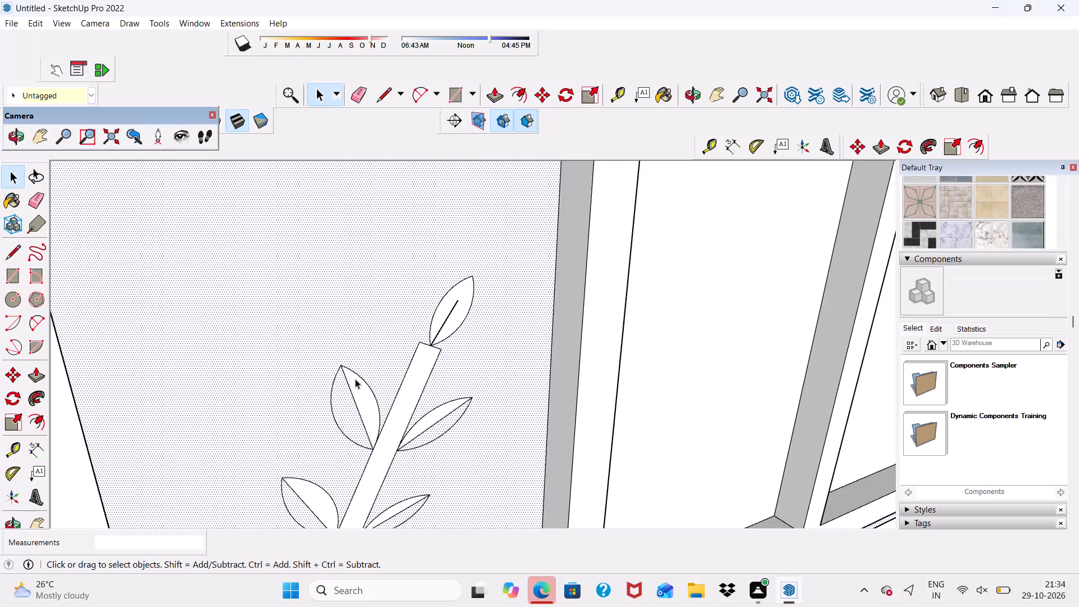
pyautogui.scroll(-10, 376, 332)
pyautogui.click(59, 393)
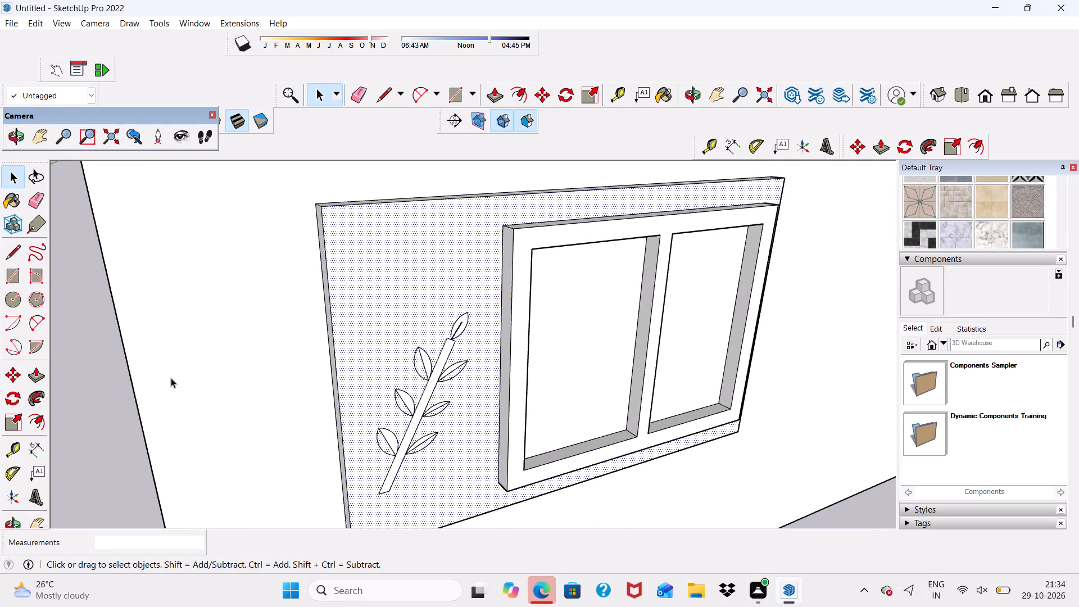
pyautogui.scroll(6, 369, 373)
pyautogui.scroll(6, 443, 354)
pyautogui.click(468, 351)
pyautogui.scroll(-9, 447, 318)
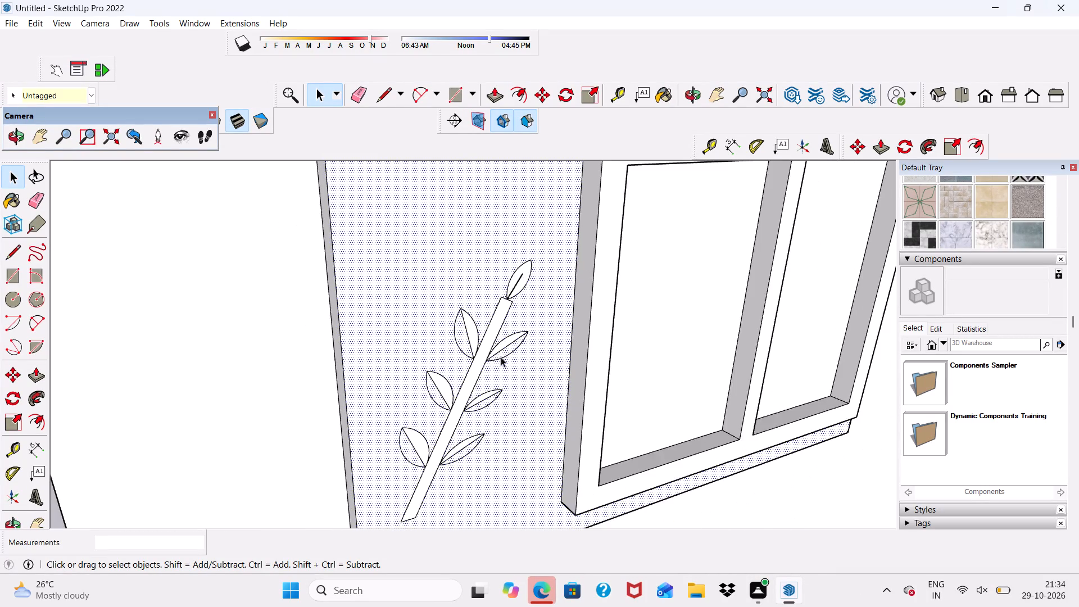
pyautogui.moveTo(501, 357); pyautogui.dragTo(380, 411, button='middle')
pyautogui.scroll(20, 377, 334)
pyautogui.scroll(3, 377, 334)
pyautogui.moveTo(393, 321); pyautogui.dragTo(394, 321, button='middle')
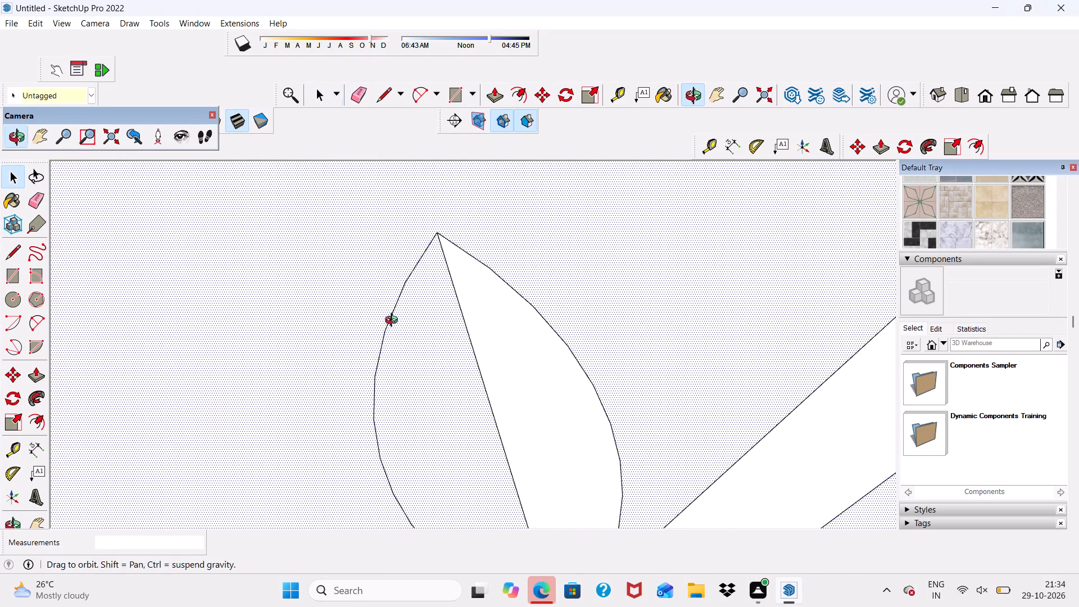
pyautogui.moveTo(394, 321); pyautogui.dragTo(611, 270, button='middle')
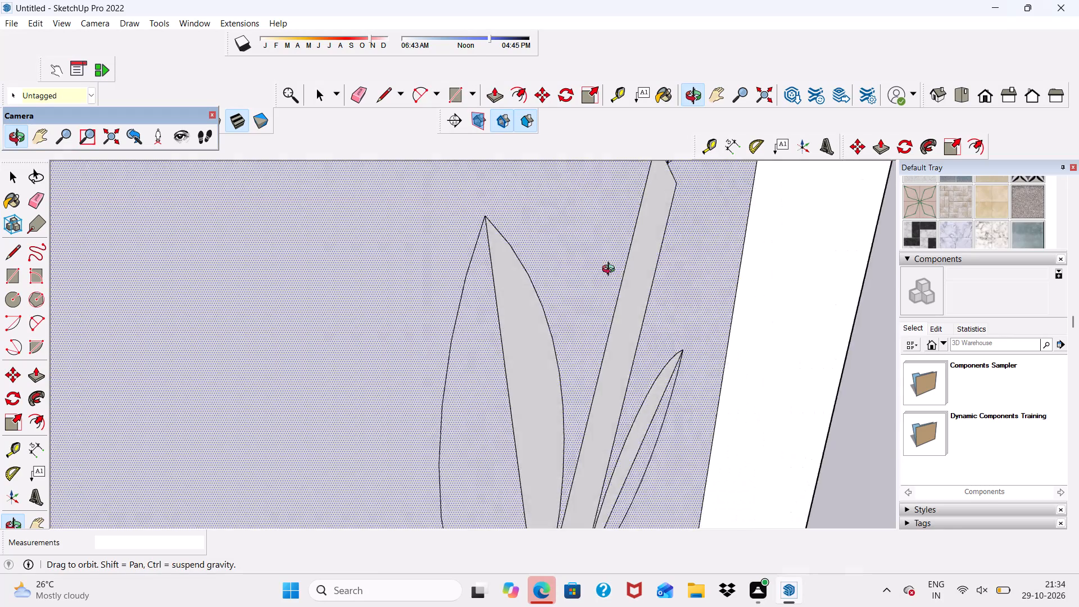
pyautogui.moveTo(611, 270); pyautogui.dragTo(503, 316, button='middle')
pyautogui.click(498, 315)
pyautogui.scroll(-20, 468, 270)
pyautogui.scroll(-6, 468, 270)
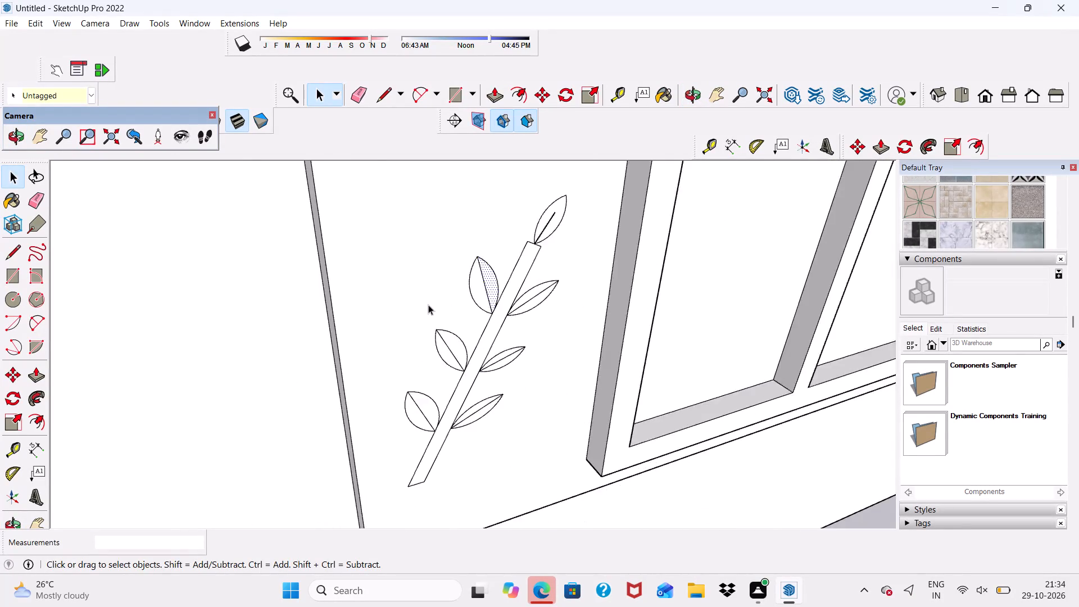
# Select the panel face and half of the middle window-side leaf to check that the leaf is closed.
pyautogui.scroll(-4, 428, 305)
pyautogui.scroll(1, 550, 373)
pyautogui.moveTo(550, 373); pyautogui.dragTo(520, 403, button='middle')
pyautogui.scroll(3, 517, 400)
pyautogui.click(516, 391)
pyautogui.scroll(3, 461, 338)
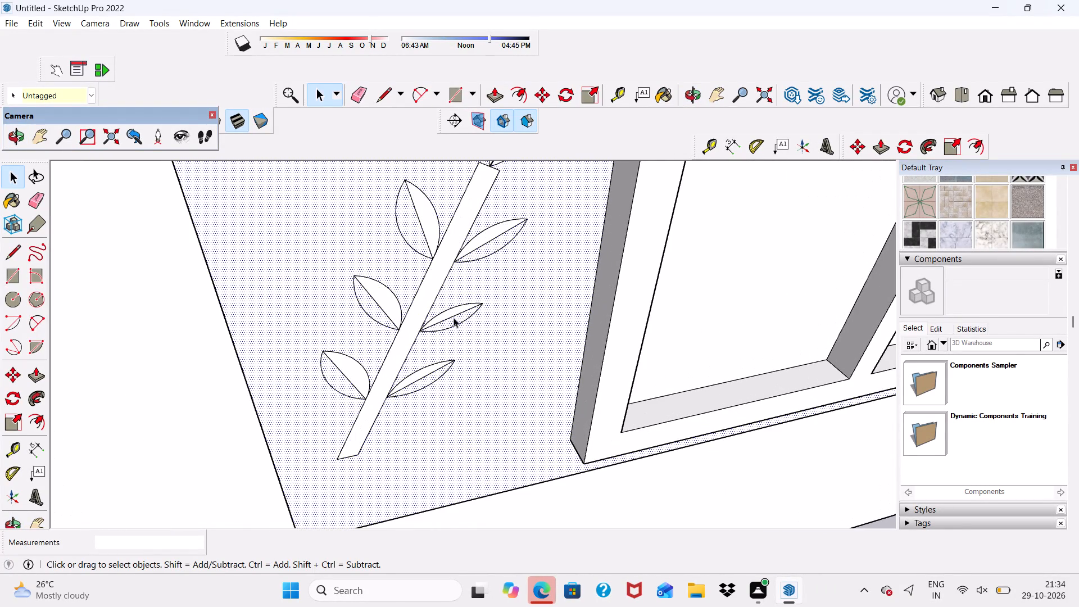
pyautogui.click(454, 309)
pyautogui.click(454, 310)
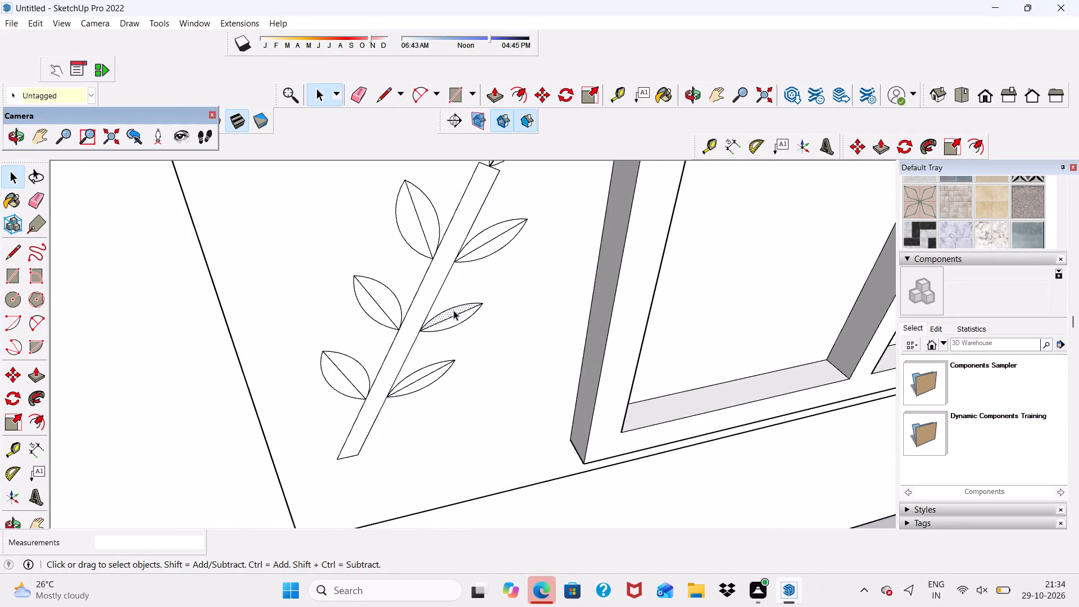
pyautogui.click(406, 210)
pyautogui.click(418, 215)
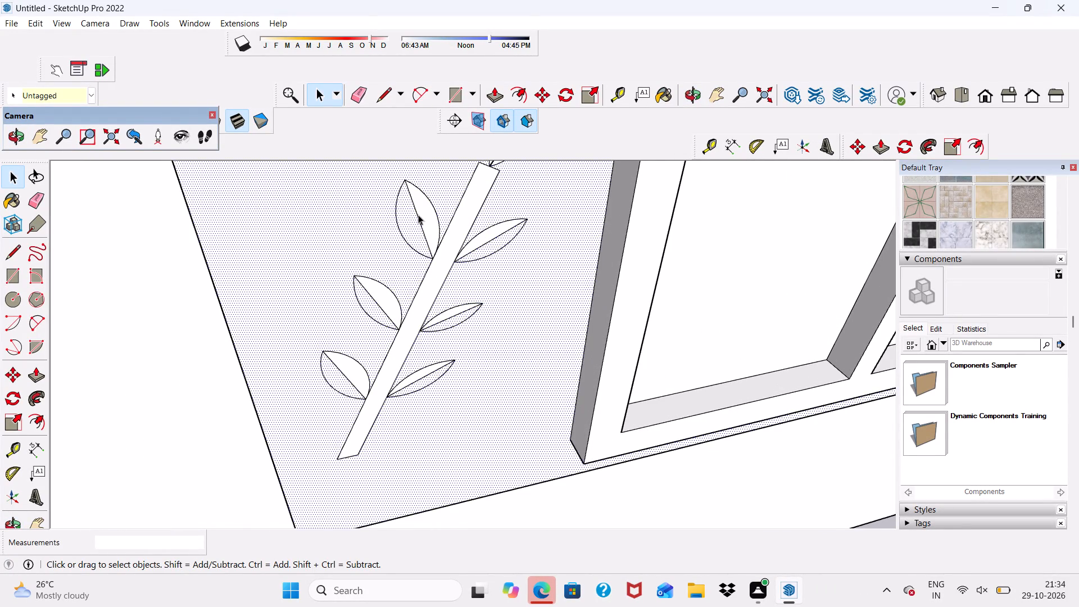
pyautogui.scroll(-15, 418, 215)
pyautogui.press('space')
pyautogui.scroll(1, 549, 350)
pyautogui.scroll(-7, 537, 359)
pyautogui.click(521, 463)
# Erase the small end leaf and its short centre line from the stem's top.
pyautogui.moveTo(522, 461); pyautogui.dragTo(501, 361, button='middle')
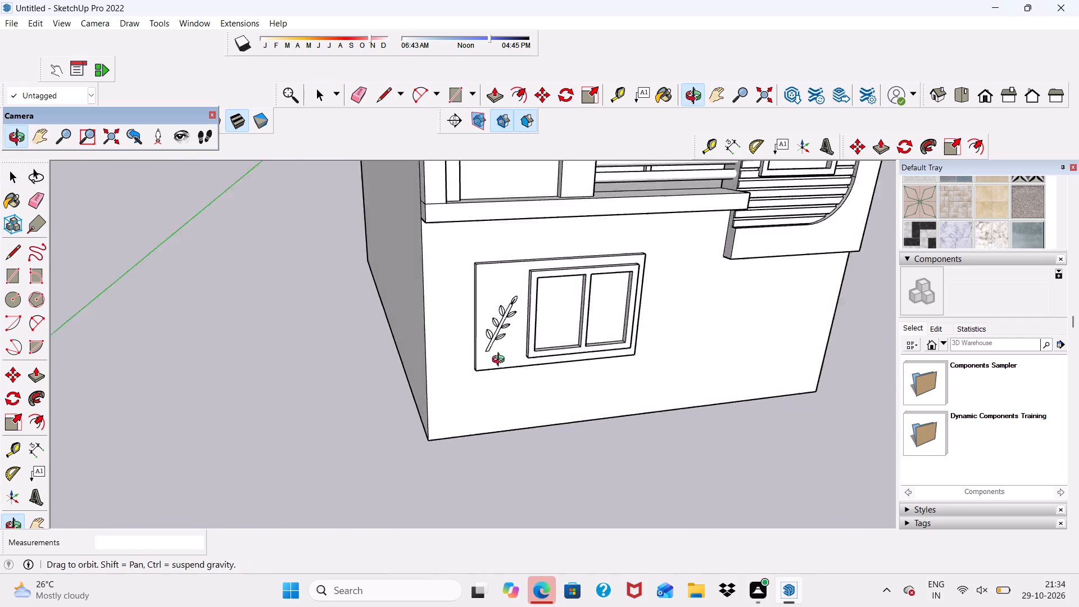
pyautogui.moveTo(501, 361); pyautogui.dragTo(418, 309, button='middle')
pyautogui.scroll(8, 418, 309)
pyautogui.scroll(-13, 543, 306)
pyautogui.scroll(14, 694, 324)
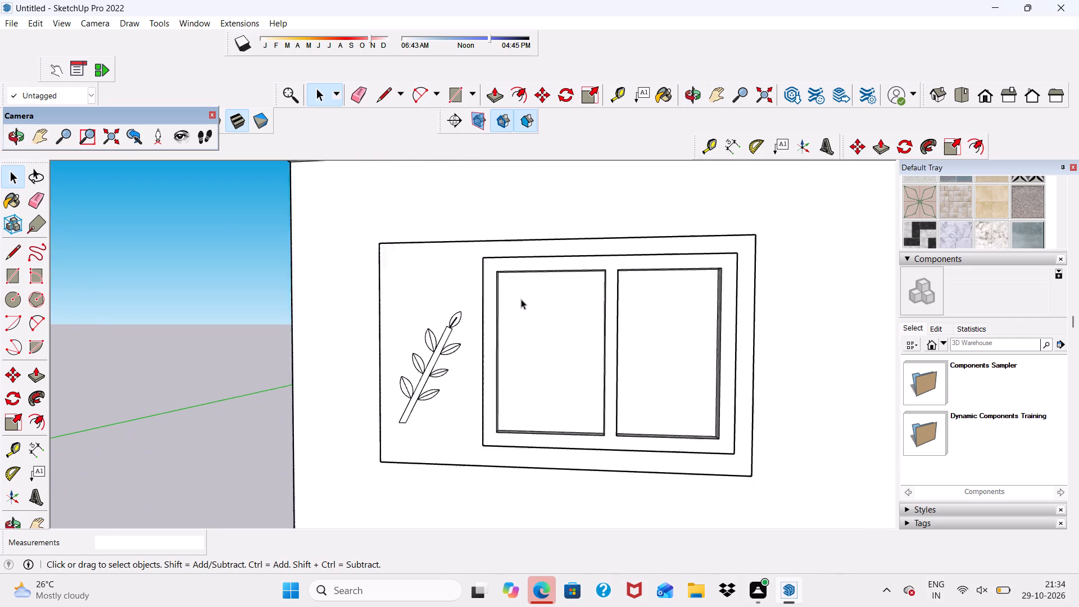
pyautogui.scroll(2, 521, 299)
pyautogui.click(362, 90)
pyautogui.scroll(1, 488, 315)
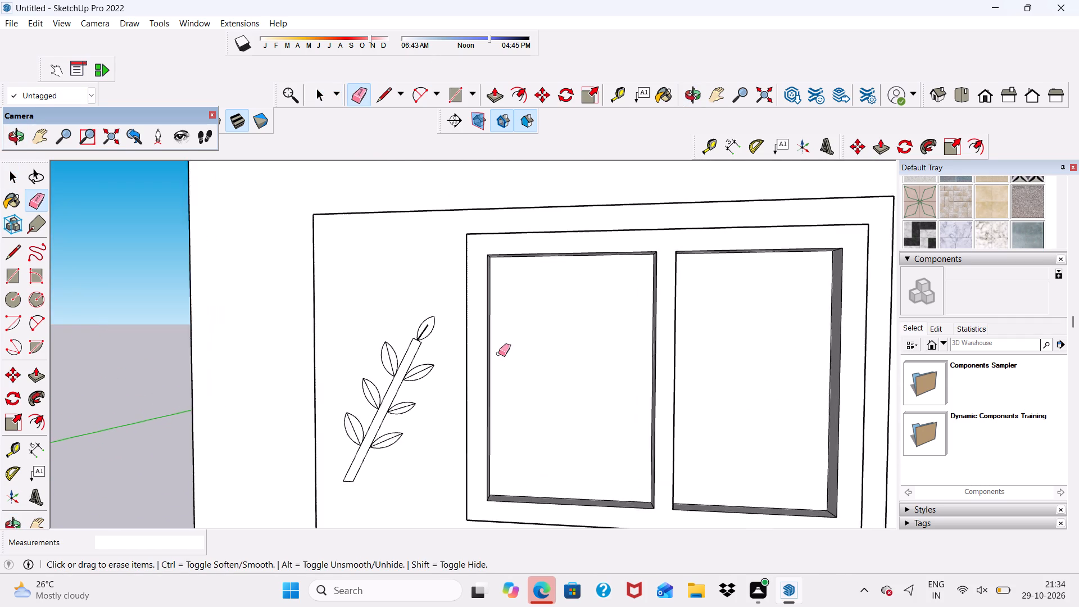
pyautogui.scroll(1, 498, 354)
pyautogui.moveTo(410, 312); pyautogui.dragTo(429, 333)
pyautogui.click(425, 330)
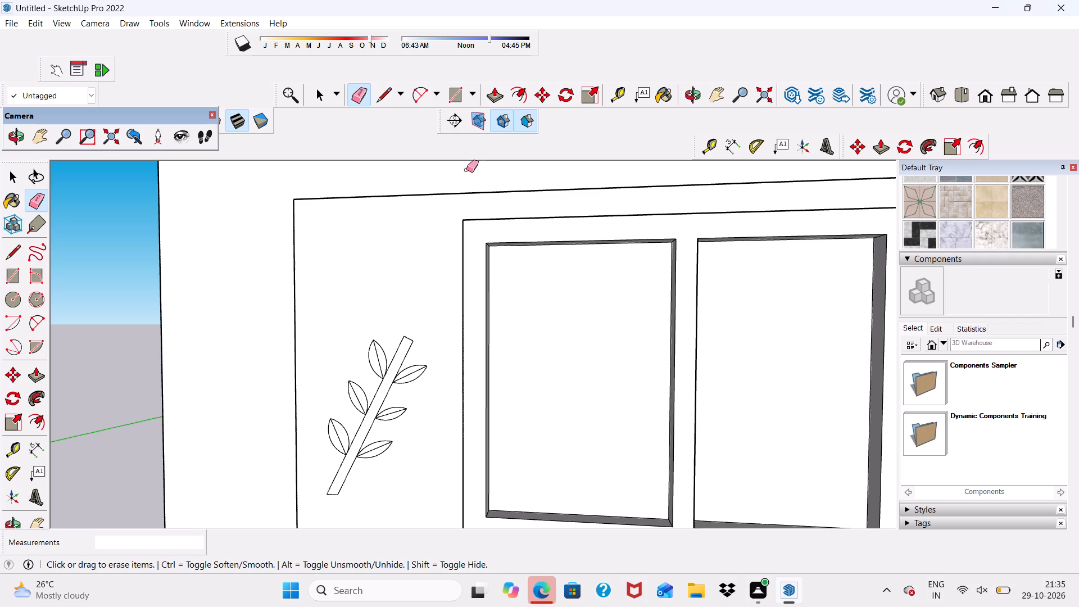
# Draw a two-point arc from the stem's far edge near its top to a point up toward the window, bulging 1 3/4" away from the window.
pyautogui.click(424, 89)
pyautogui.scroll(6, 404, 330)
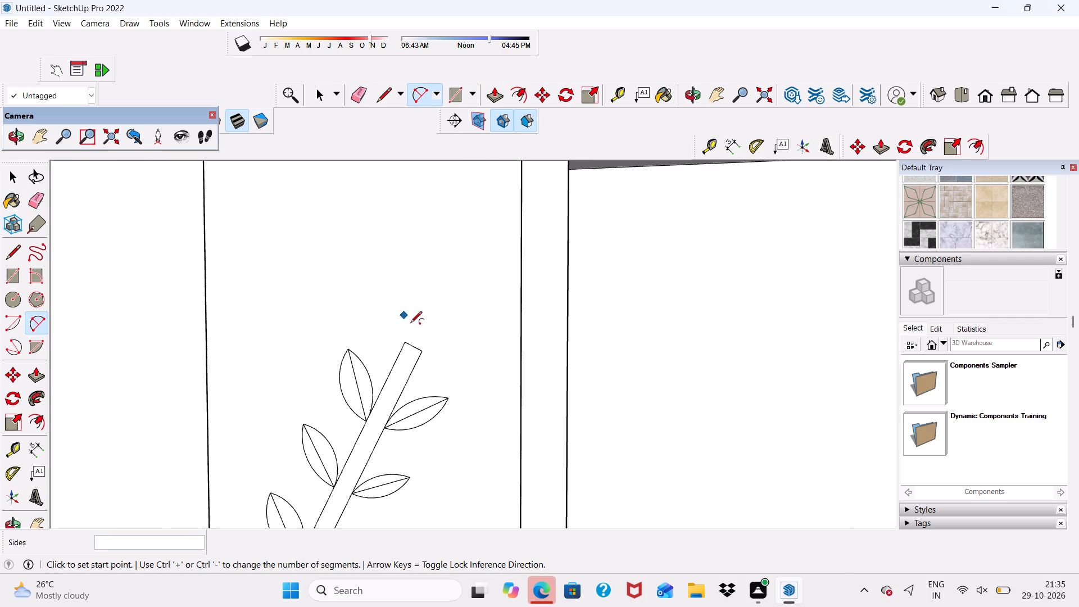
pyautogui.scroll(5, 450, 305)
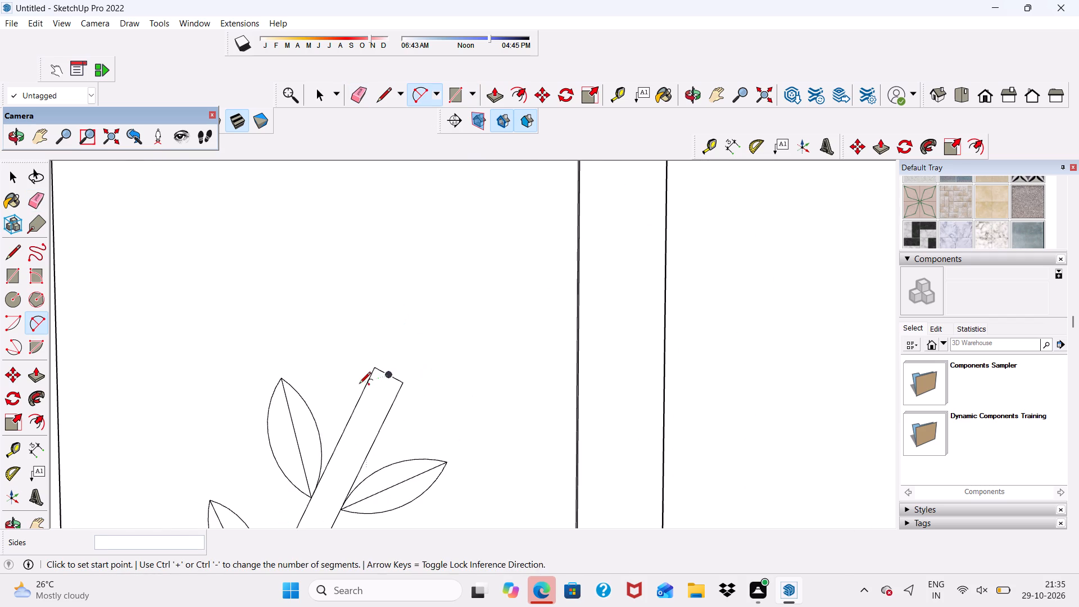
pyautogui.click(362, 388)
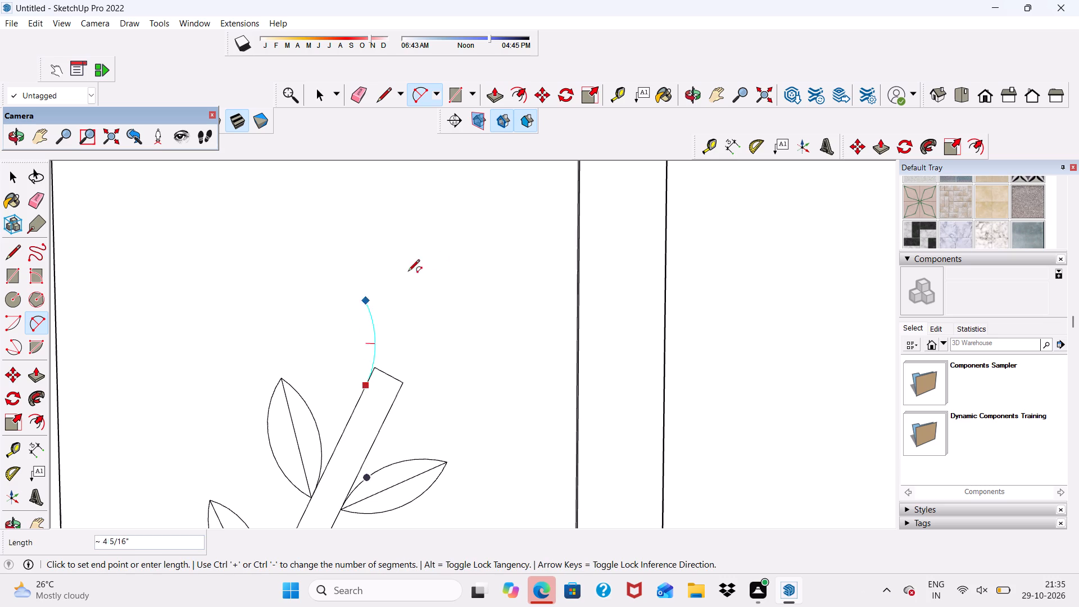
pyautogui.click(459, 243)
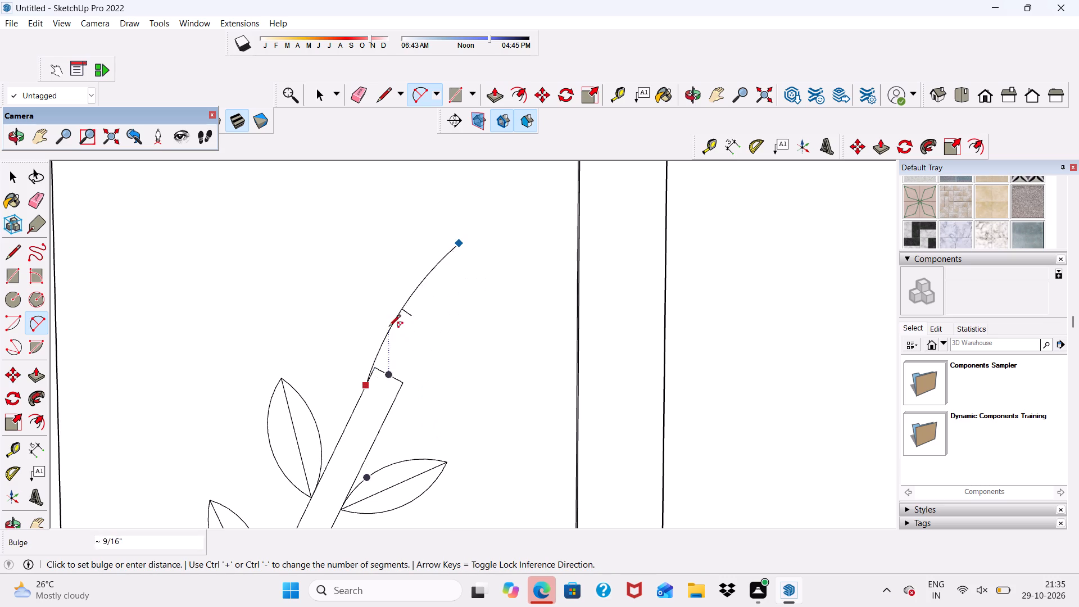
pyautogui.click(381, 291)
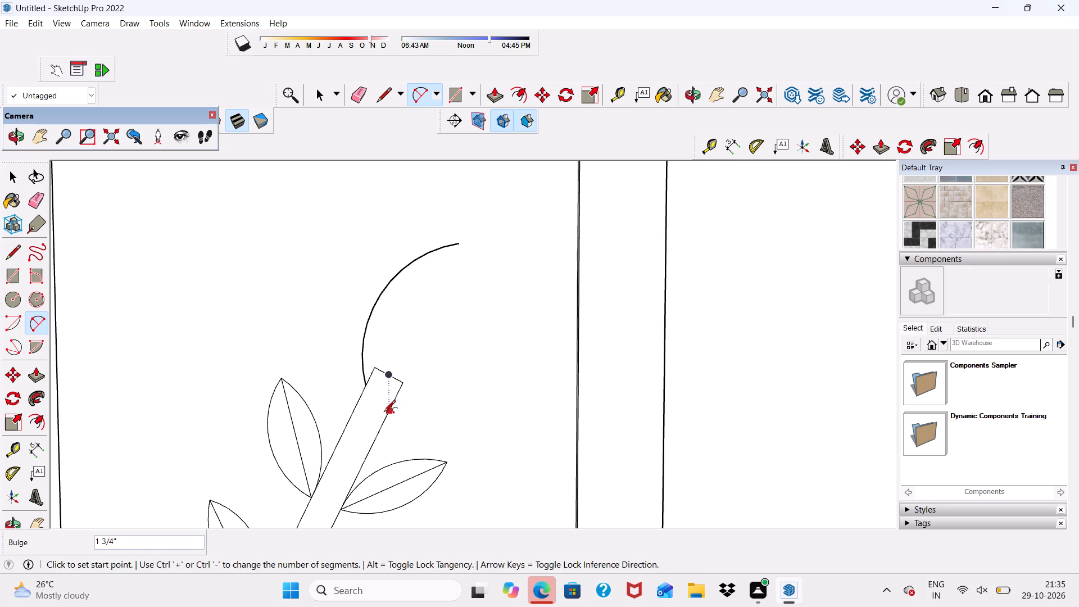
# Close the larger end leaf with an arc from the stem's window-side edge to the first arc's tip, bulging about 1 5/16" toward the window.
pyautogui.scroll(6, 385, 411)
pyautogui.click(393, 415)
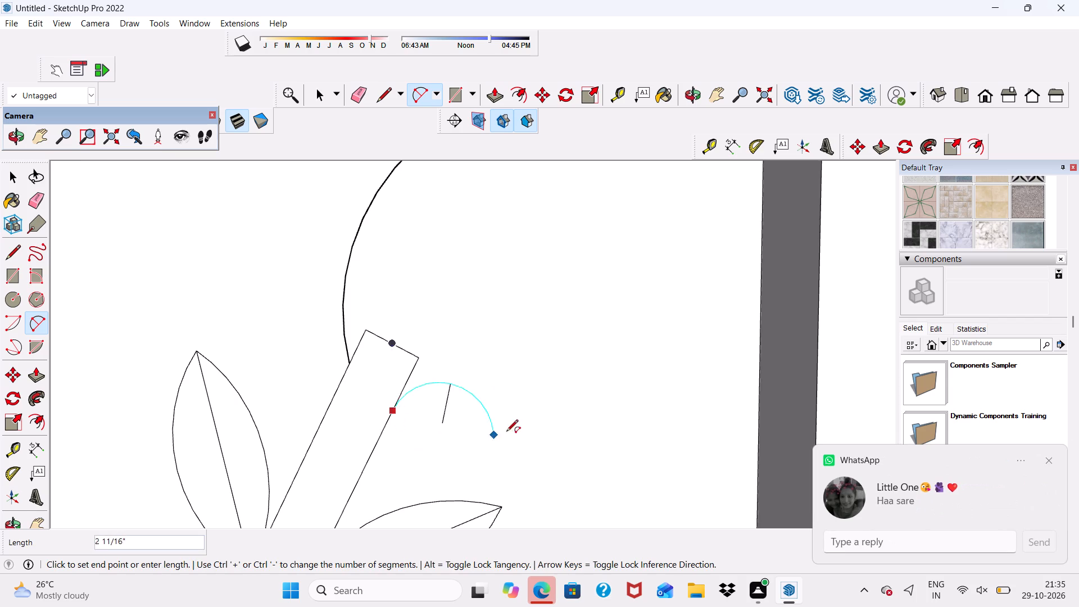
pyautogui.scroll(-6, 510, 425)
pyautogui.click(521, 227)
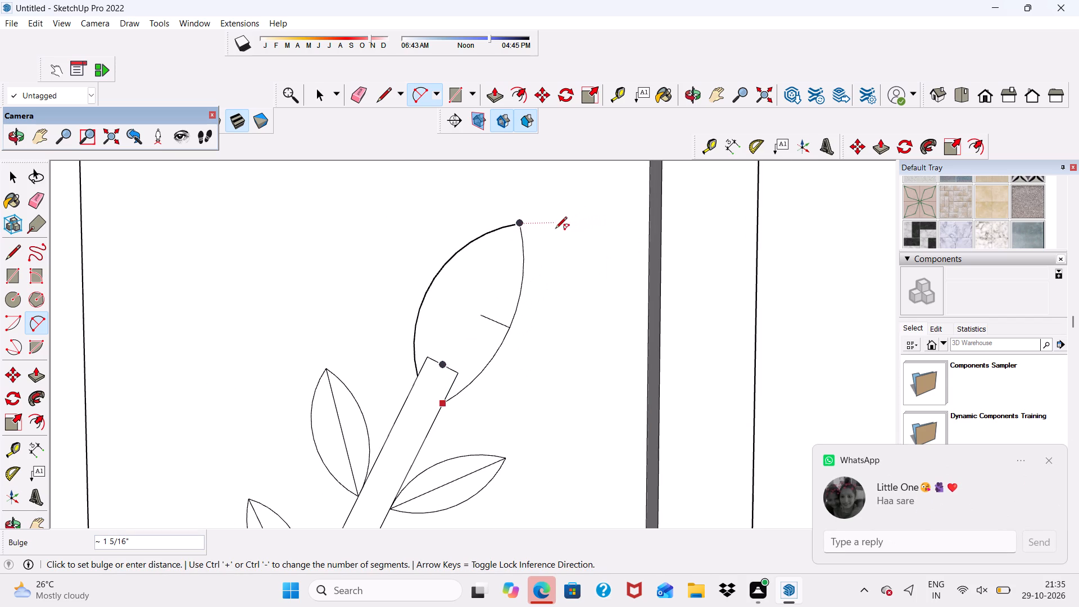
pyautogui.click(555, 229)
pyautogui.scroll(-6, 554, 229)
pyautogui.moveTo(484, 303); pyautogui.dragTo(665, 274, button='middle')
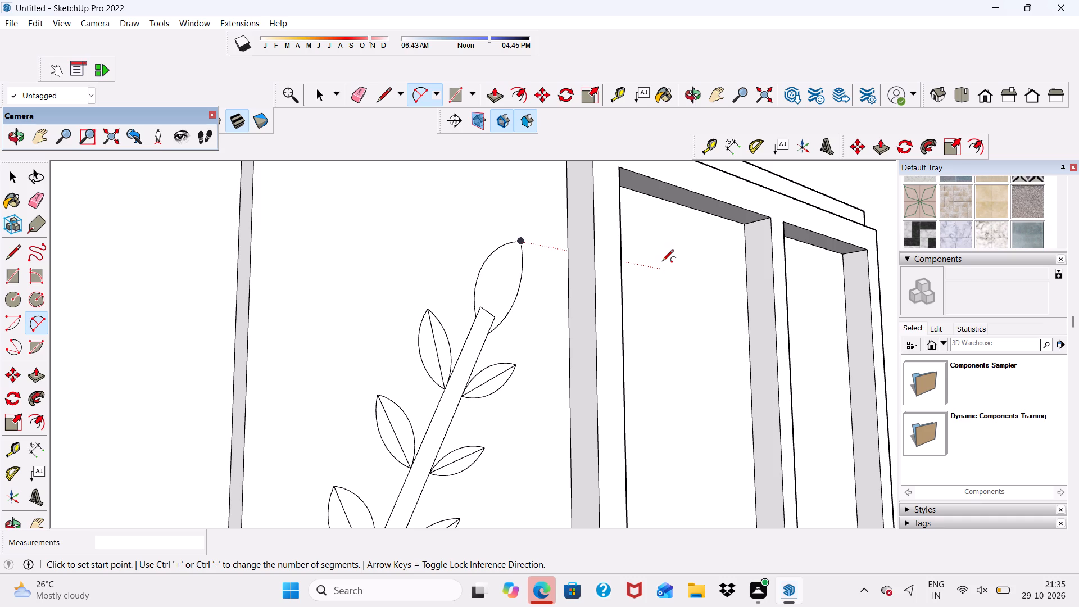
pyautogui.press('space')
# Draw a centre line about 6 3/4" long from the midpoint of the stem's top edge to the end leaf's tip.
pyautogui.scroll(-7, 663, 264)
pyautogui.scroll(-3, 505, 362)
pyautogui.moveTo(503, 369); pyautogui.dragTo(350, 413, button='middle')
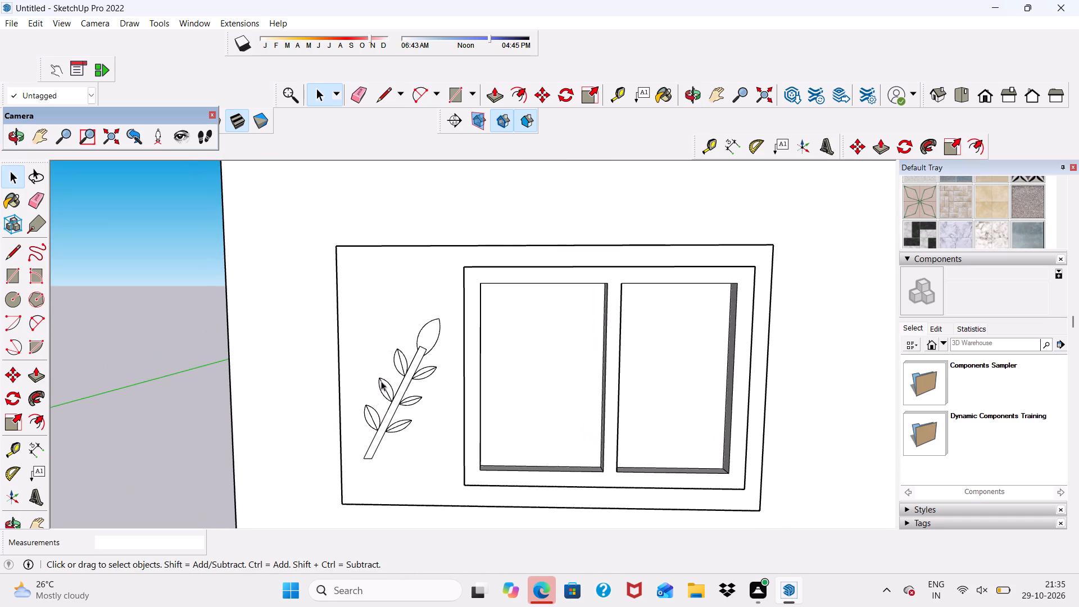
pyautogui.click(388, 92)
pyautogui.scroll(5, 437, 273)
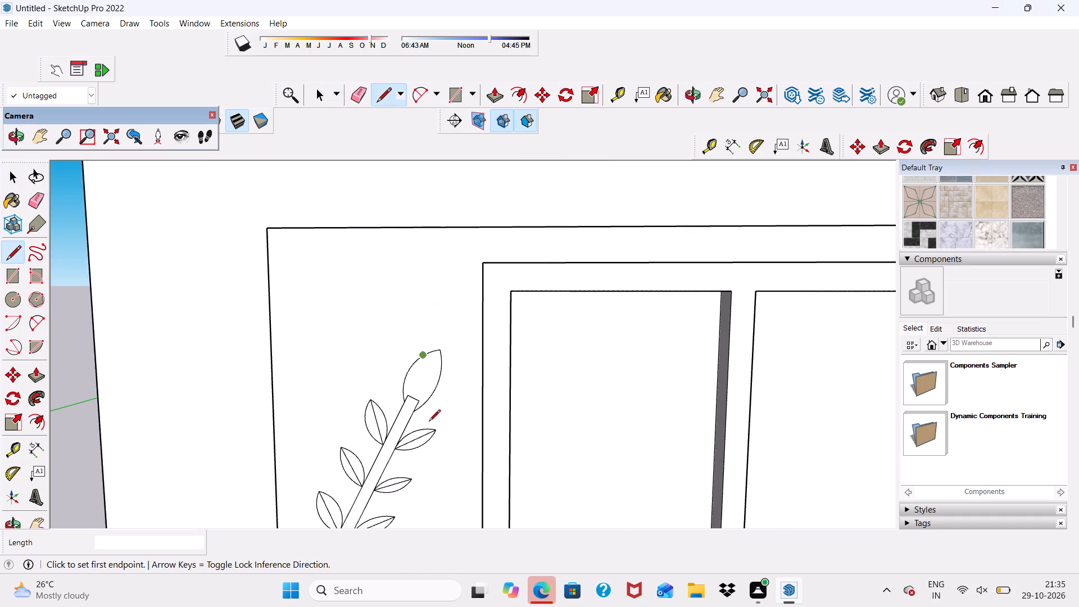
pyautogui.scroll(5, 427, 448)
pyautogui.scroll(4, 407, 365)
pyautogui.click(406, 366)
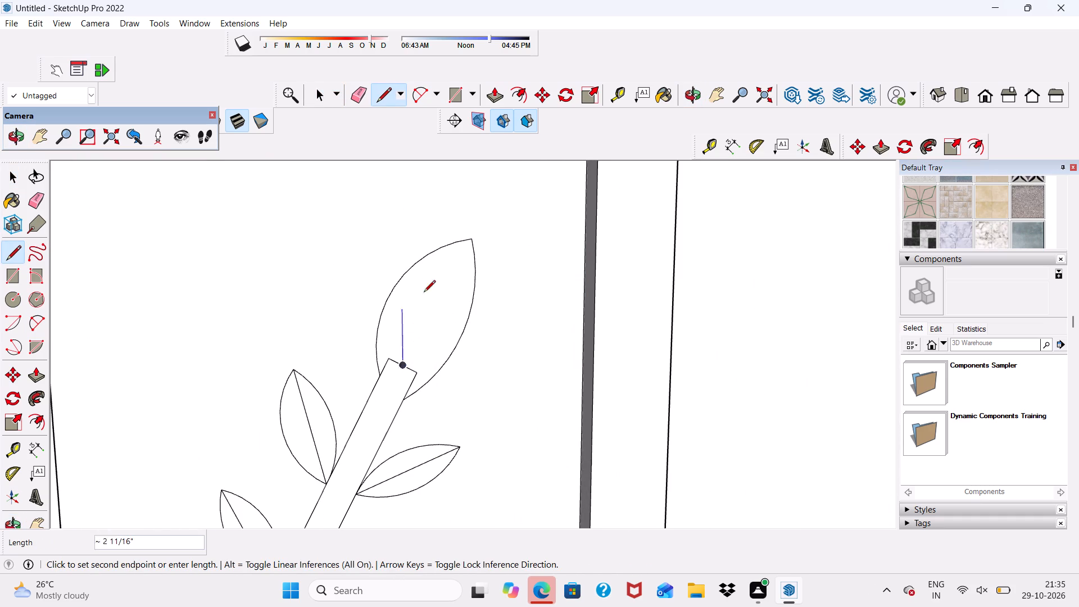
pyautogui.click(470, 241)
pyautogui.scroll(-6, 491, 221)
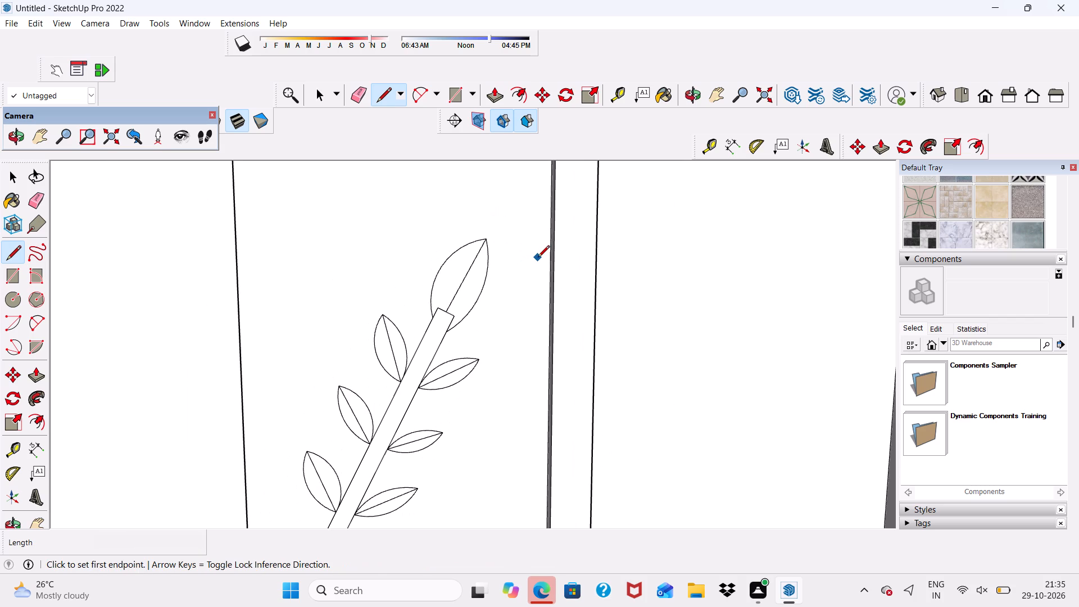
pyautogui.press('space')
# Examine the stem motif beside the window from several angles and select the panel face around the leaves.
pyautogui.scroll(1, 536, 257)
pyautogui.scroll(-12, 536, 257)
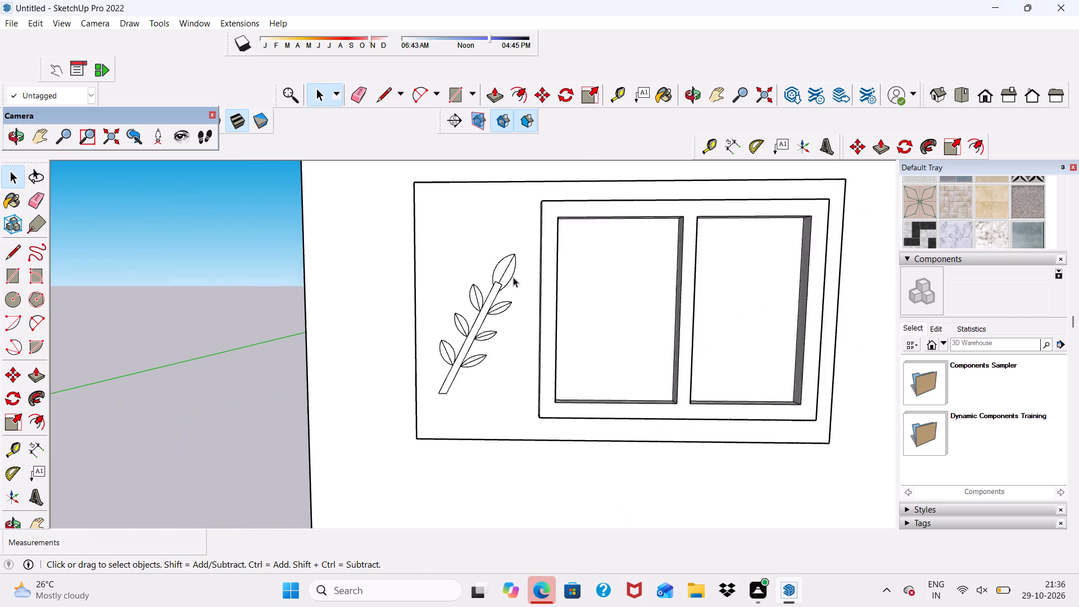
pyautogui.scroll(-1, 513, 277)
pyautogui.moveTo(504, 280); pyautogui.dragTo(410, 360, button='middle')
pyautogui.scroll(7, 464, 306)
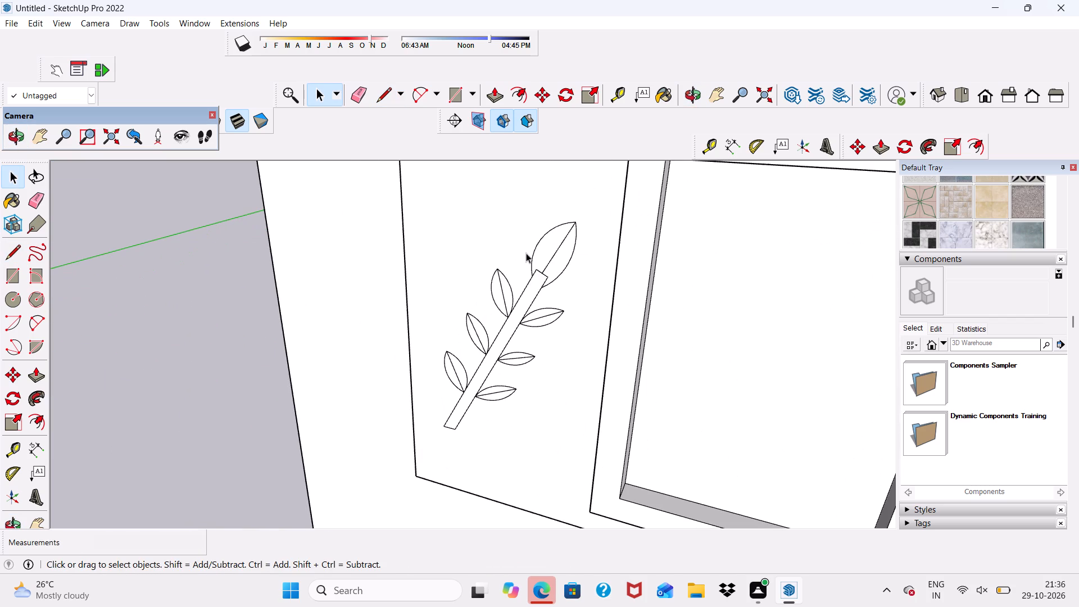
pyautogui.scroll(-4, 369, 263)
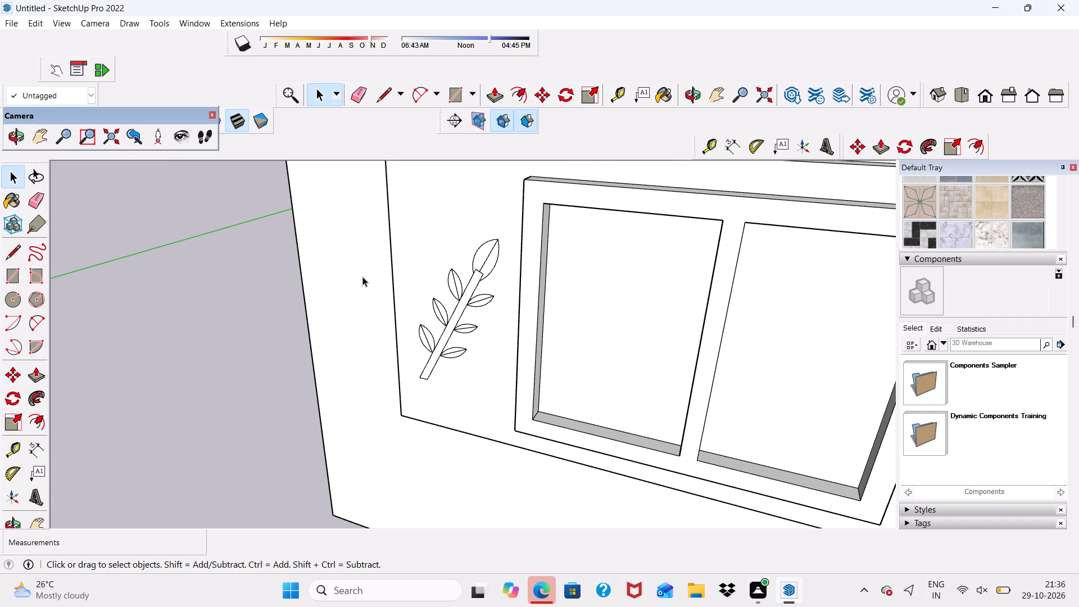
pyautogui.scroll(-9, 363, 270)
pyautogui.moveTo(305, 300); pyautogui.dragTo(422, 215, button='middle')
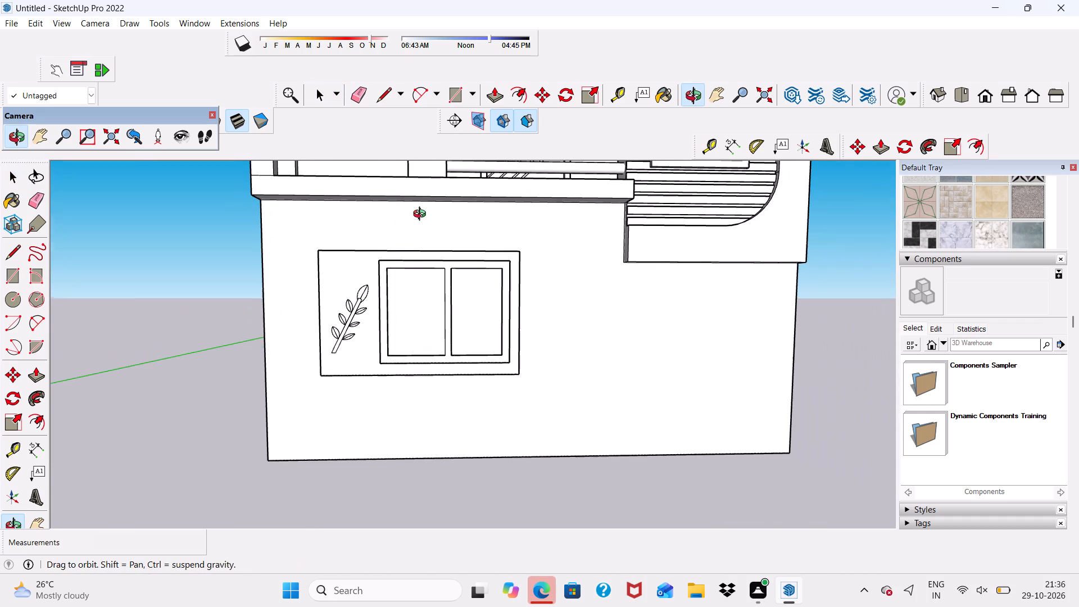
pyautogui.moveTo(422, 215); pyautogui.dragTo(423, 215, button='middle')
pyautogui.scroll(6, 256, 364)
pyautogui.scroll(-6, 282, 305)
pyautogui.scroll(2, 366, 250)
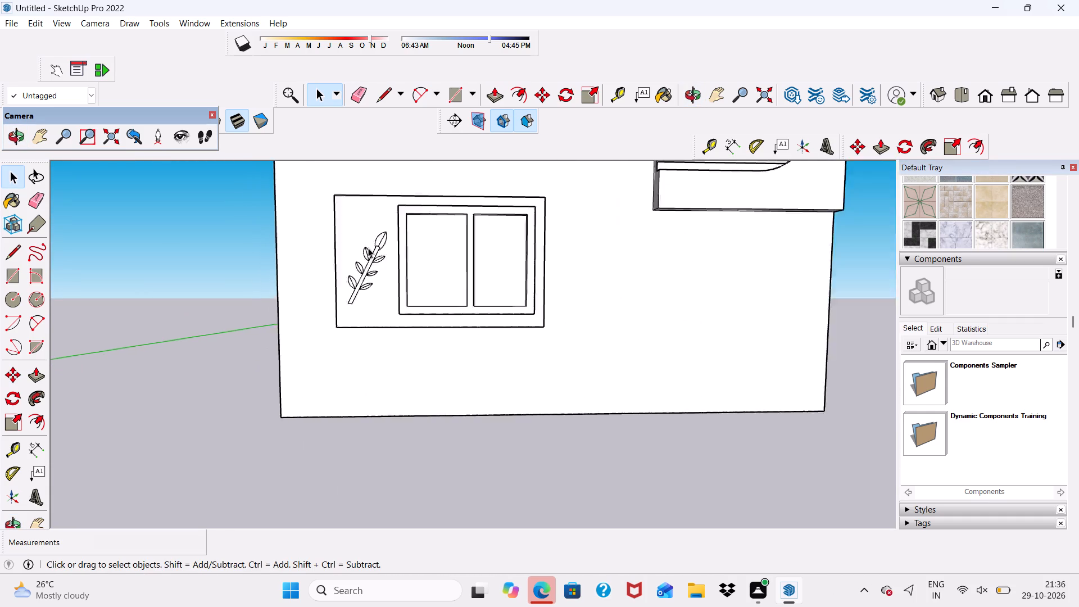
pyautogui.scroll(17, 368, 248)
pyautogui.click(375, 277)
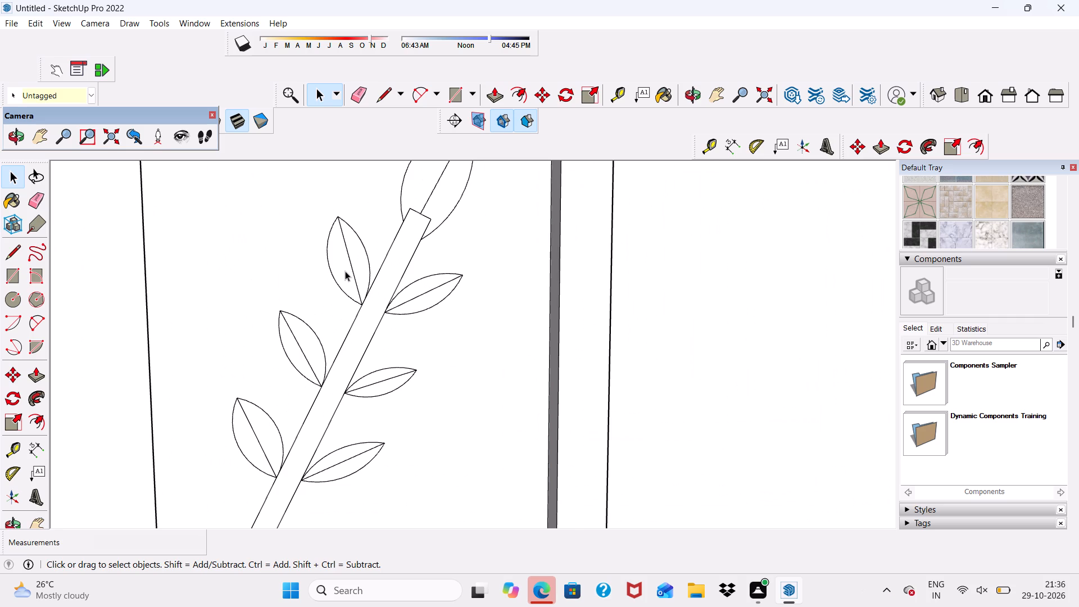
pyautogui.click(345, 271)
pyautogui.scroll(-6, 322, 268)
pyautogui.scroll(-7, 93, 291)
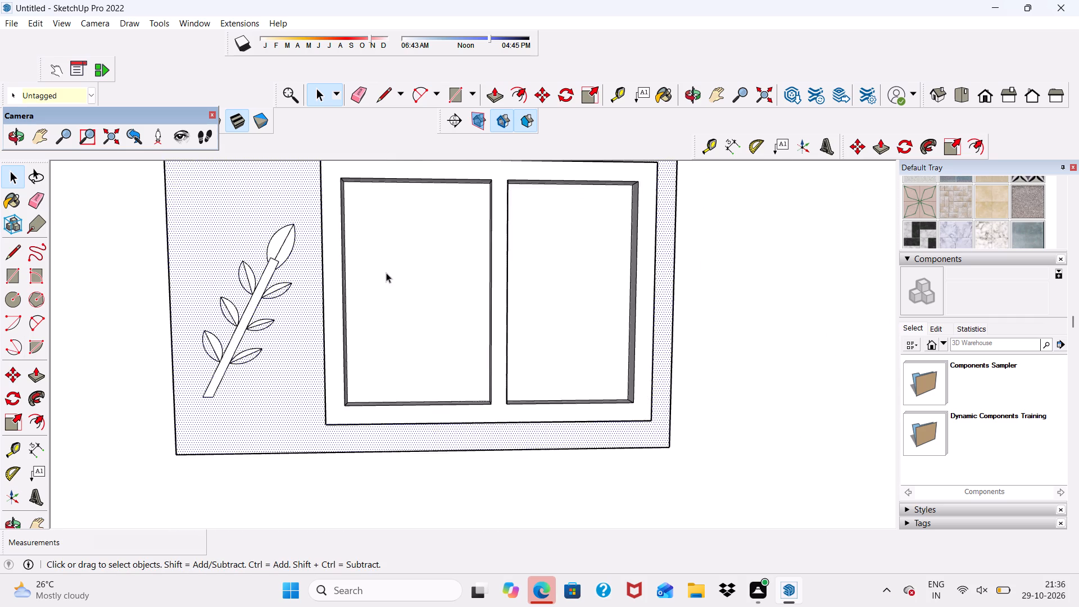
pyautogui.scroll(-13, 386, 273)
pyautogui.scroll(5, 255, 338)
pyautogui.click(253, 326)
# Retrace the outer edge of the topmost side leaf away from the window with a stem-to-tip arc bulging 1 3/8".
pyautogui.scroll(4, 649, 207)
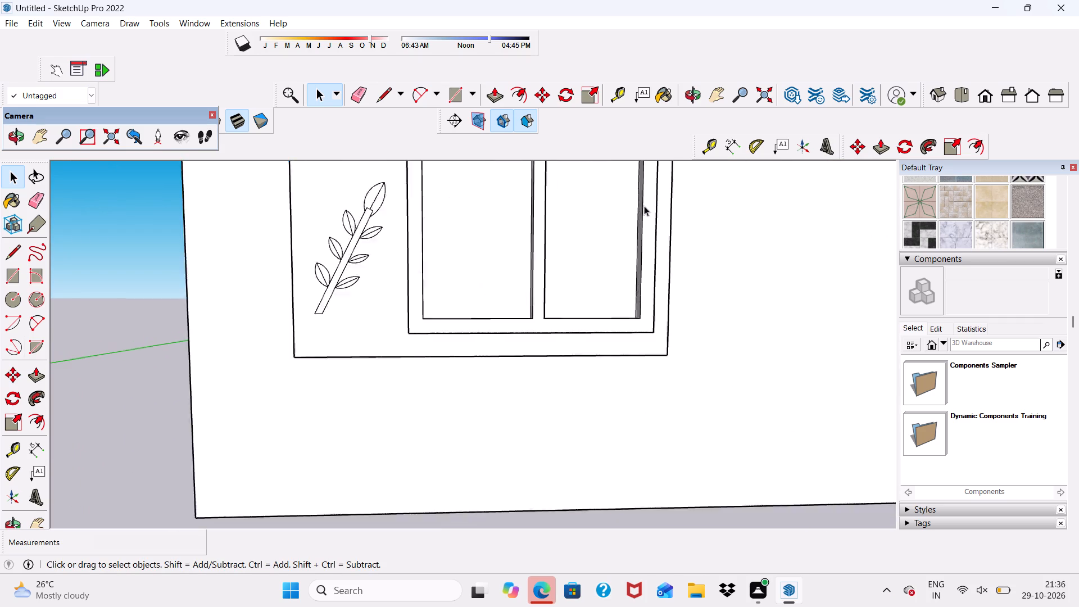
pyautogui.scroll(2, 644, 206)
pyautogui.scroll(12, 364, 242)
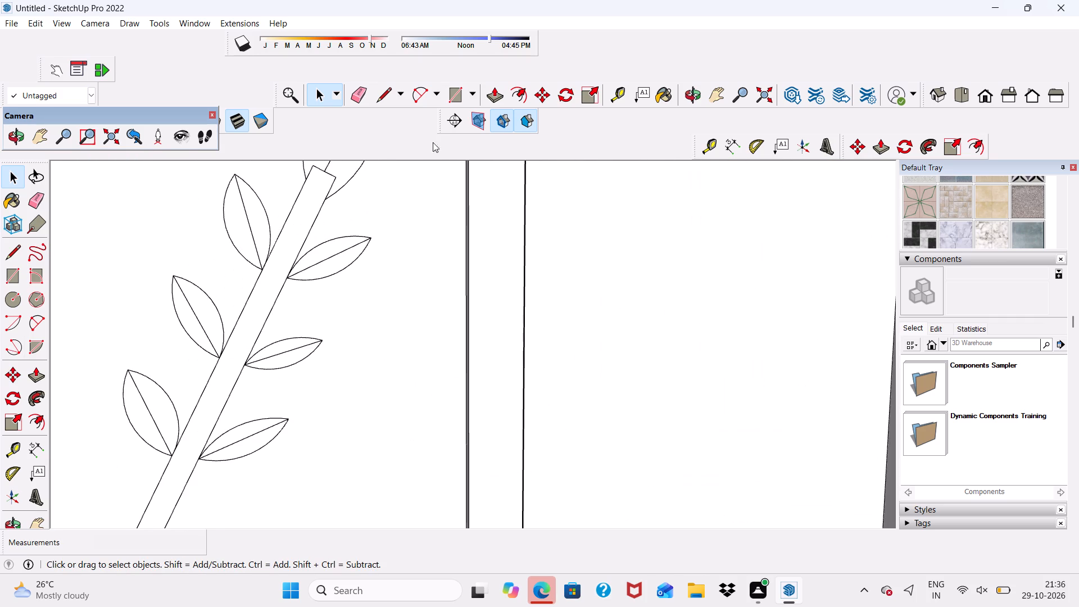
pyautogui.click(421, 97)
pyautogui.scroll(10, 234, 292)
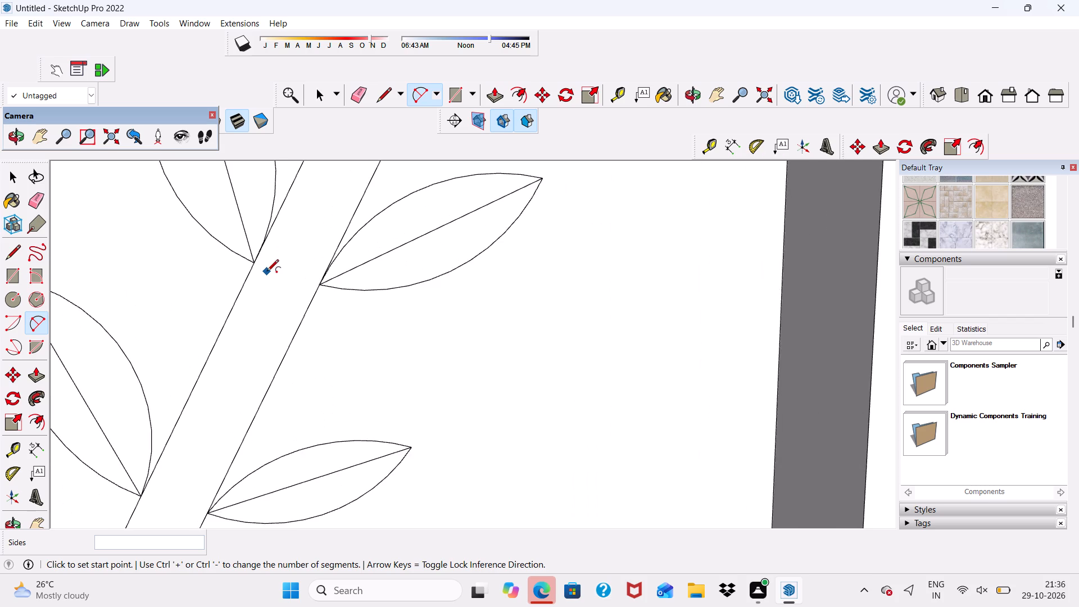
pyautogui.scroll(2, 259, 272)
pyautogui.click(253, 264)
pyautogui.scroll(-6, 253, 264)
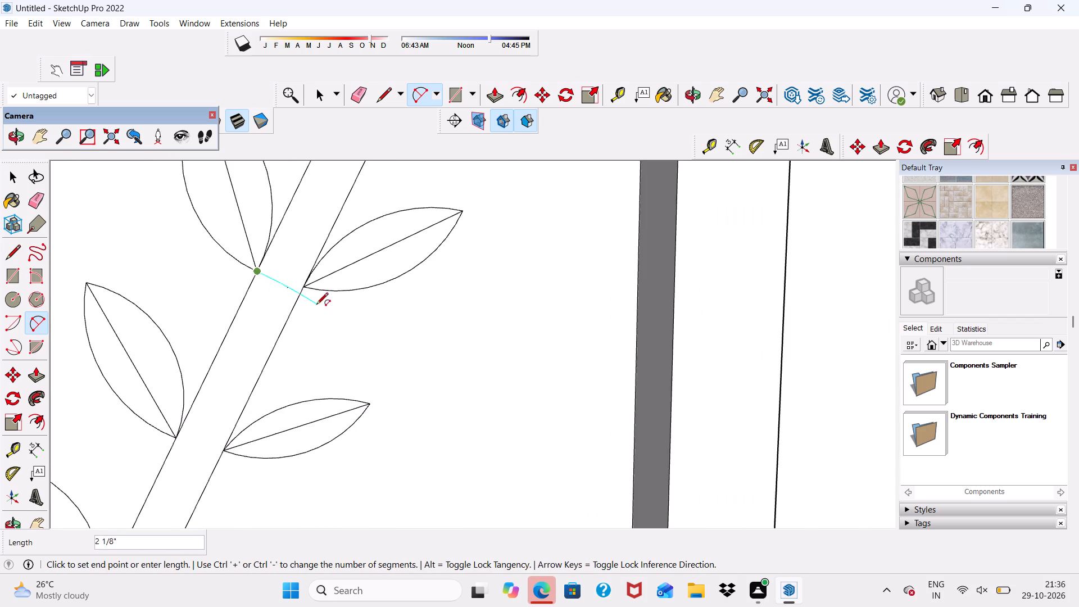
pyautogui.scroll(-7, 316, 305)
pyautogui.scroll(7, 243, 243)
pyautogui.scroll(3, 267, 179)
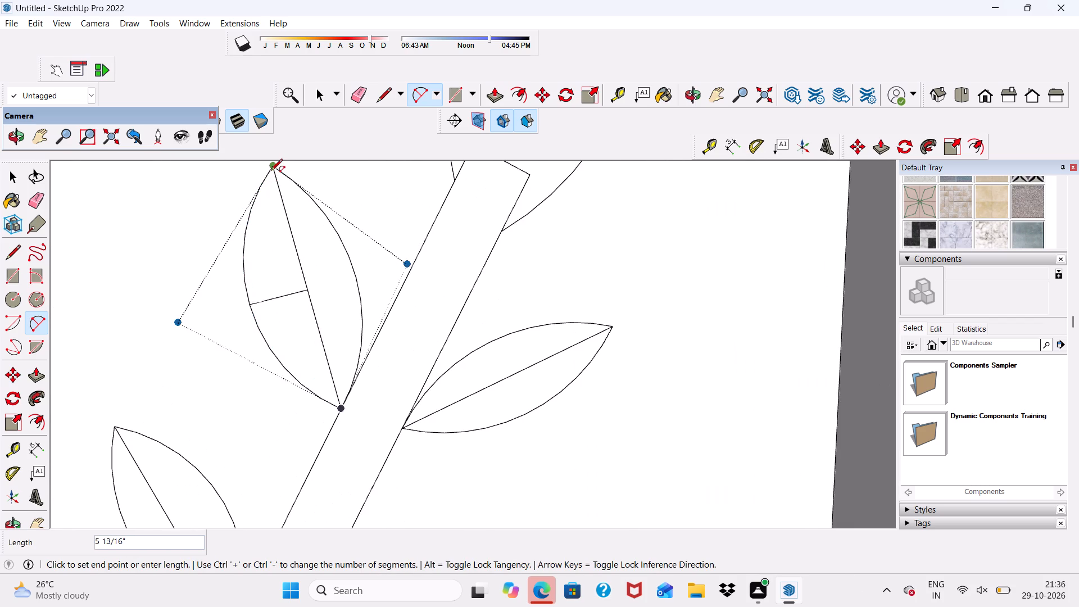
pyautogui.scroll(3, 271, 171)
pyautogui.click(271, 171)
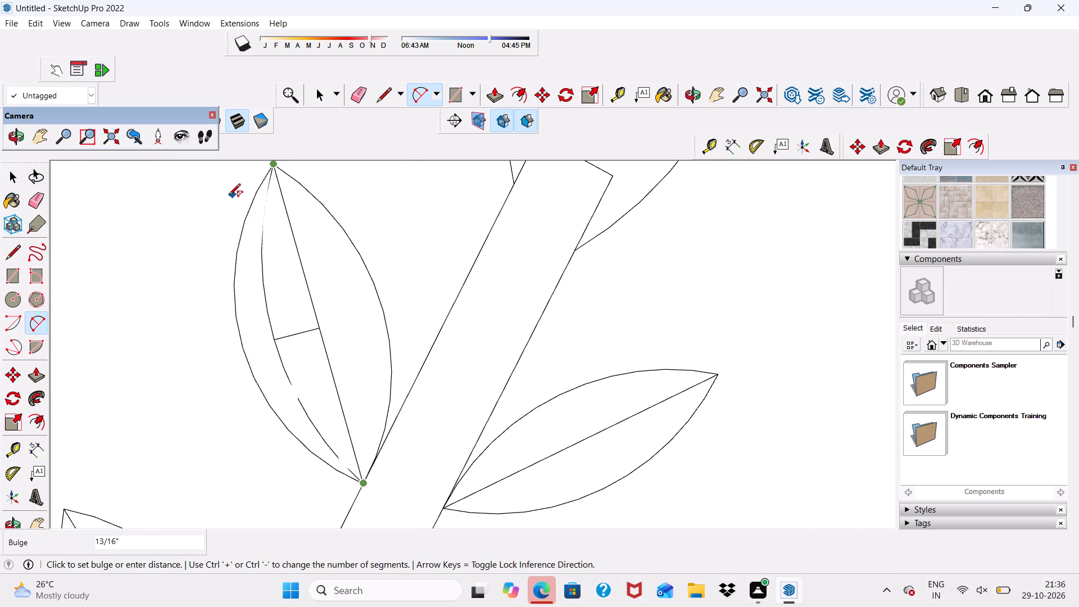
pyautogui.click(202, 210)
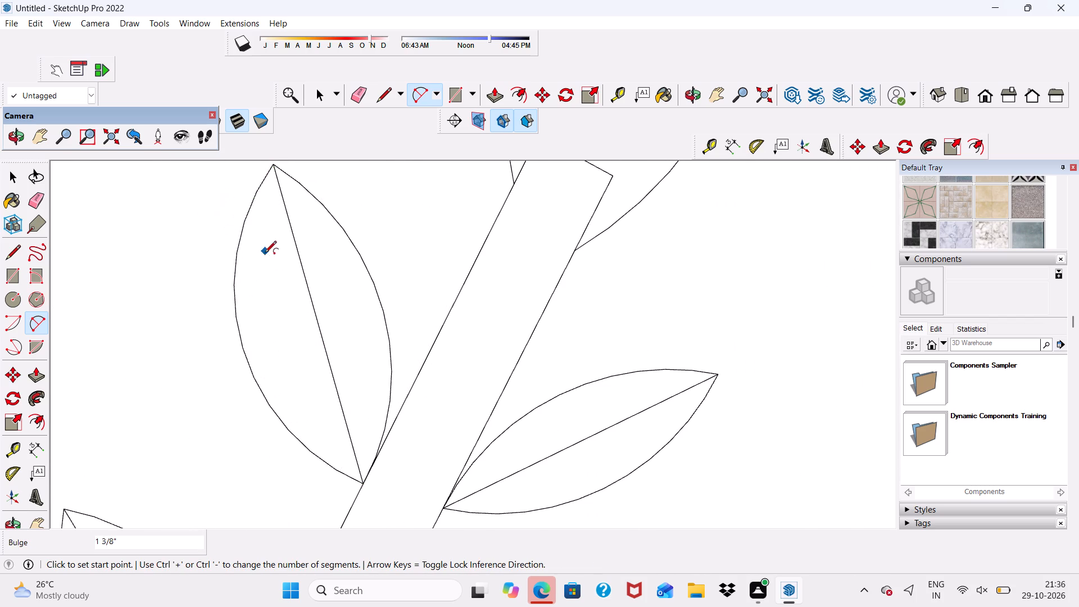
# Check the faces of that leaf's two halves by selecting them, and examine the motif and lower front wall.
pyautogui.press('space')
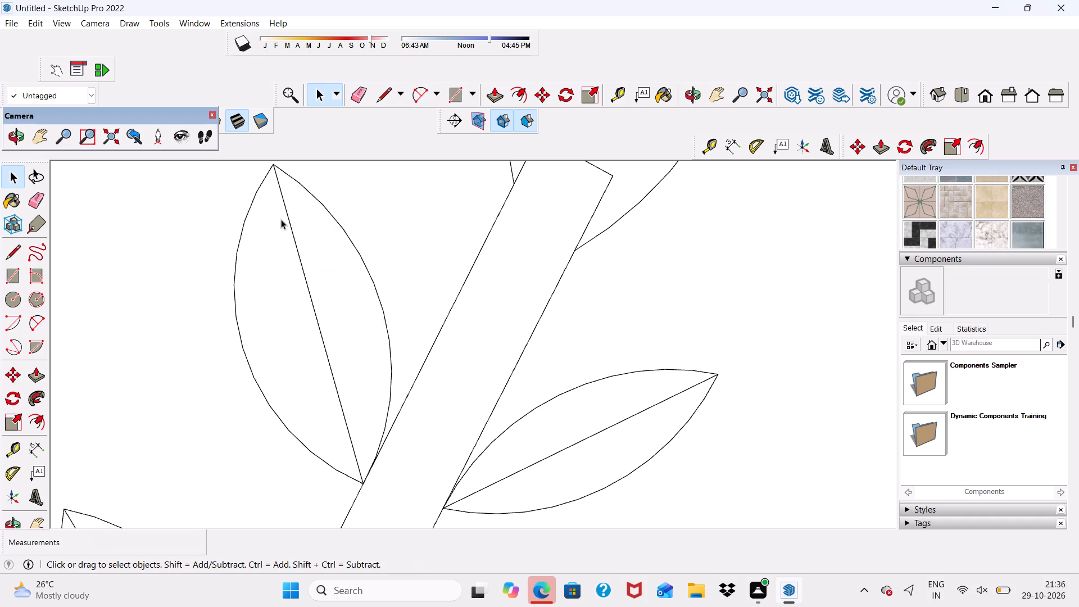
pyautogui.click(265, 275)
pyautogui.click(292, 271)
pyautogui.click(315, 267)
pyautogui.scroll(-11, 315, 267)
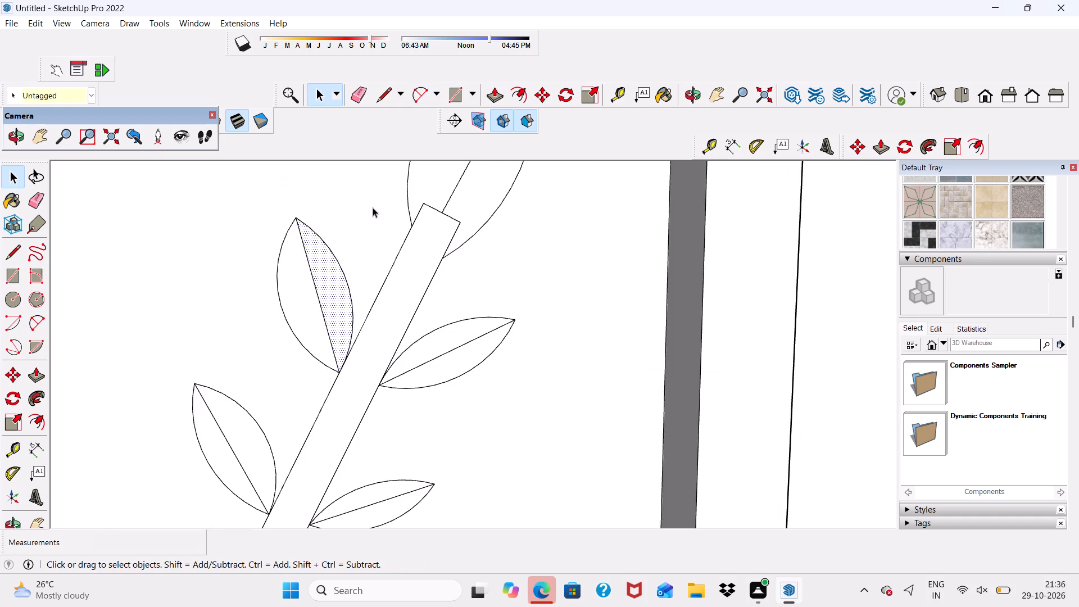
pyautogui.scroll(-12, 373, 207)
pyautogui.scroll(1, 329, 336)
pyautogui.moveTo(329, 332); pyautogui.dragTo(365, 445, button='middle')
pyautogui.scroll(-5, 306, 375)
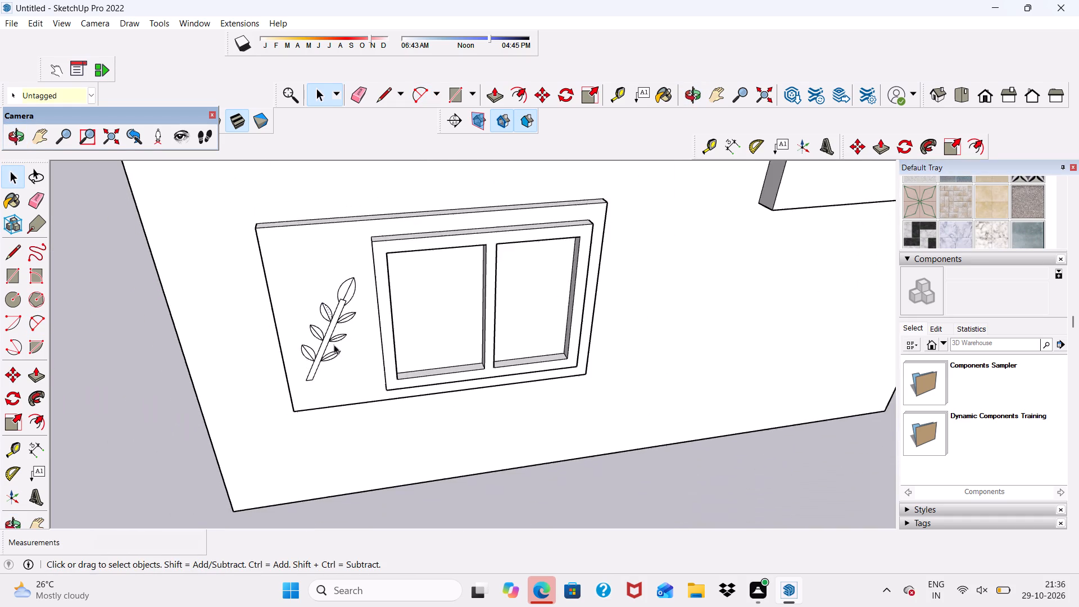
pyautogui.scroll(-8, 334, 345)
pyautogui.click(473, 515)
pyautogui.scroll(-1, 473, 514)
pyautogui.moveTo(473, 513); pyautogui.dragTo(474, 350, button='middle')
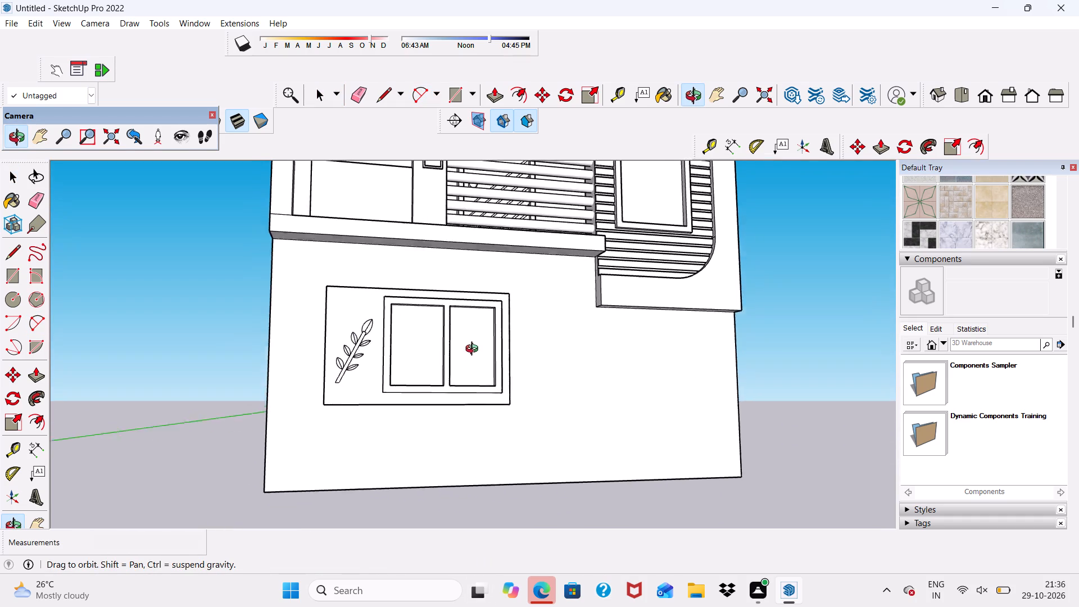
pyautogui.moveTo(474, 350); pyautogui.dragTo(386, 357, button='middle')
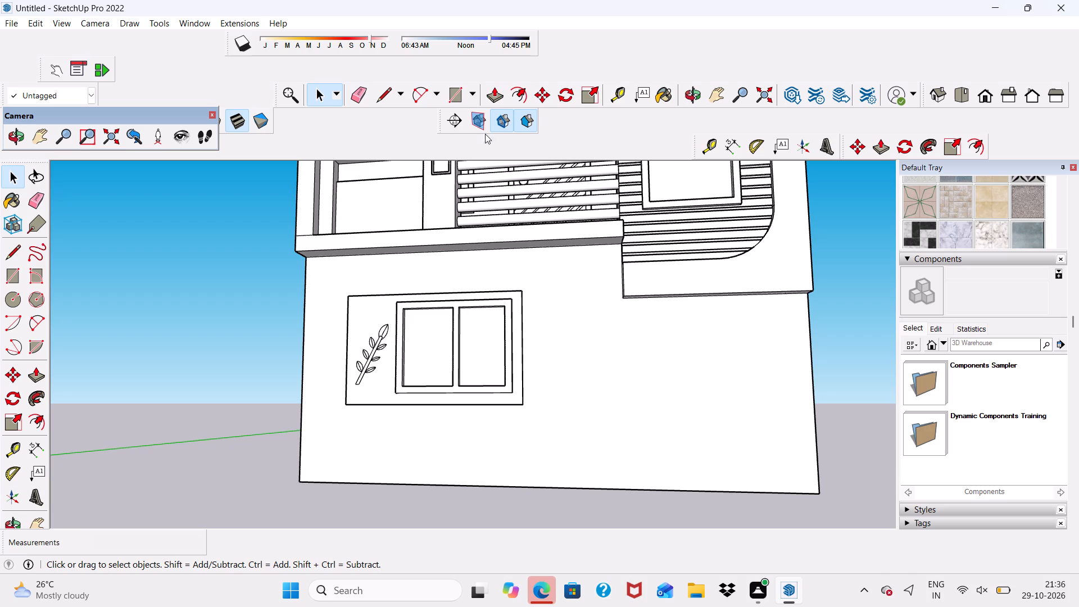
# Draw a narrow rectangle about 7' 2 9/16" tall along the front wall's side edge, from under the projecting box to the wall's base.
pyautogui.click(465, 92)
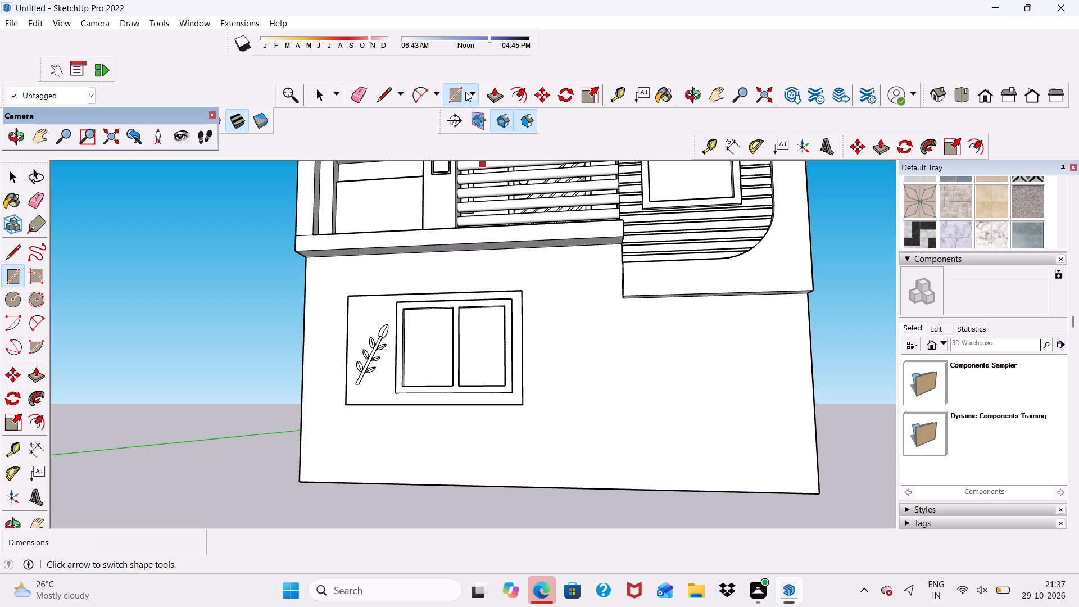
pyautogui.scroll(-5, 461, 95)
pyautogui.moveTo(613, 319); pyautogui.dragTo(677, 275, button='middle')
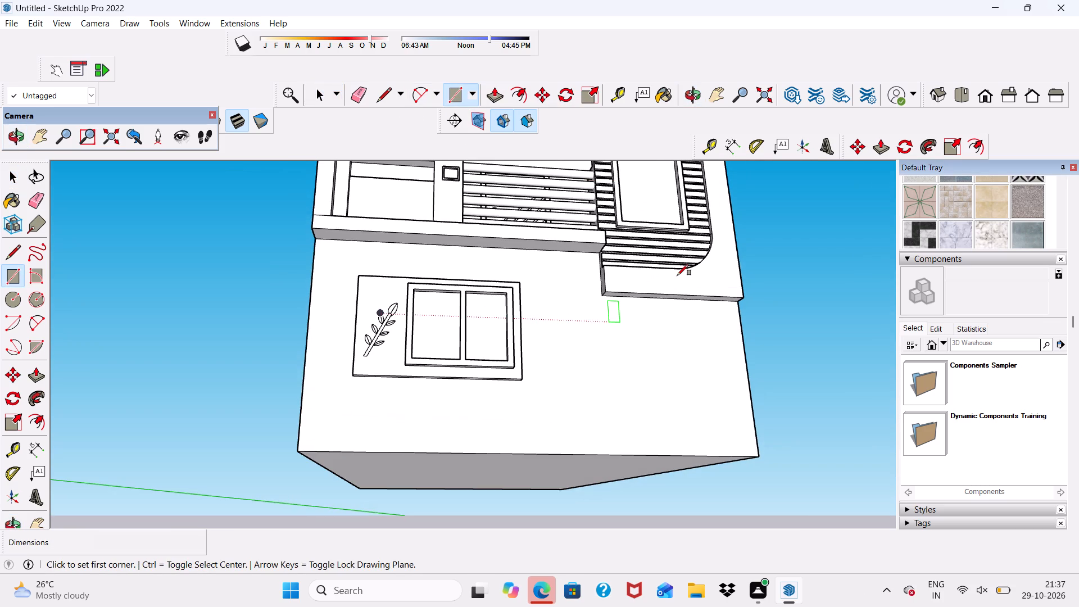
pyautogui.scroll(5, 676, 271)
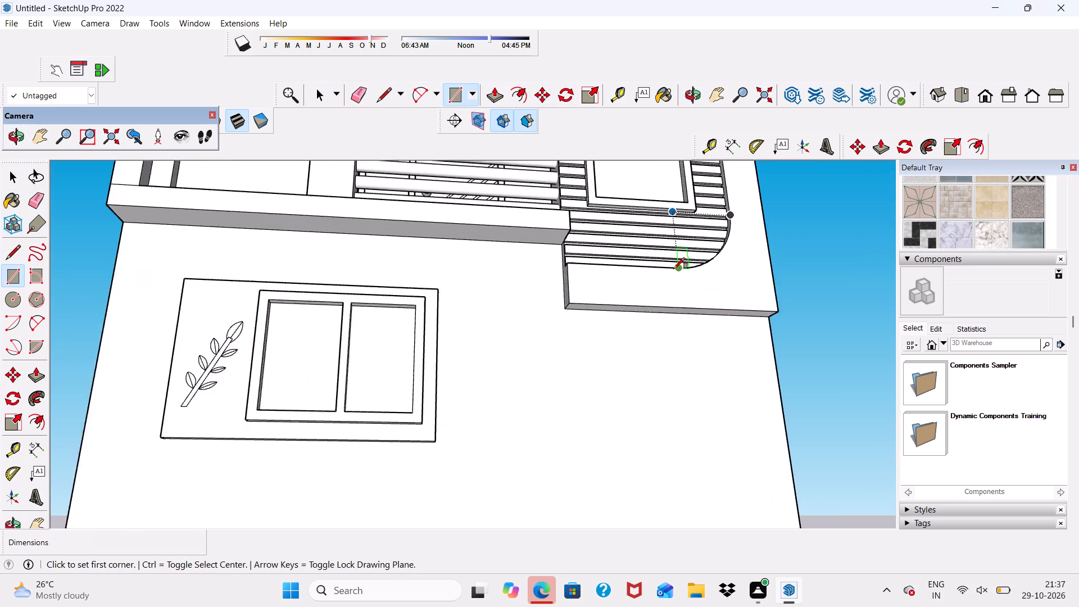
pyautogui.scroll(1, 674, 269)
pyautogui.scroll(-7, 636, 264)
pyautogui.moveTo(560, 309); pyautogui.dragTo(579, 366, button='middle')
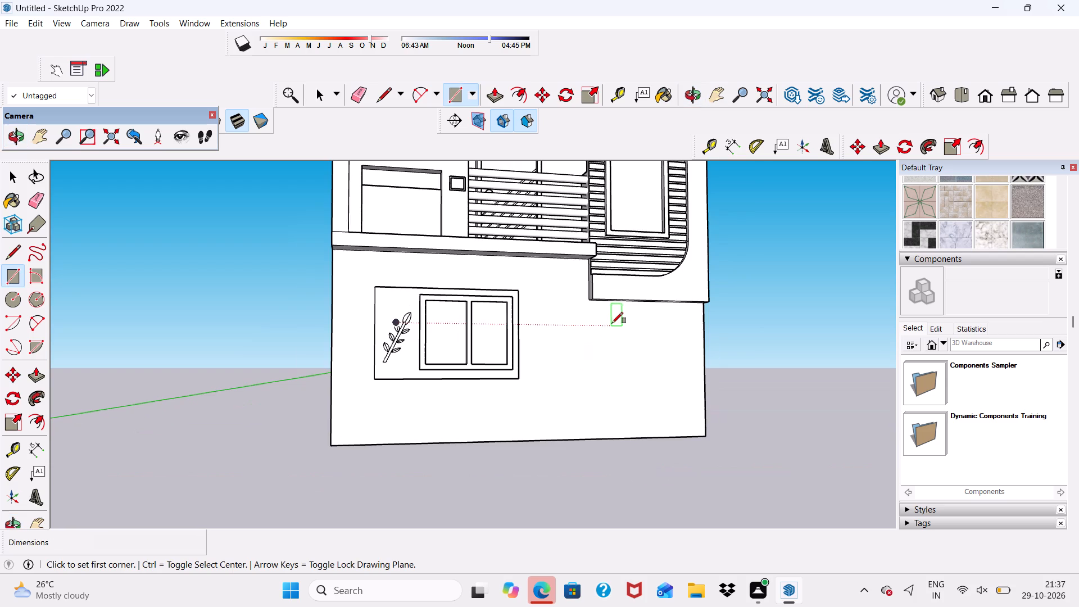
pyautogui.scroll(7, 614, 321)
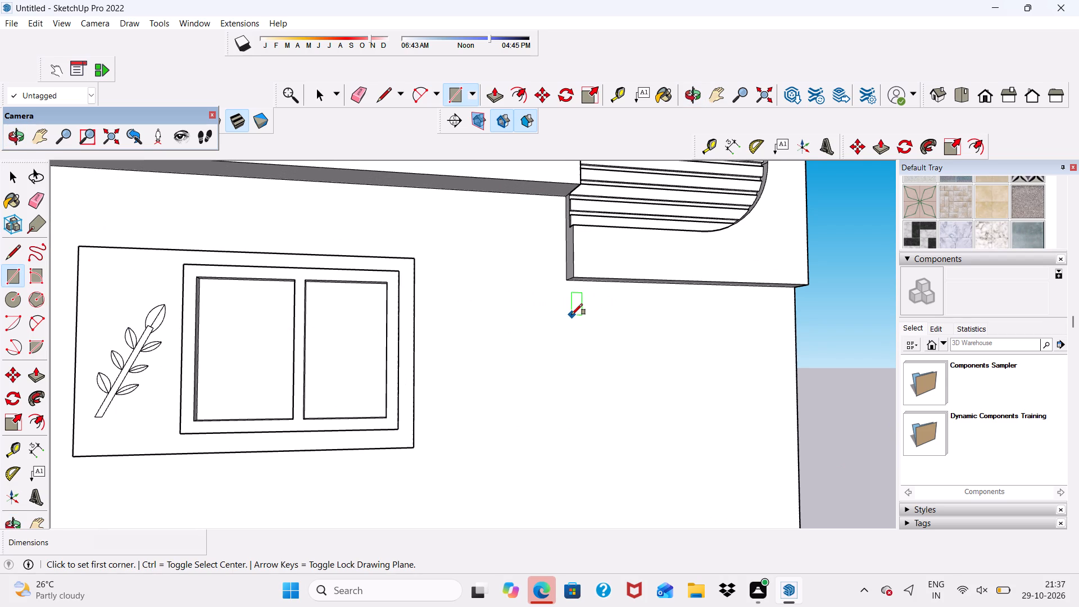
pyautogui.scroll(-5, 502, 255)
pyautogui.moveTo(490, 284); pyautogui.dragTo(511, 327, button='middle')
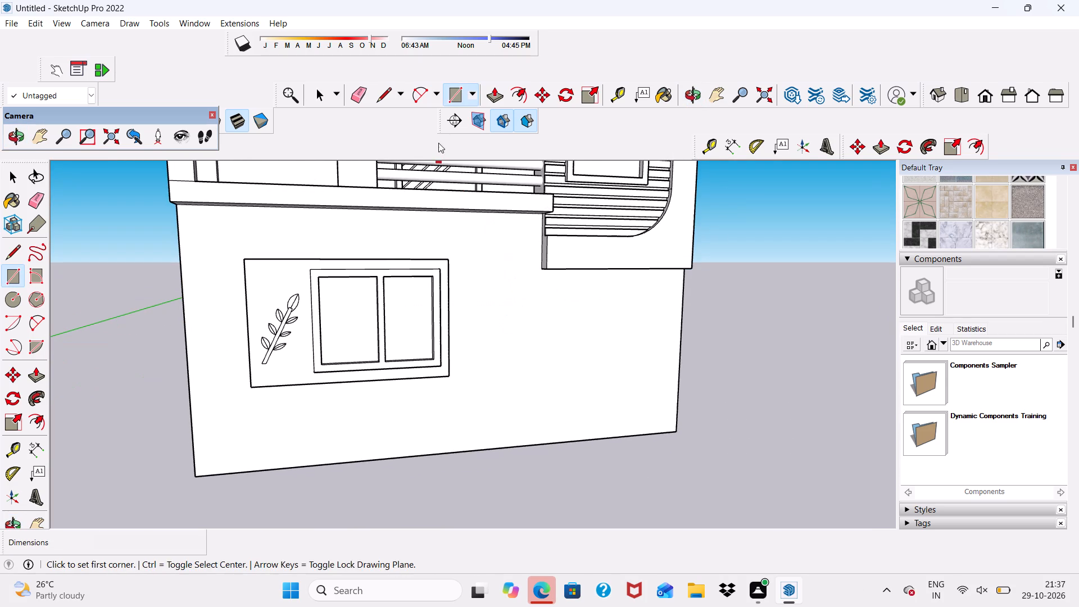
pyautogui.scroll(-1, 712, 328)
pyautogui.moveTo(712, 328); pyautogui.dragTo(647, 244, button='middle')
pyautogui.scroll(1, 714, 295)
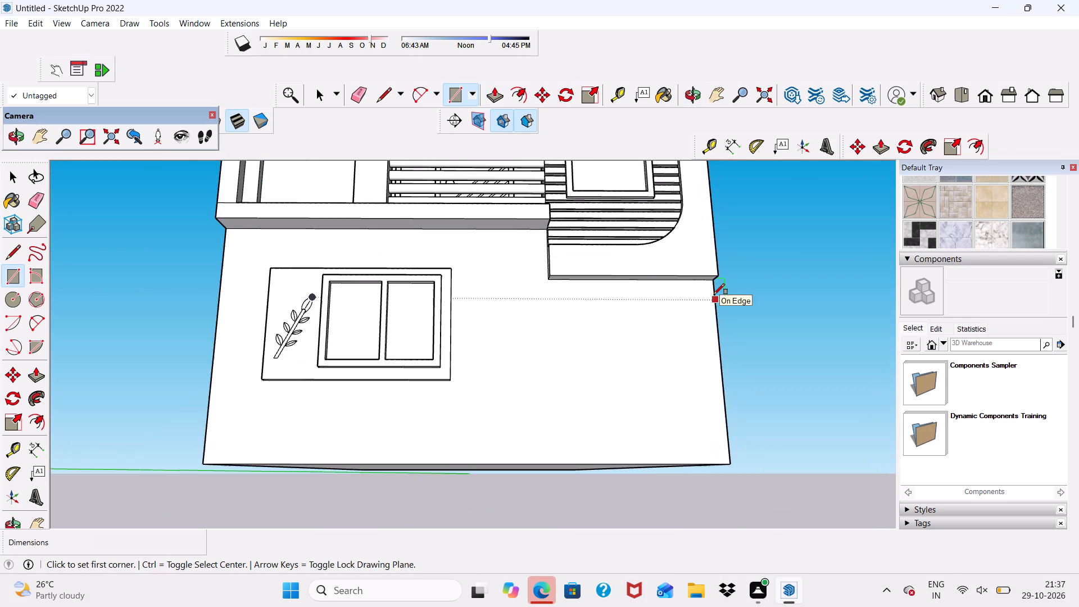
pyautogui.scroll(8, 714, 295)
pyautogui.click(709, 267)
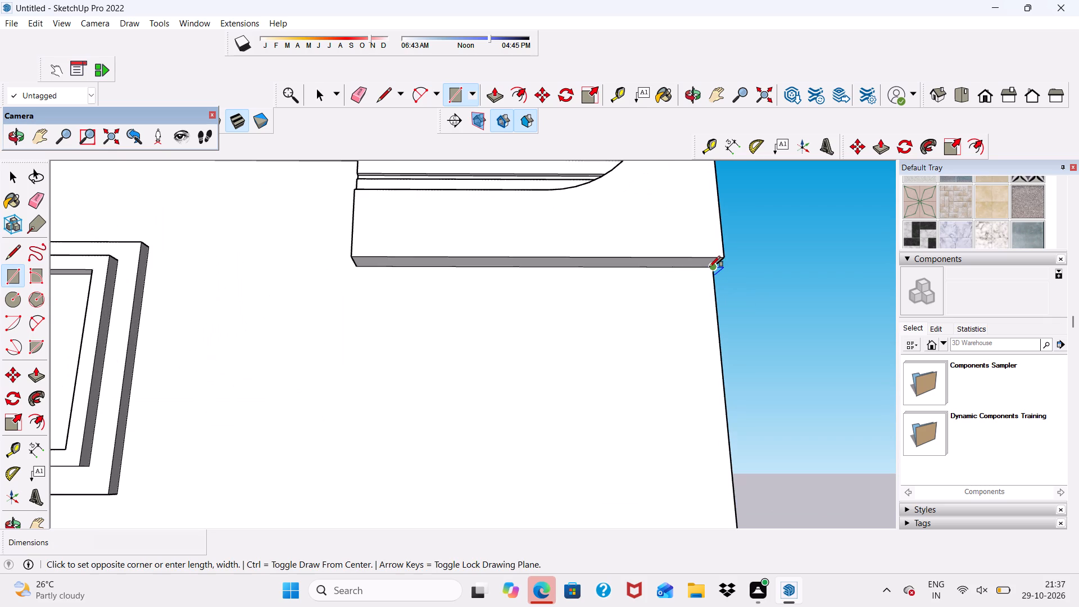
pyautogui.scroll(-12, 673, 297)
pyautogui.scroll(6, 680, 403)
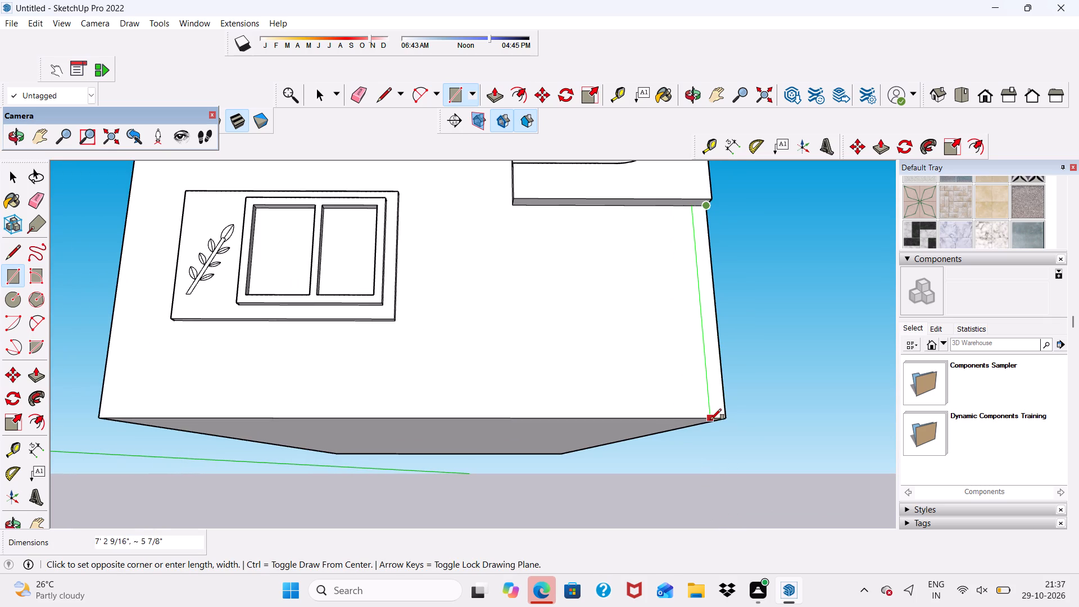
pyautogui.click(700, 420)
pyautogui.scroll(-5, 646, 359)
pyautogui.moveTo(643, 360); pyautogui.dragTo(650, 442, button='middle')
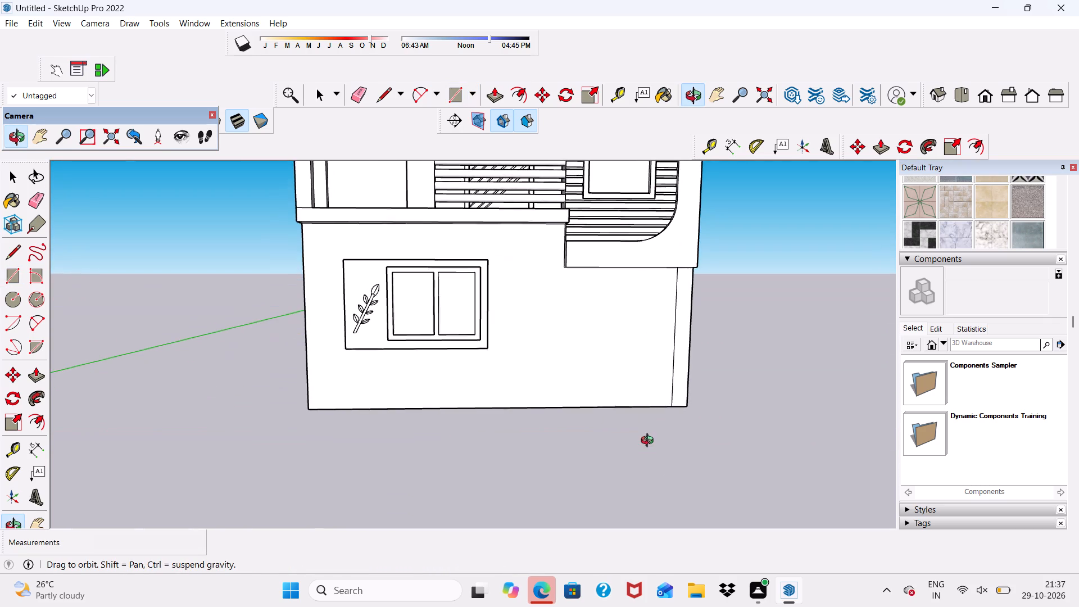
pyautogui.moveTo(650, 442); pyautogui.dragTo(649, 442, button='middle')
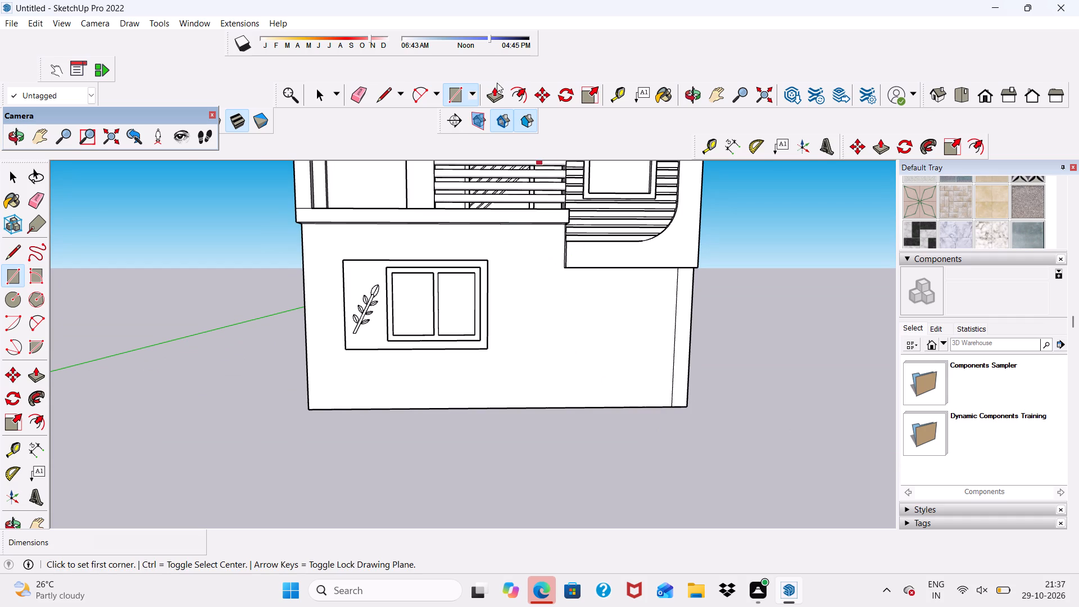
# Push/Pull the narrow strip beneath the projecting box 6" outward from the front wall.
pyautogui.moveTo(497, 83); pyautogui.dragTo(518, 119)
pyautogui.scroll(4, 691, 344)
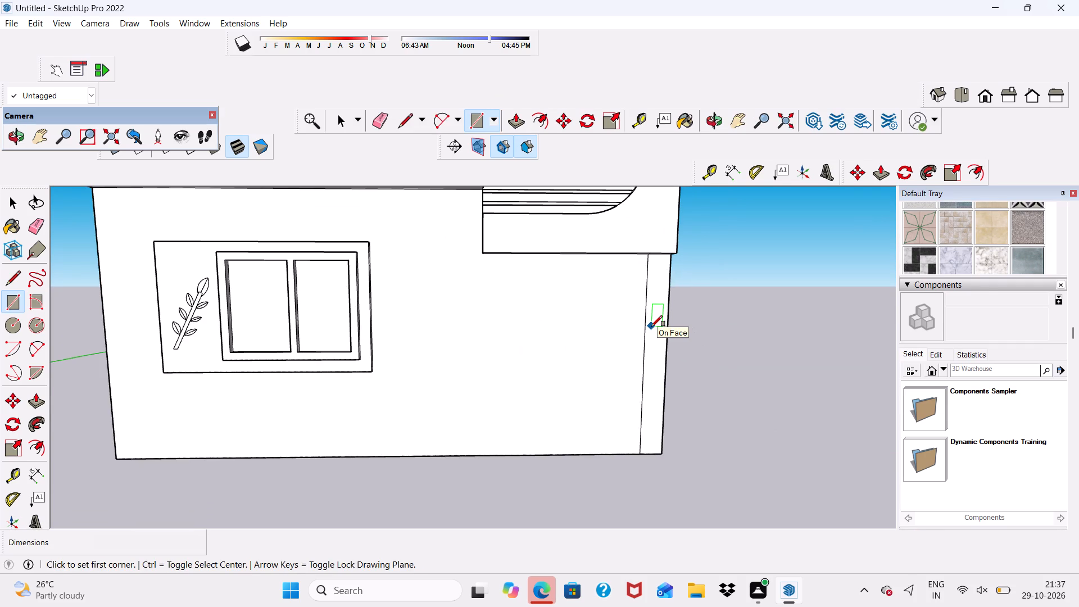
pyautogui.press('space')
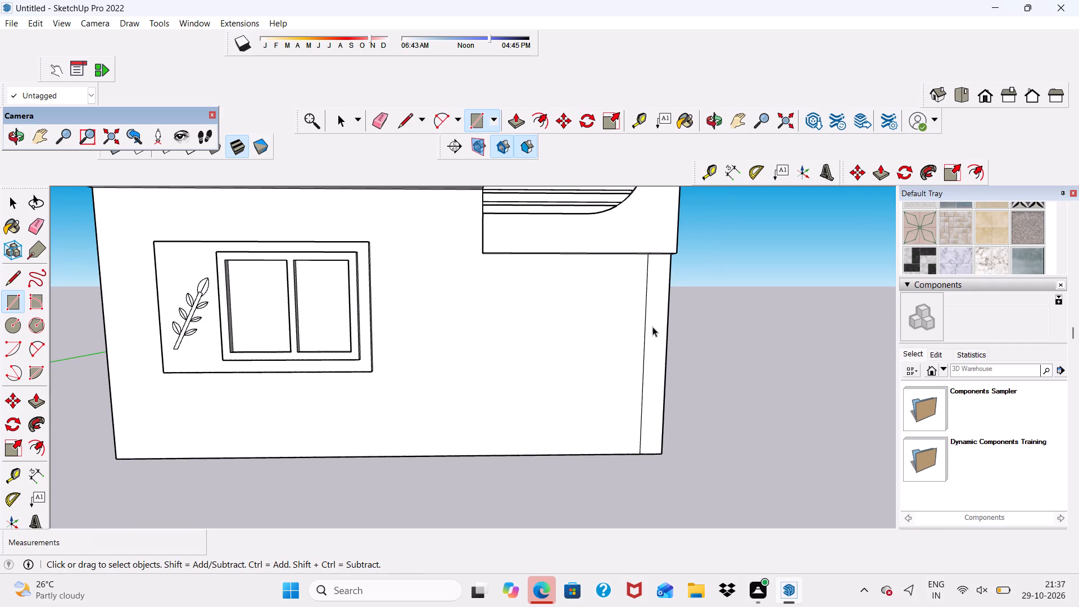
pyautogui.click(716, 314)
pyautogui.click(648, 319)
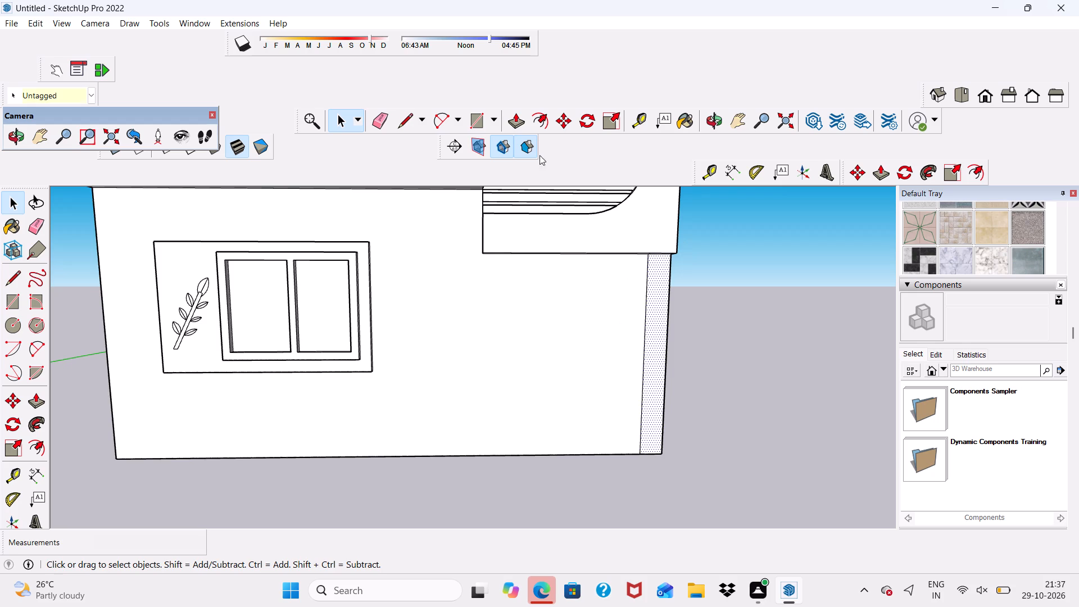
pyautogui.click(513, 119)
pyautogui.click(656, 305)
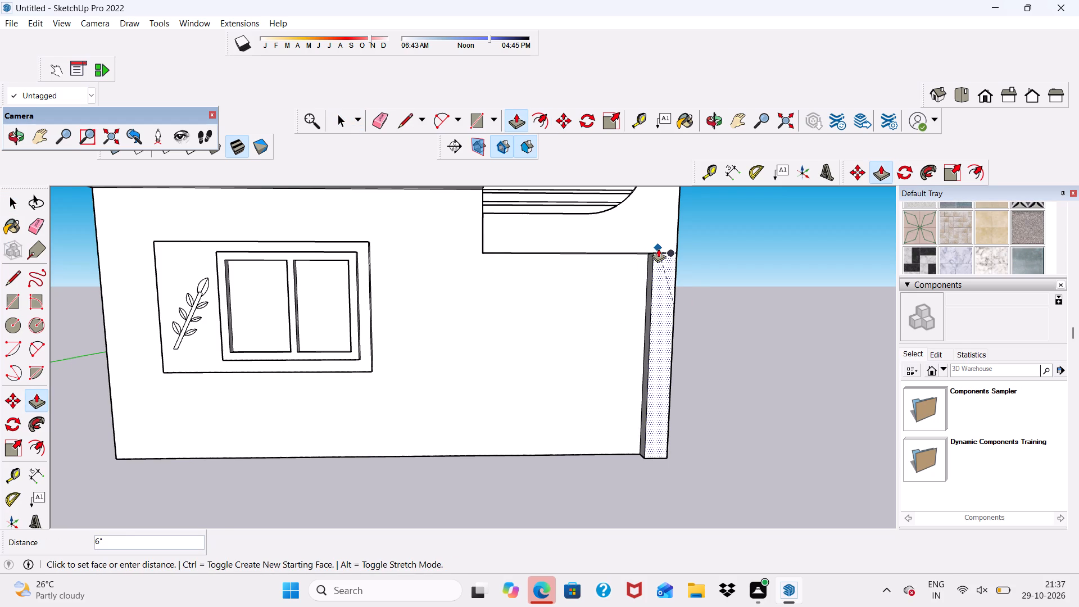
pyautogui.click(658, 248)
pyautogui.scroll(-5, 658, 250)
pyautogui.moveTo(666, 296); pyautogui.dragTo(561, 303, button='middle')
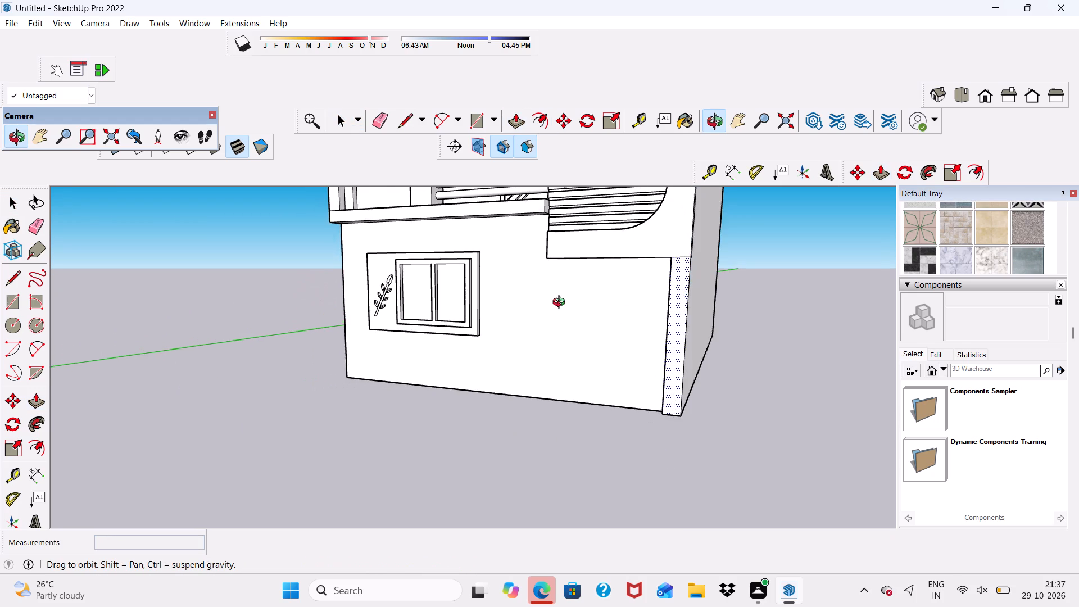
pyautogui.moveTo(561, 303); pyautogui.dragTo(709, 335, button='middle')
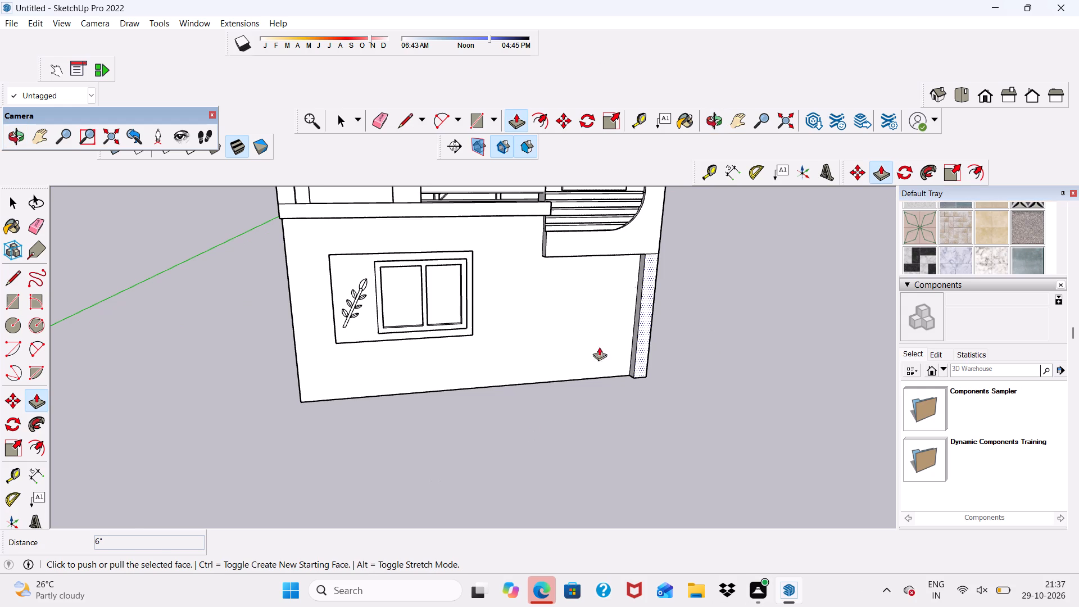
pyautogui.scroll(-5, 642, 262)
pyautogui.press('space')
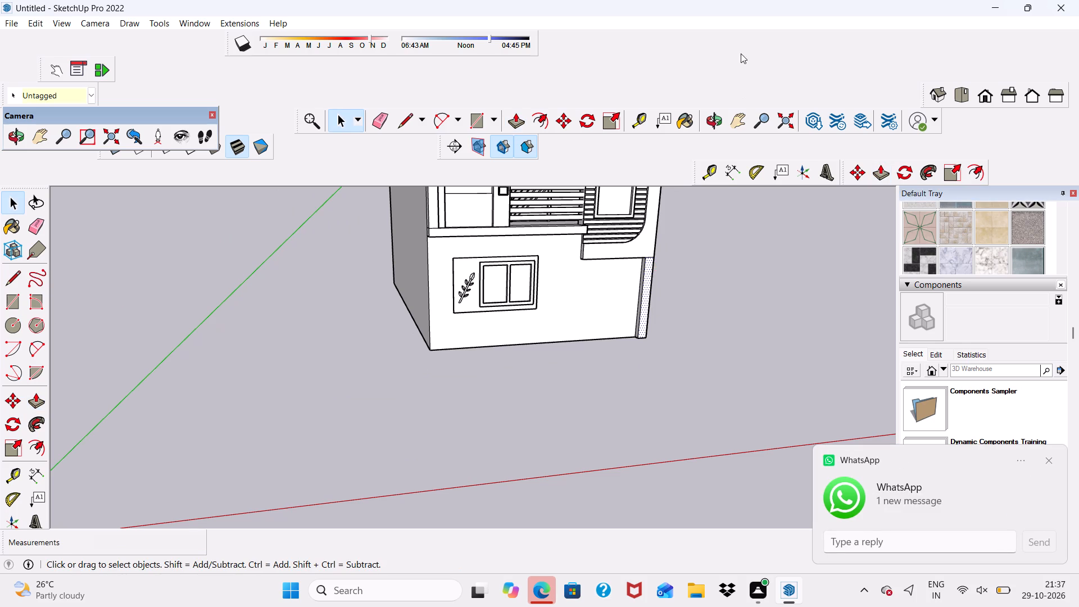
# Draw a door-height rectangle about 6' 11 7/8" by 2' 8 7/16" on the front wall, from the base corner beside the projecting strip.
pyautogui.moveTo(604, 287); pyautogui.dragTo(541, 242, button='middle')
pyautogui.scroll(5, 645, 331)
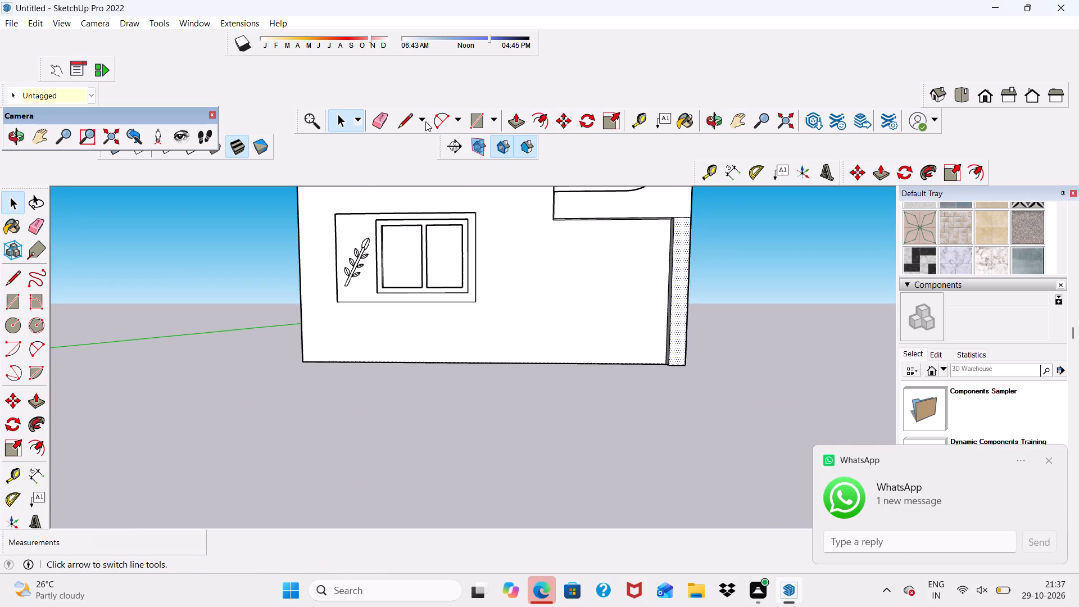
pyautogui.click(476, 121)
pyautogui.moveTo(673, 361); pyautogui.dragTo(745, 351, button='middle')
pyautogui.scroll(5, 713, 356)
pyautogui.scroll(3, 556, 364)
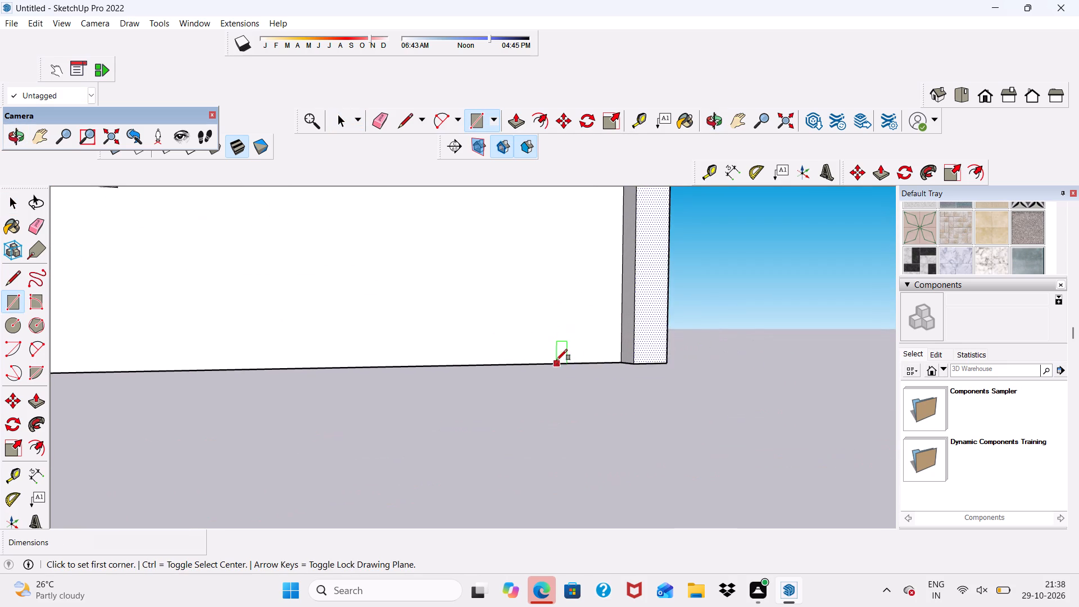
pyautogui.scroll(7, 556, 360)
pyautogui.click(621, 365)
pyautogui.scroll(-6, 560, 295)
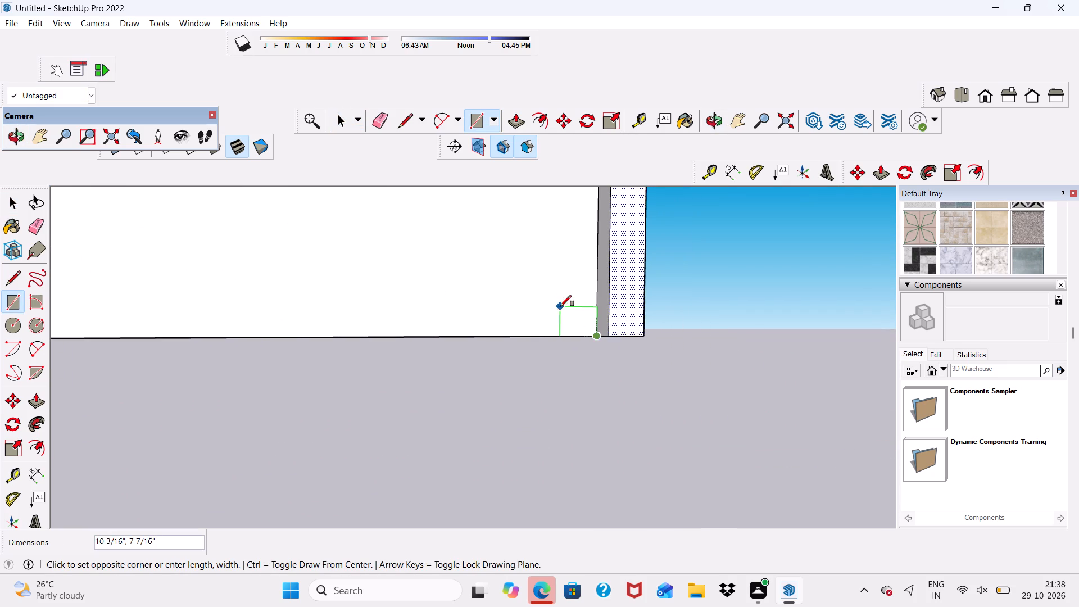
pyautogui.scroll(-6, 560, 306)
pyautogui.scroll(-5, 512, 247)
pyautogui.scroll(-6, 520, 293)
pyautogui.scroll(6, 515, 246)
pyautogui.moveTo(511, 233); pyautogui.dragTo(460, 277, button='middle')
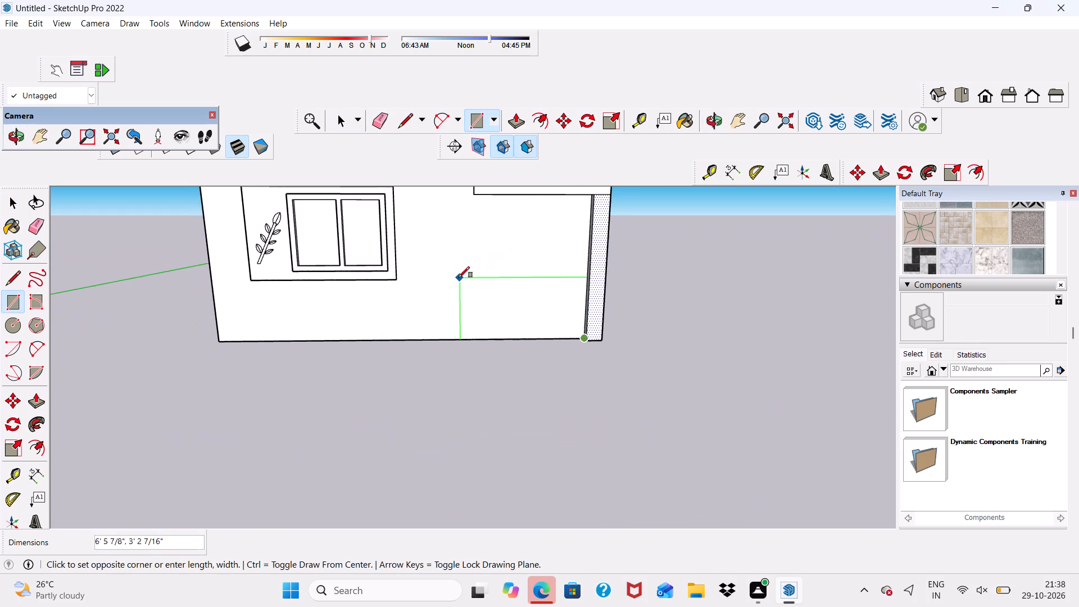
pyautogui.scroll(6, 457, 253)
pyautogui.scroll(-5, 562, 212)
pyautogui.scroll(-1, 646, 212)
pyautogui.scroll(5, 617, 212)
pyautogui.scroll(-9, 616, 207)
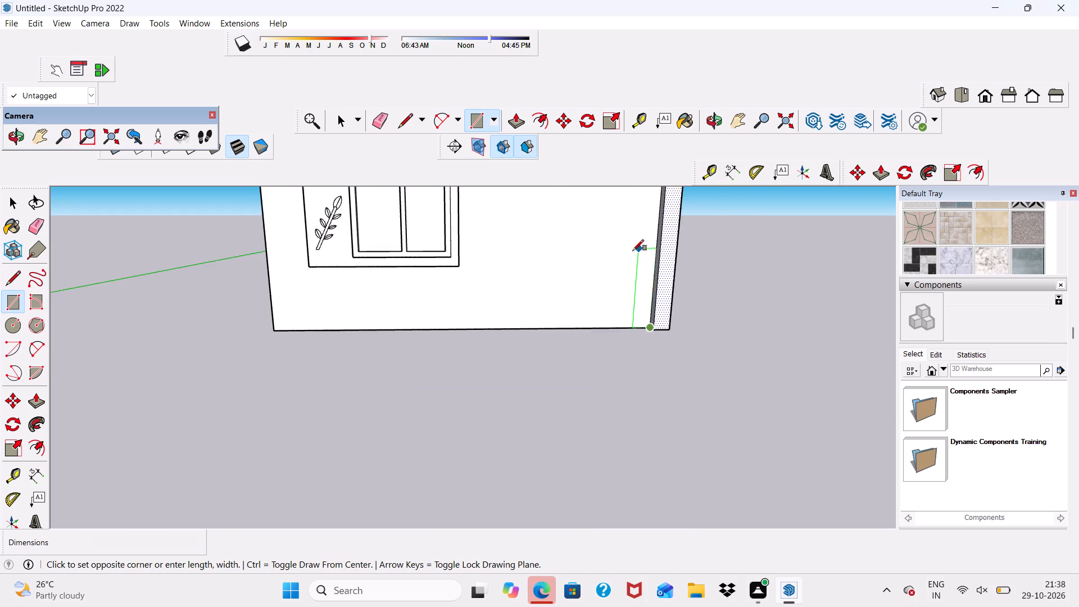
pyautogui.scroll(-2, 633, 251)
pyautogui.scroll(11, 632, 201)
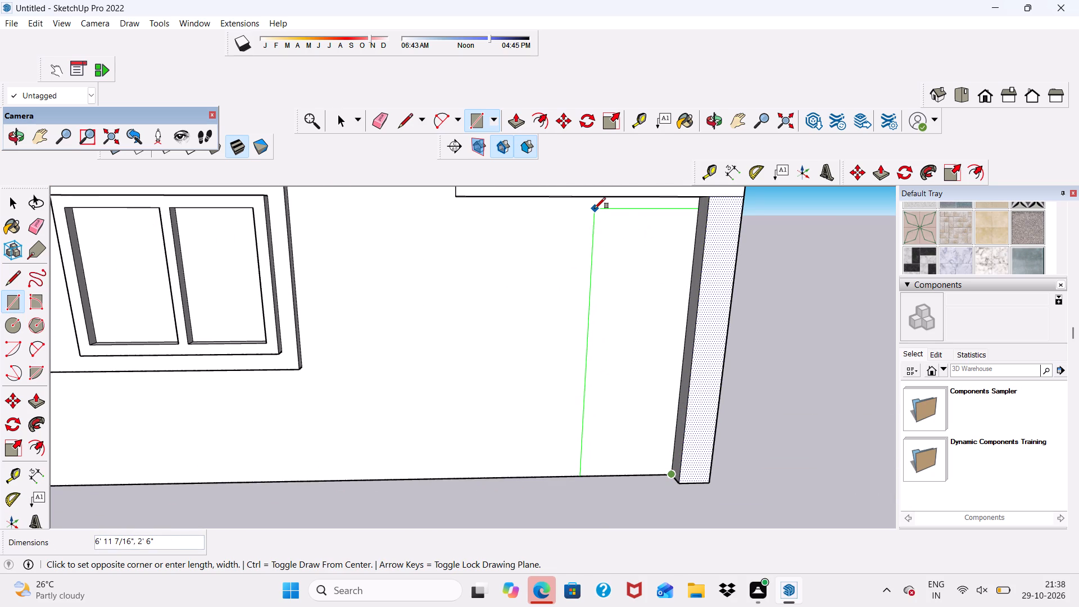
pyautogui.click(586, 207)
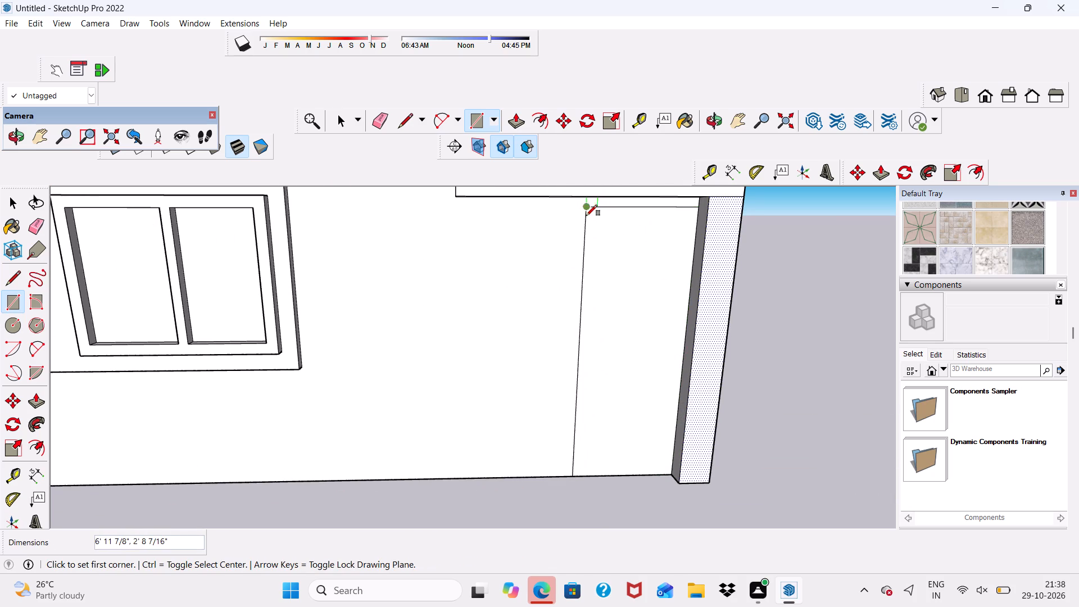
# Draw an adjoining rectangle about 6' 11 7/8" by 3' 8 3/8" on the window side, from the first one's top corner to the wall's base.
pyautogui.scroll(-5, 595, 236)
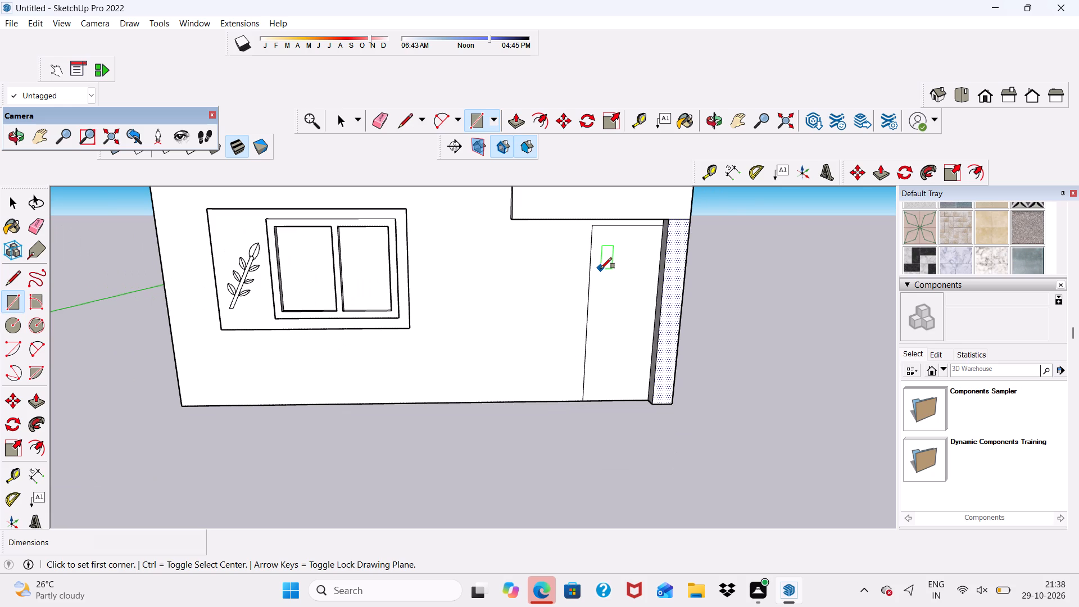
pyautogui.scroll(6, 574, 238)
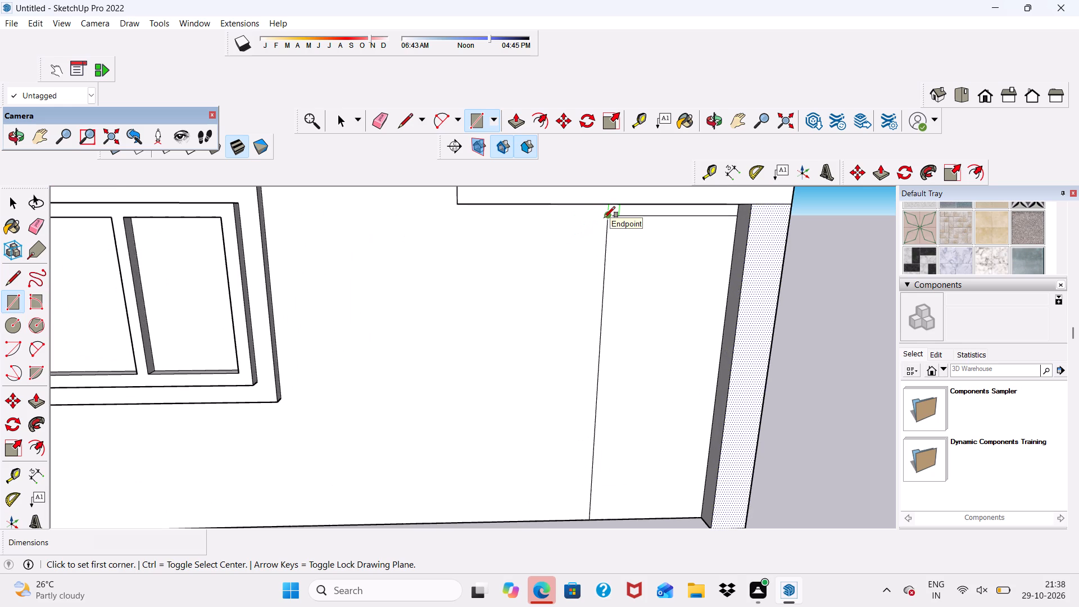
pyautogui.scroll(5, 604, 218)
pyautogui.scroll(-6, 604, 218)
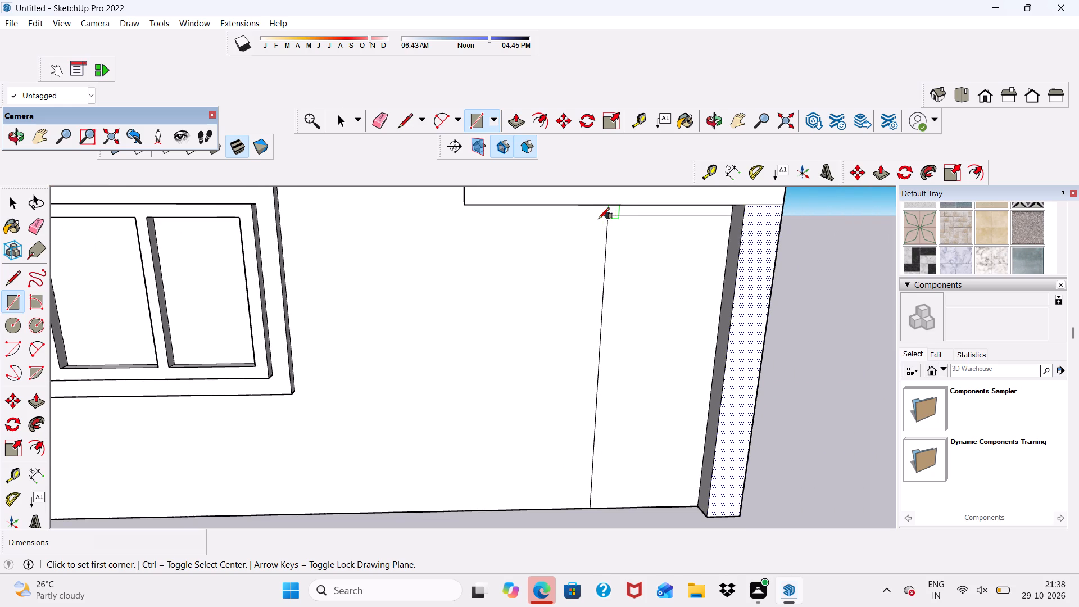
pyautogui.click(605, 219)
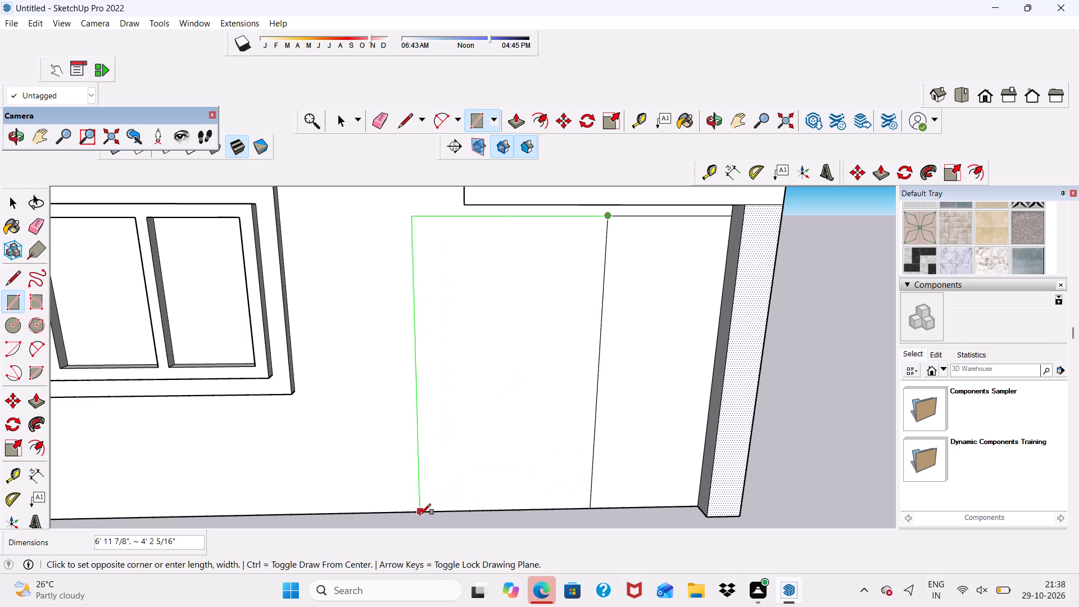
pyautogui.click(440, 511)
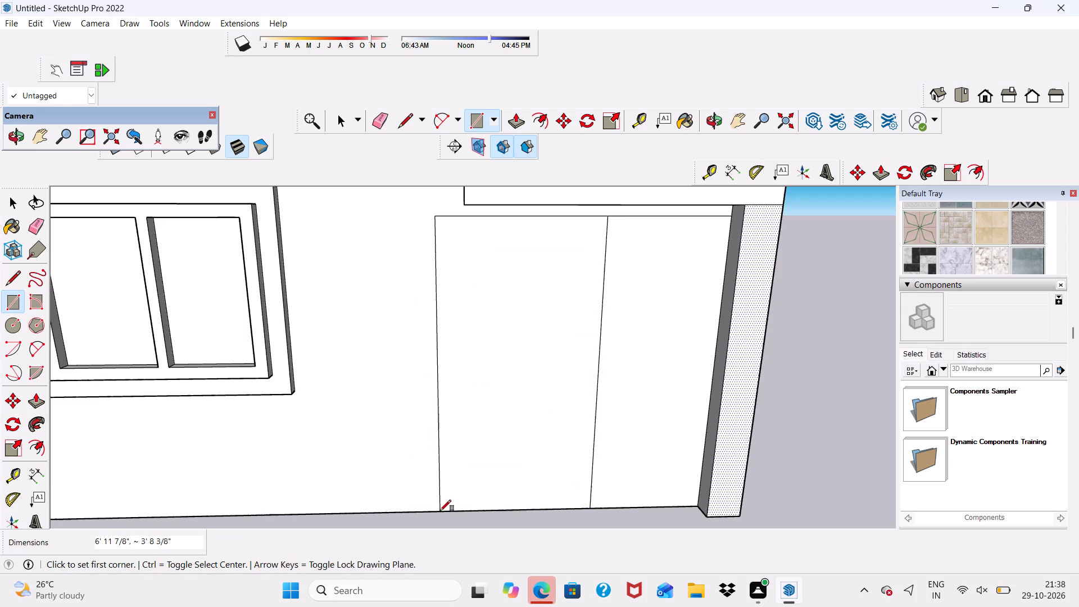
# Push/Pull the wider rectangle beneath the projecting box 3" outward from the front wall.
pyautogui.scroll(-4, 438, 442)
pyautogui.moveTo(449, 446); pyautogui.dragTo(443, 359, button='middle')
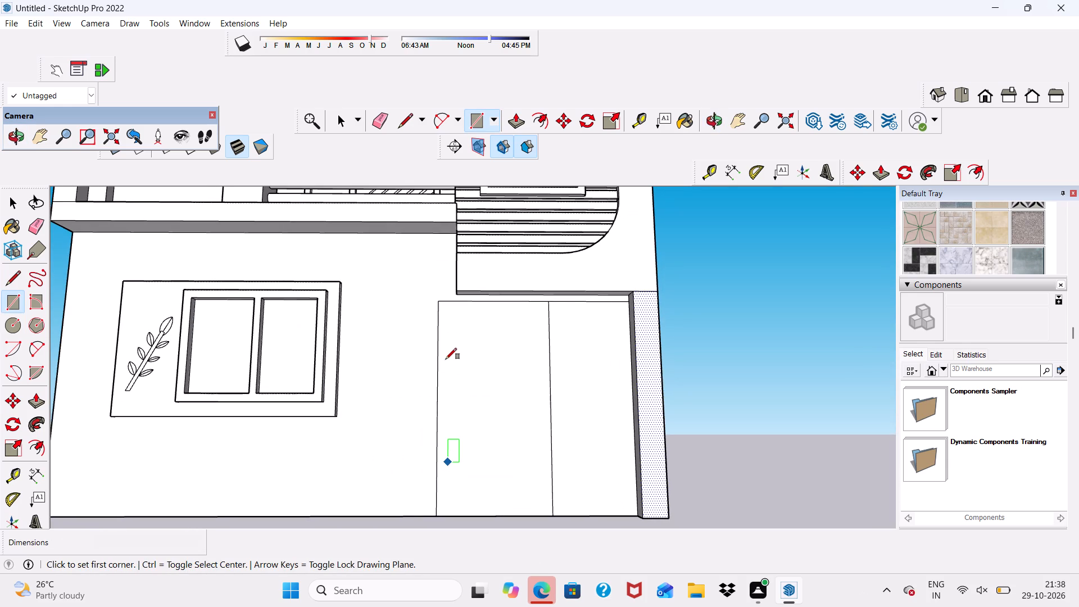
pyautogui.click(515, 107)
pyautogui.click(516, 124)
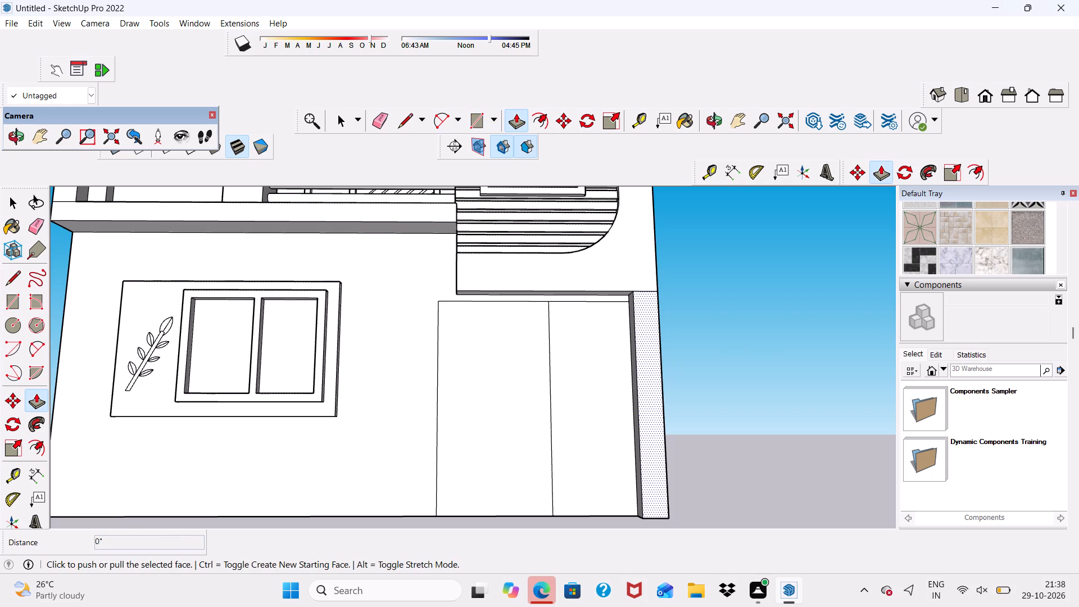
pyautogui.press('space')
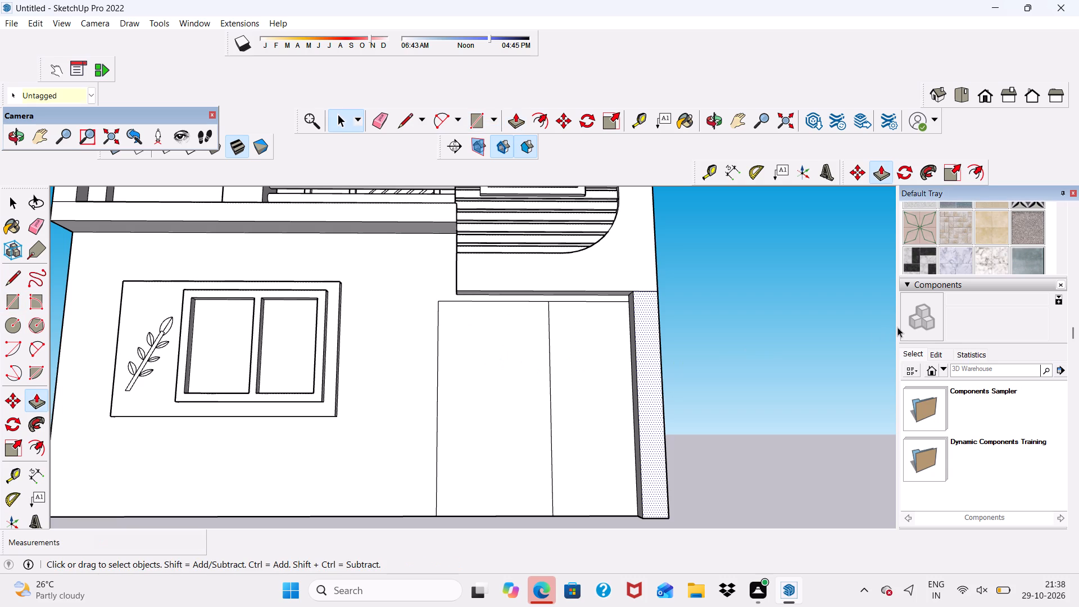
pyautogui.click(454, 399)
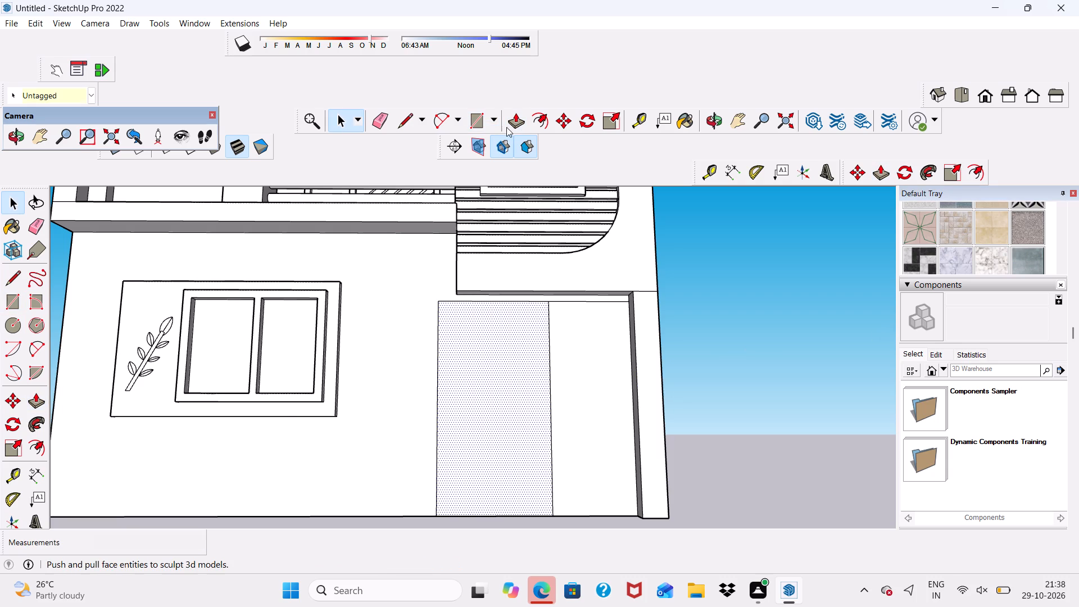
pyautogui.click(517, 115)
pyautogui.click(472, 407)
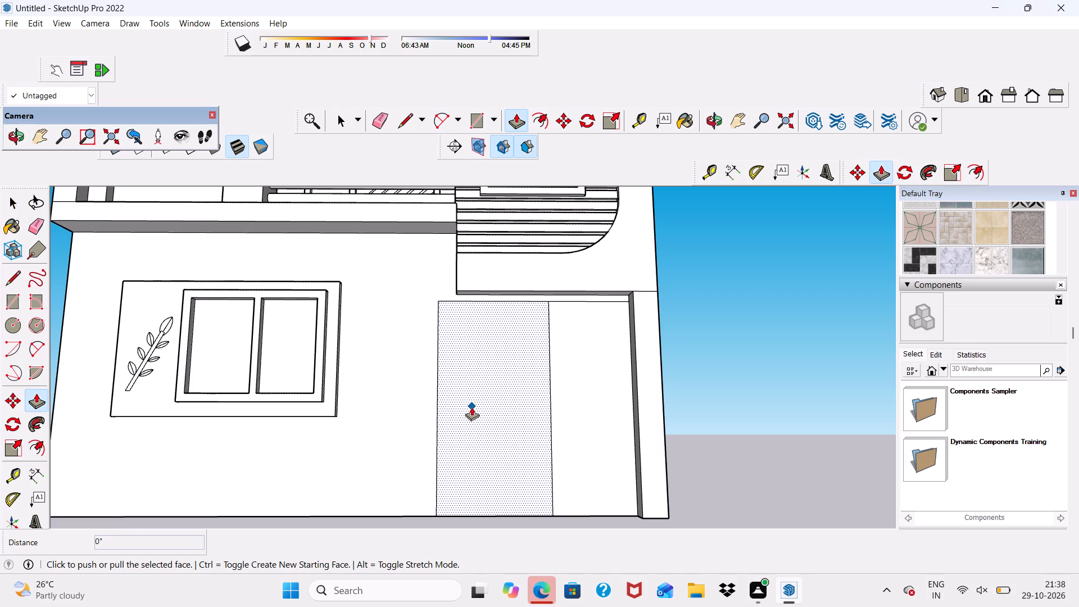
pyautogui.press('3')
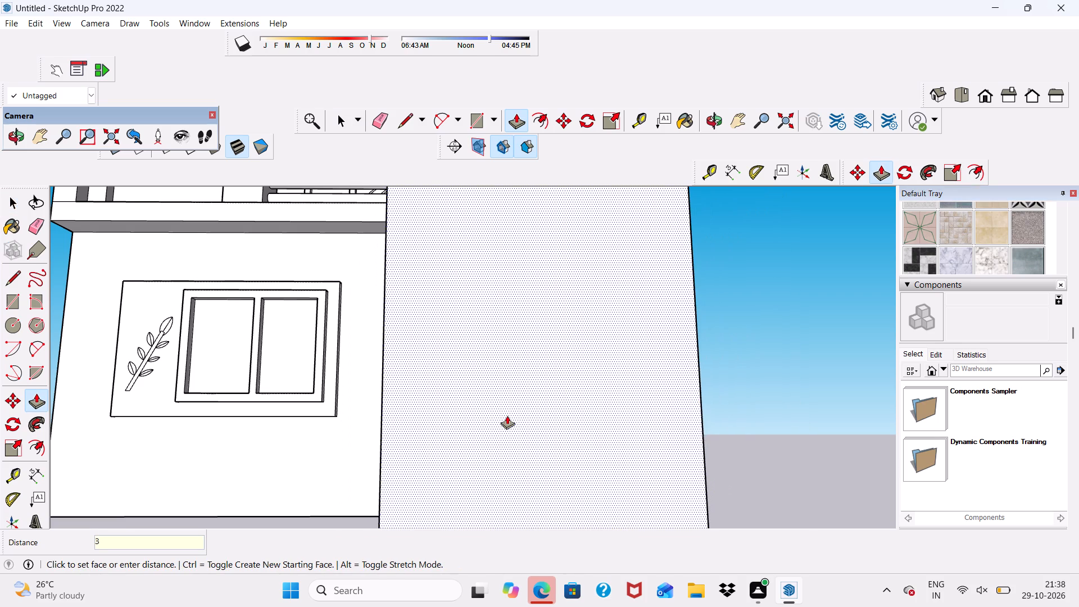
pyautogui.hotkey('shift', '"')
pyautogui.press('Return')
# Draw a small rectangle about 1' 5 1/8" high by 1' wide near the wider panel's upper corner on the window side.
pyautogui.scroll(4, 439, 318)
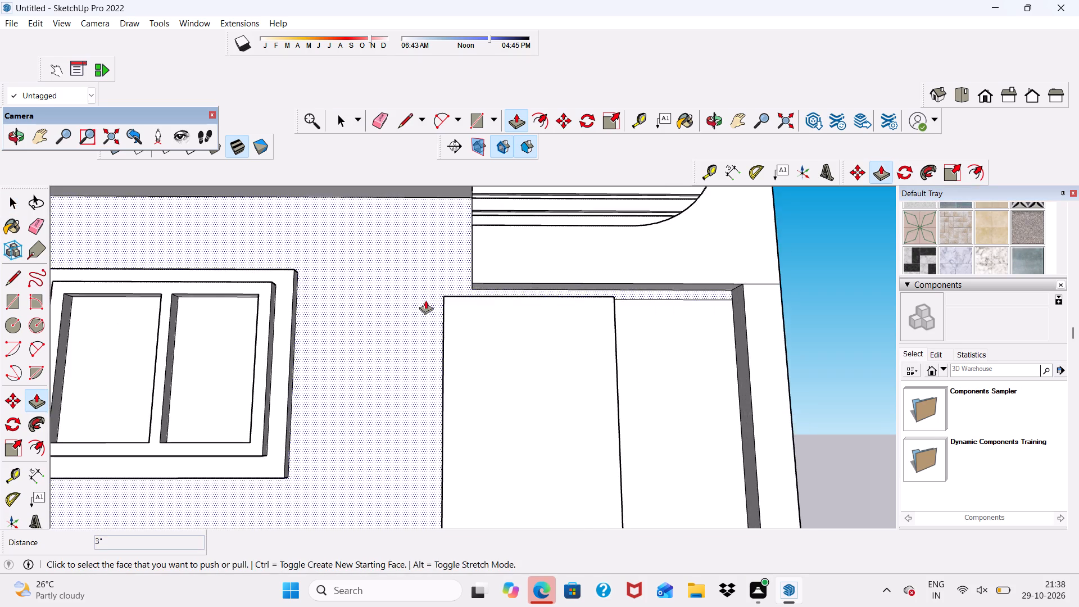
pyautogui.moveTo(430, 306); pyautogui.dragTo(554, 364, button='middle')
pyautogui.click(474, 121)
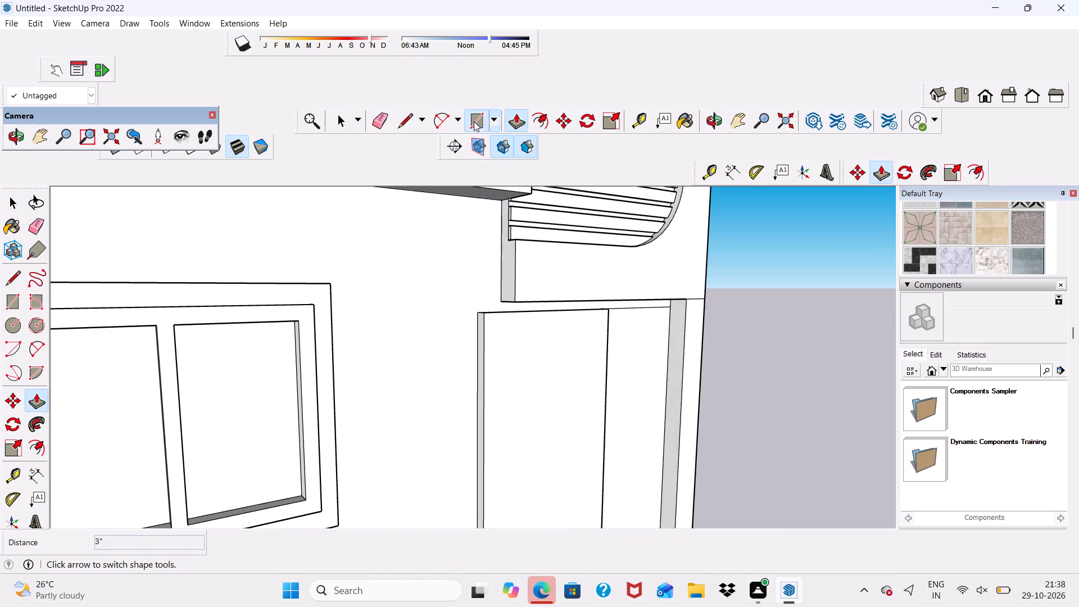
pyautogui.moveTo(517, 444); pyautogui.dragTo(438, 487, button='middle')
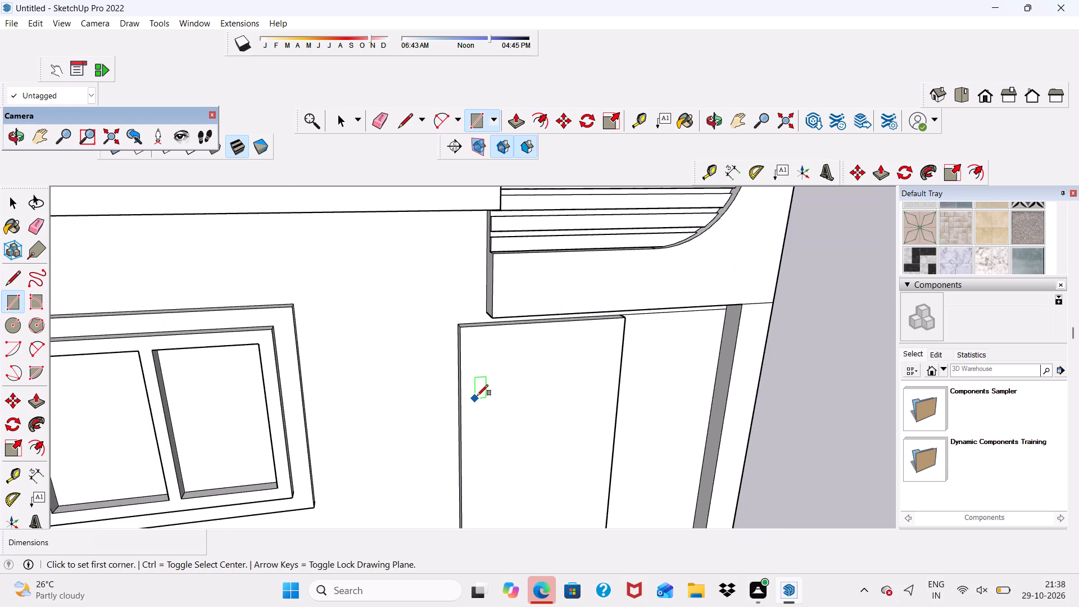
pyautogui.scroll(5, 477, 396)
pyautogui.click(476, 314)
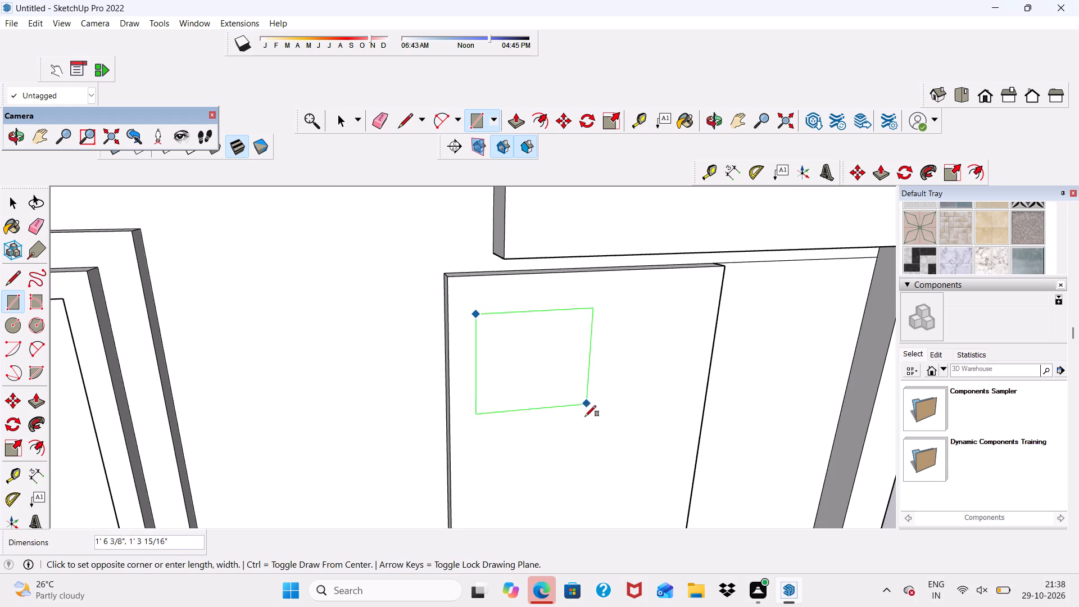
pyautogui.scroll(3, 585, 418)
pyautogui.scroll(-2, 505, 396)
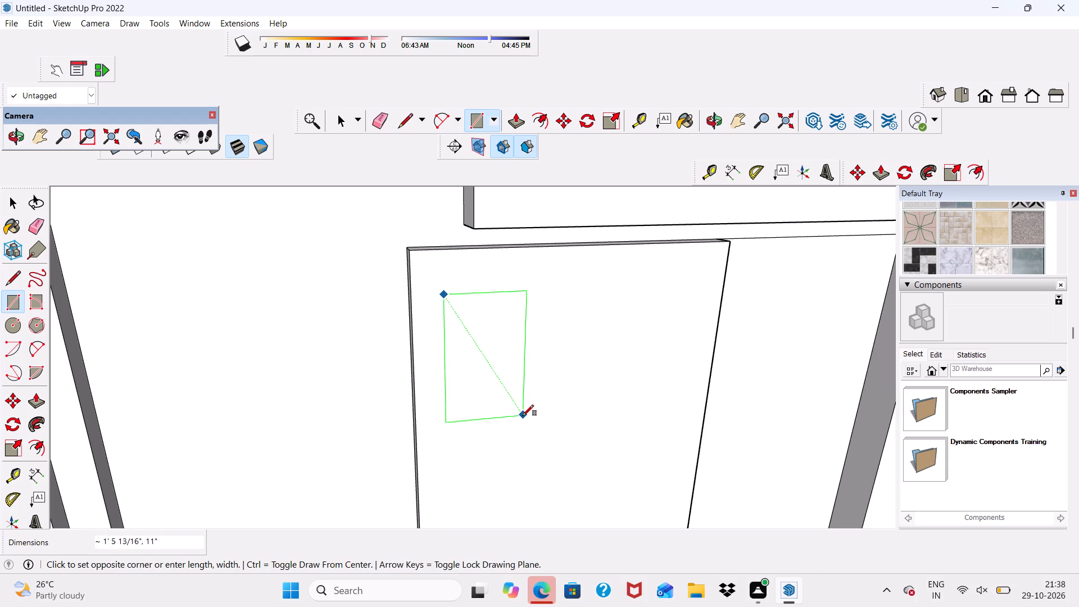
pyautogui.scroll(5, 523, 416)
pyautogui.click(534, 406)
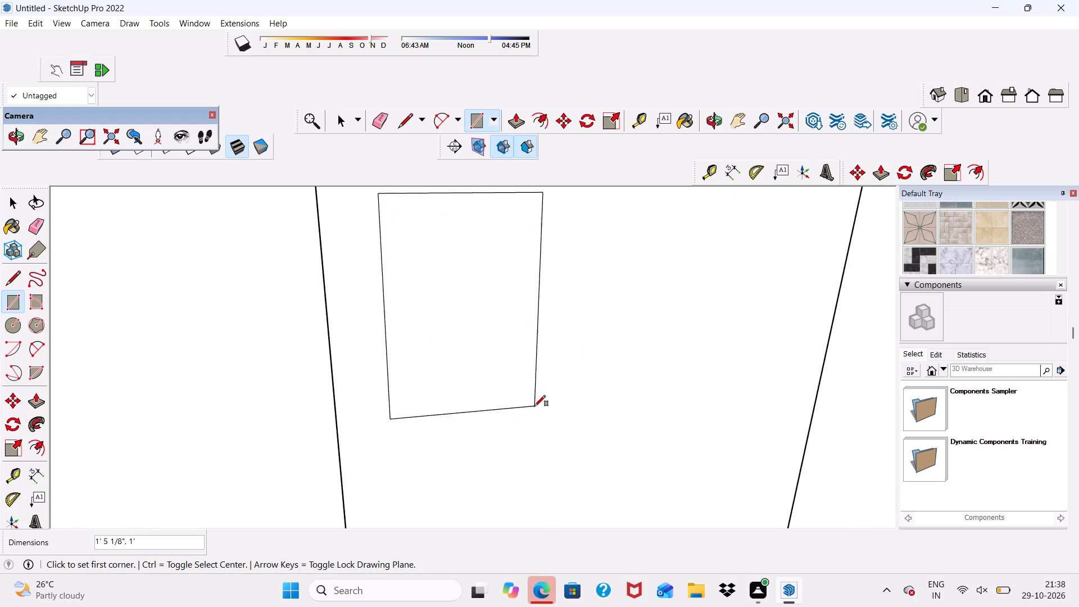
# Push/Pull the small rectangle about 3 7/16" into the wider panel to form a recess.
pyautogui.scroll(-11, 523, 407)
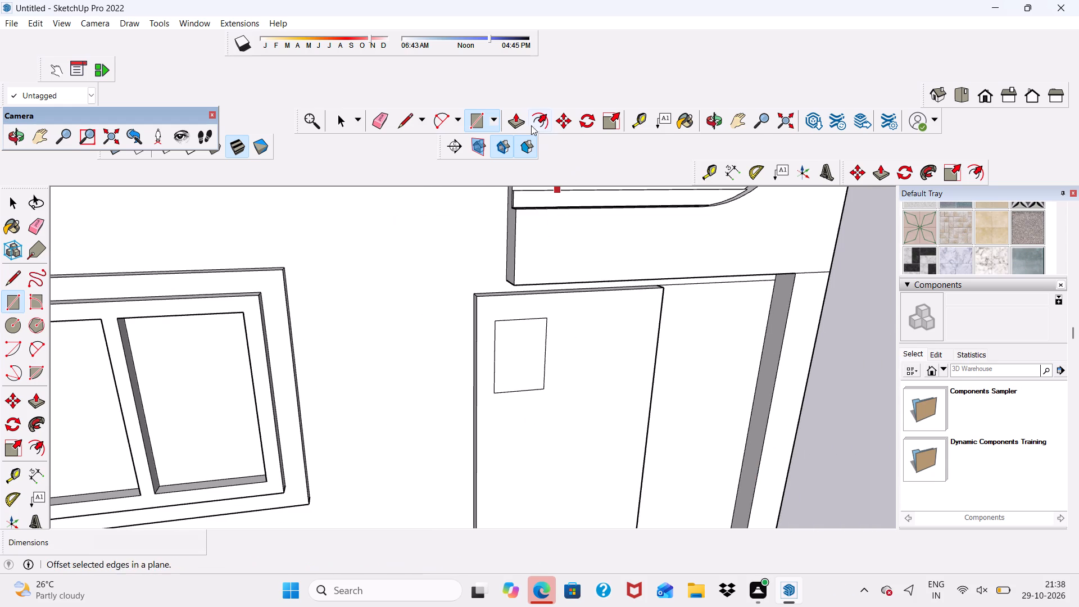
pyautogui.click(519, 122)
pyautogui.moveTo(521, 339); pyautogui.dragTo(513, 327)
pyautogui.scroll(-6, 510, 348)
pyautogui.moveTo(537, 419); pyautogui.dragTo(480, 341, button='middle')
pyautogui.scroll(13, 560, 360)
pyautogui.scroll(-3, 514, 372)
pyautogui.moveTo(504, 377); pyautogui.dragTo(471, 417, button='middle')
pyautogui.moveTo(468, 418); pyautogui.dragTo(468, 428)
pyautogui.scroll(-5, 465, 428)
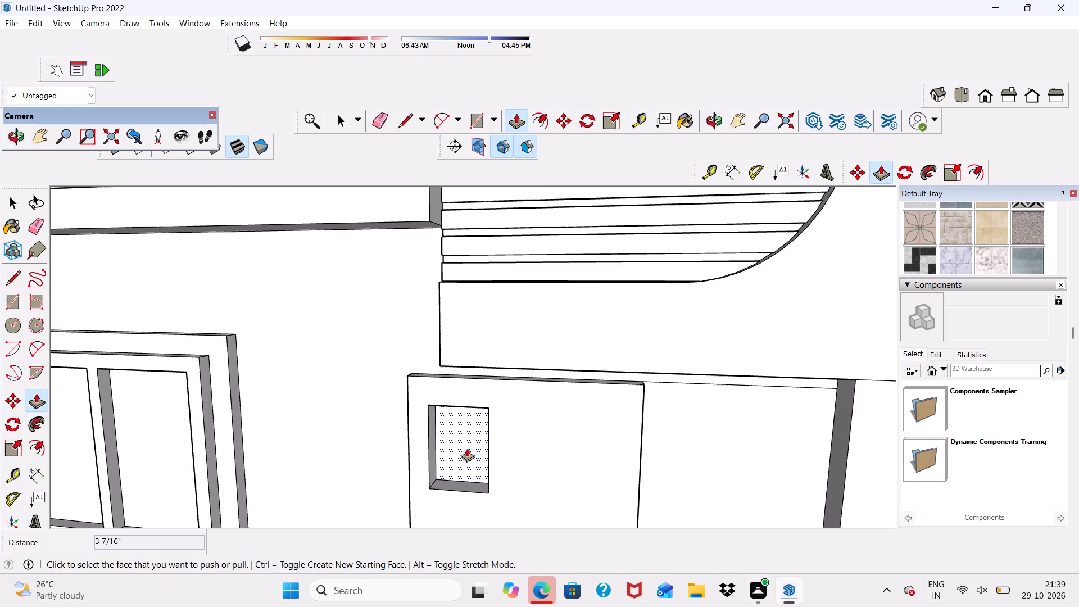
# Push/Pull the narrower panel between the wider panel and the projecting strip 1" outward from the front wall.
pyautogui.moveTo(475, 436); pyautogui.dragTo(510, 342, button='middle')
pyautogui.scroll(-11, 551, 329)
pyautogui.scroll(1, 582, 396)
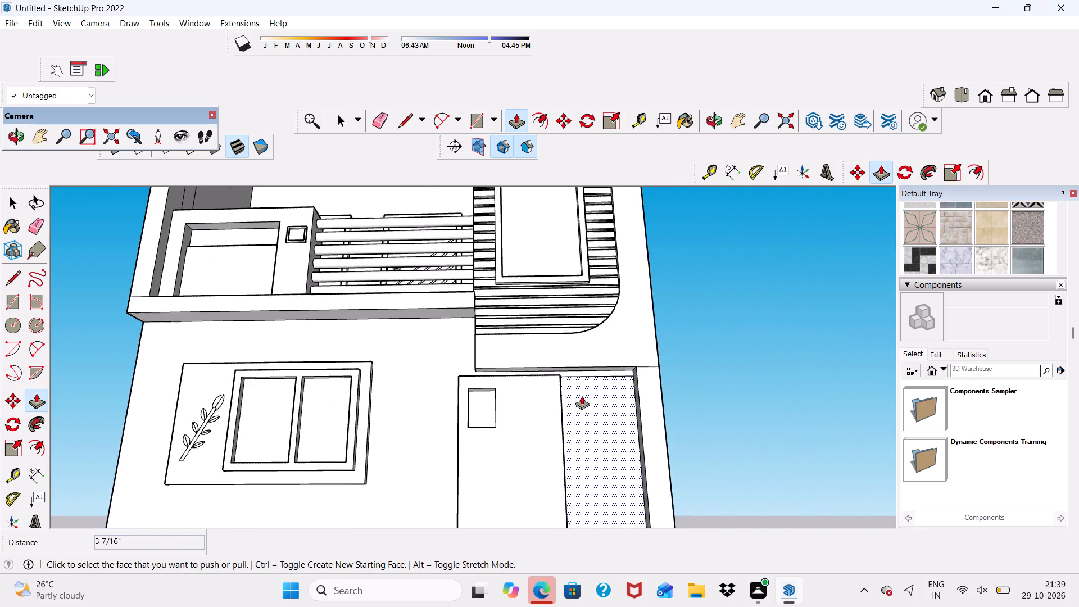
pyautogui.moveTo(583, 396); pyautogui.dragTo(600, 464, button='middle')
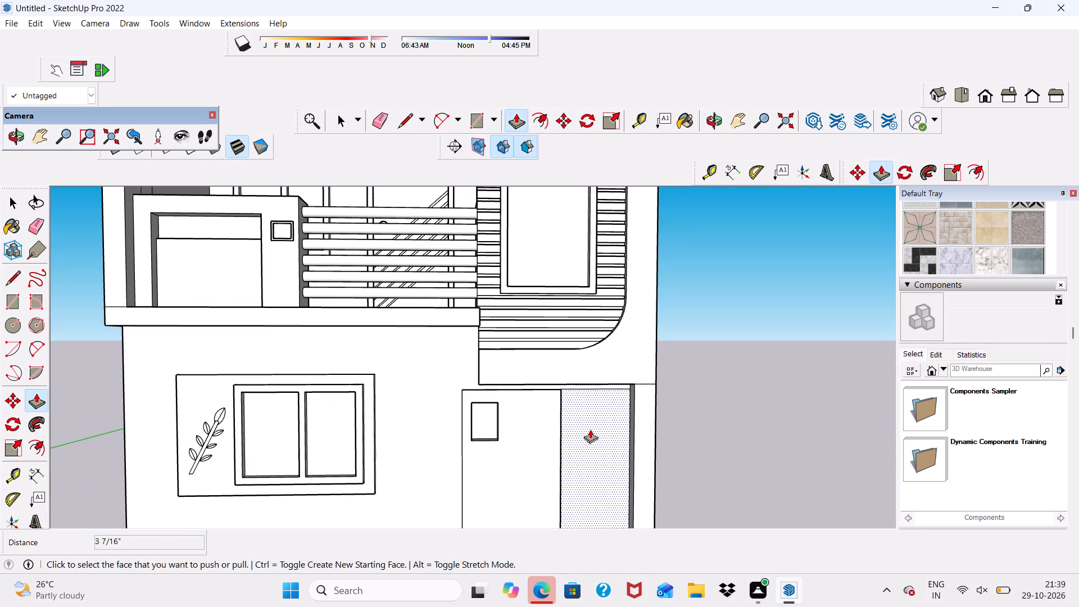
pyautogui.click(590, 429)
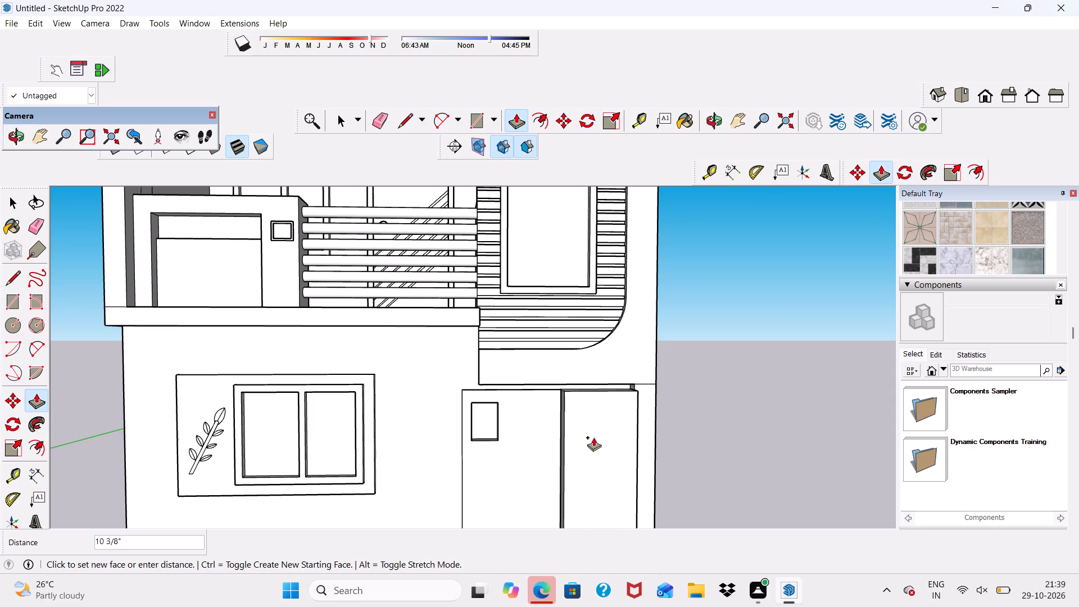
pyautogui.press('1')
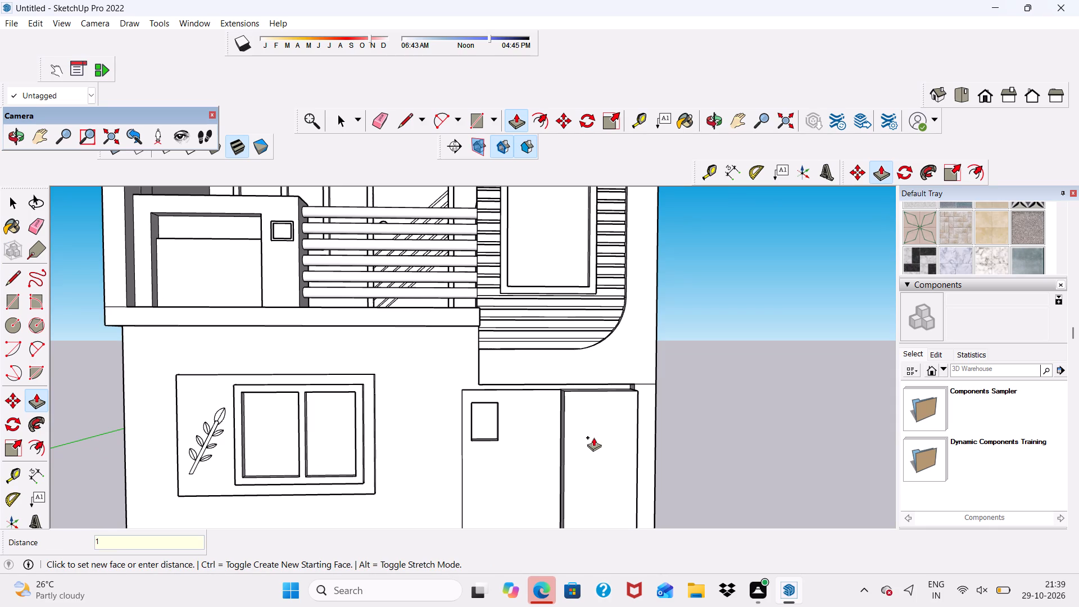
pyautogui.hotkey('shift', '"')
pyautogui.press('Return')
# Draw a full-height rectangle about 6' 11 7/8" by 1' 6 1/8" on the narrower panel, starting from its upper corner beside the wider panel.
pyautogui.scroll(8, 623, 404)
pyautogui.moveTo(595, 430); pyautogui.dragTo(568, 432, button='middle')
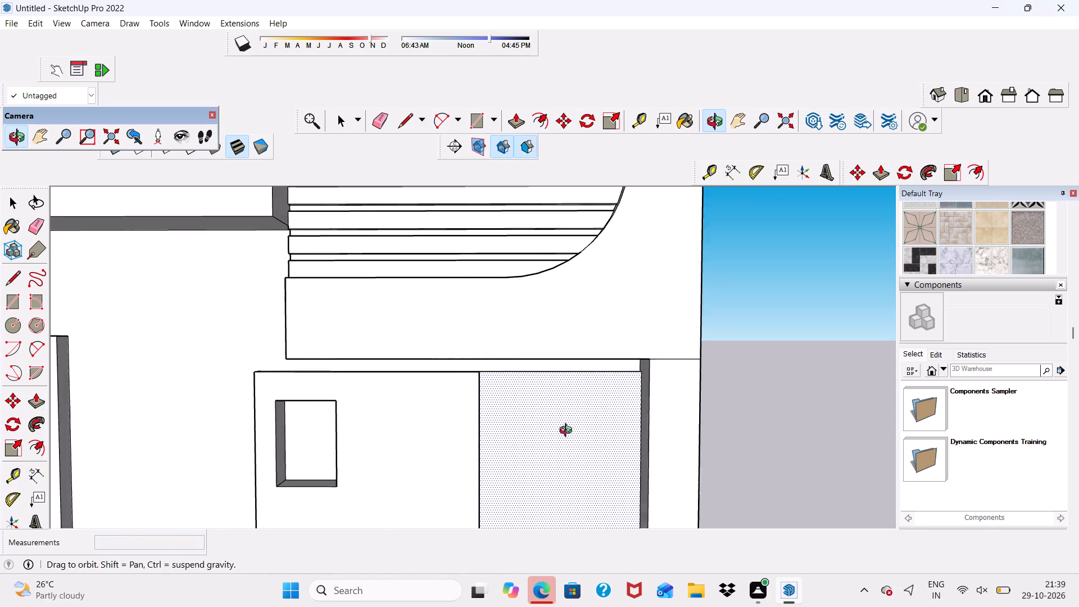
pyautogui.moveTo(568, 432); pyautogui.dragTo(608, 429, button='middle')
pyautogui.scroll(5, 582, 402)
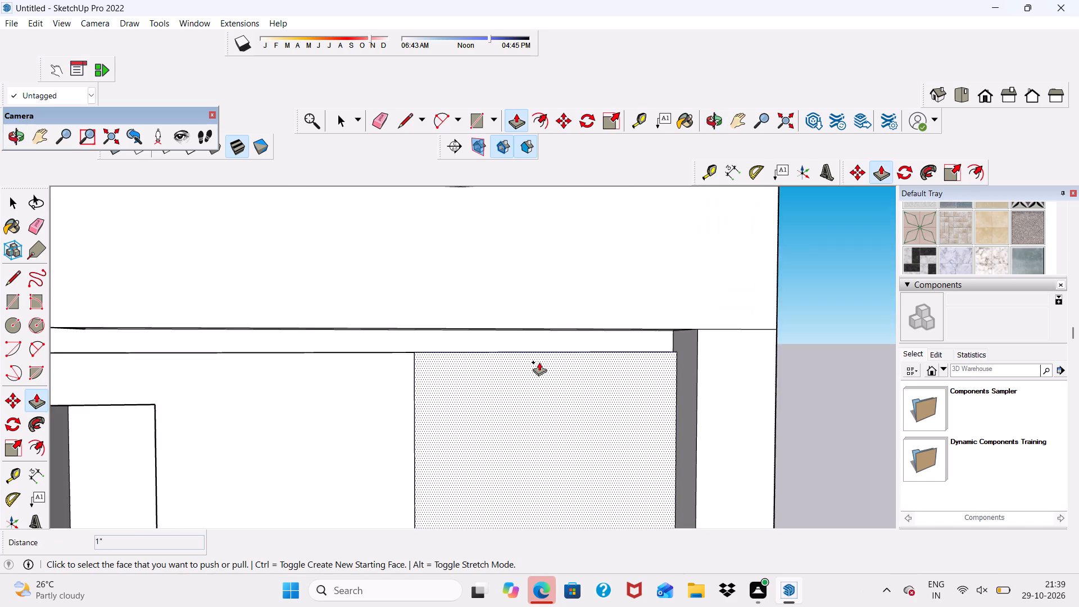
pyautogui.scroll(6, 534, 363)
pyautogui.moveTo(532, 370); pyautogui.dragTo(490, 428, button='middle')
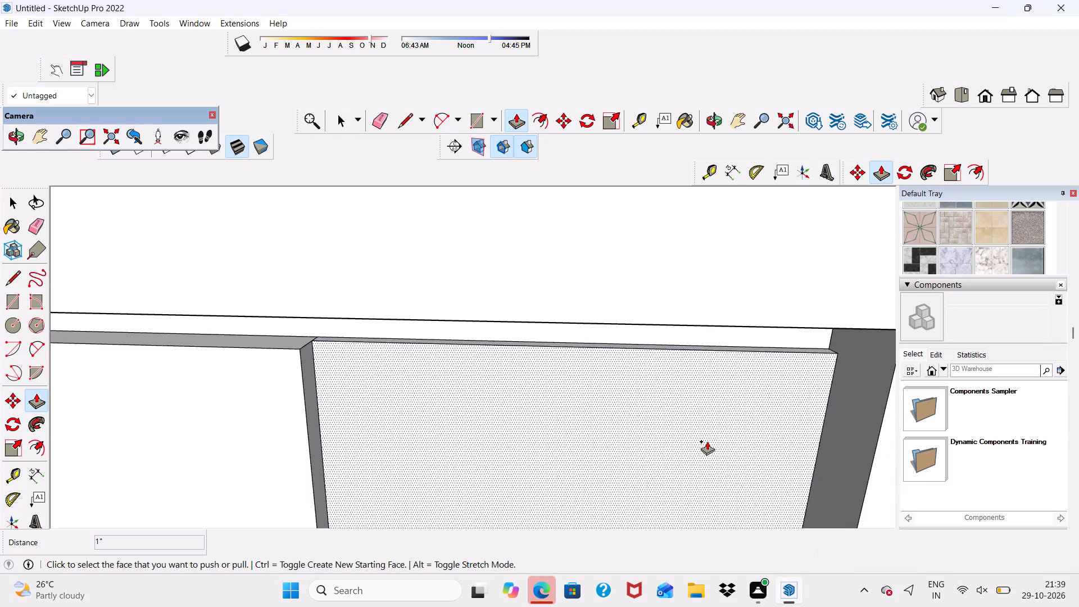
pyautogui.scroll(-11, 555, 278)
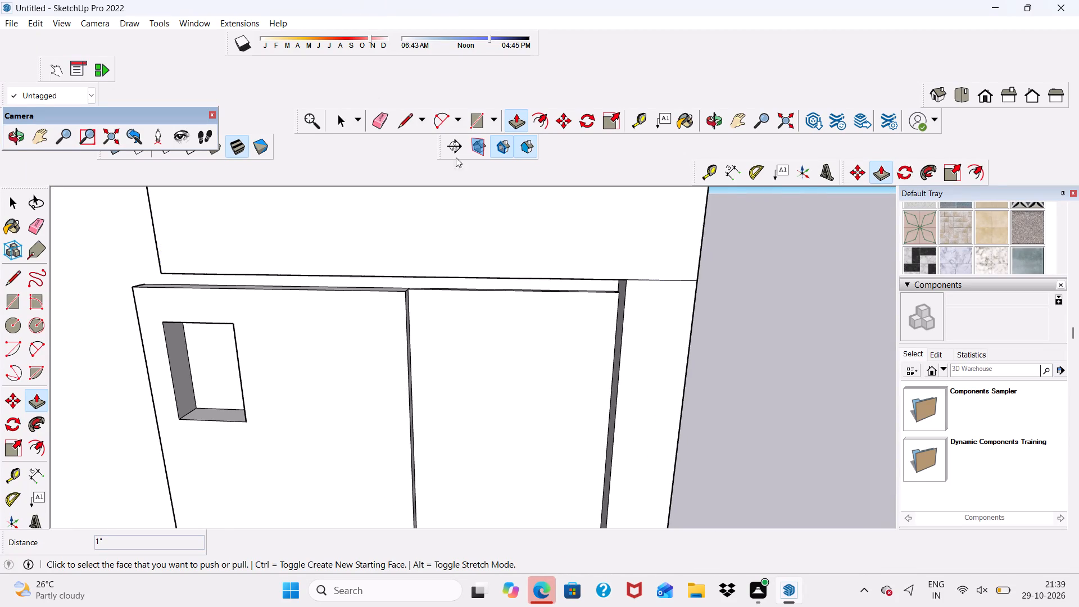
pyautogui.click(477, 110)
pyautogui.scroll(5, 361, 420)
pyautogui.scroll(-5, 477, 269)
pyautogui.scroll(2, 463, 291)
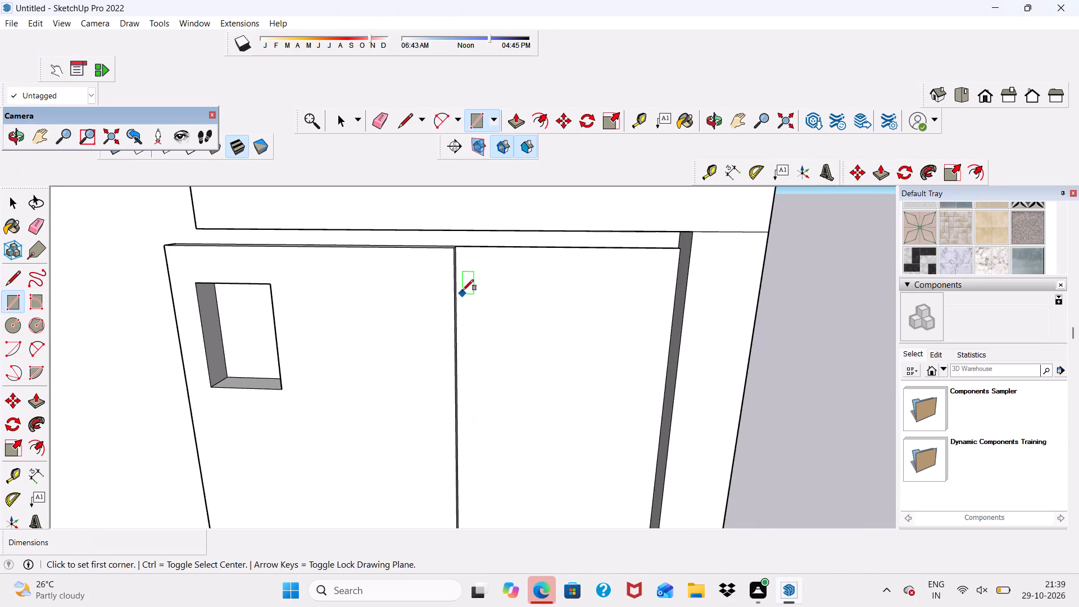
pyautogui.scroll(4, 463, 291)
pyautogui.click(454, 210)
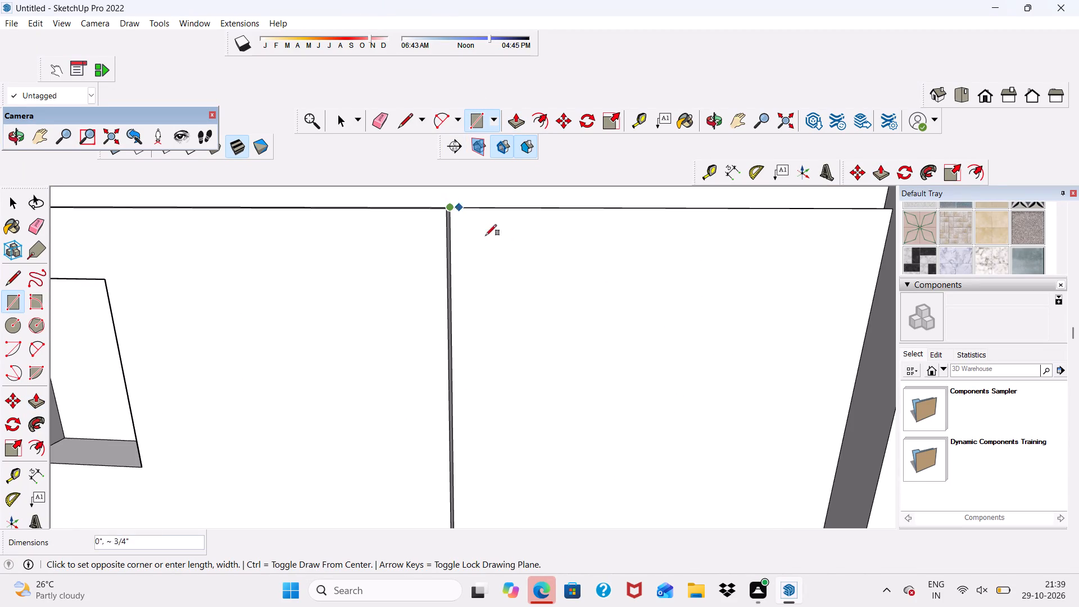
pyautogui.scroll(-4, 518, 268)
pyautogui.scroll(-15, 626, 246)
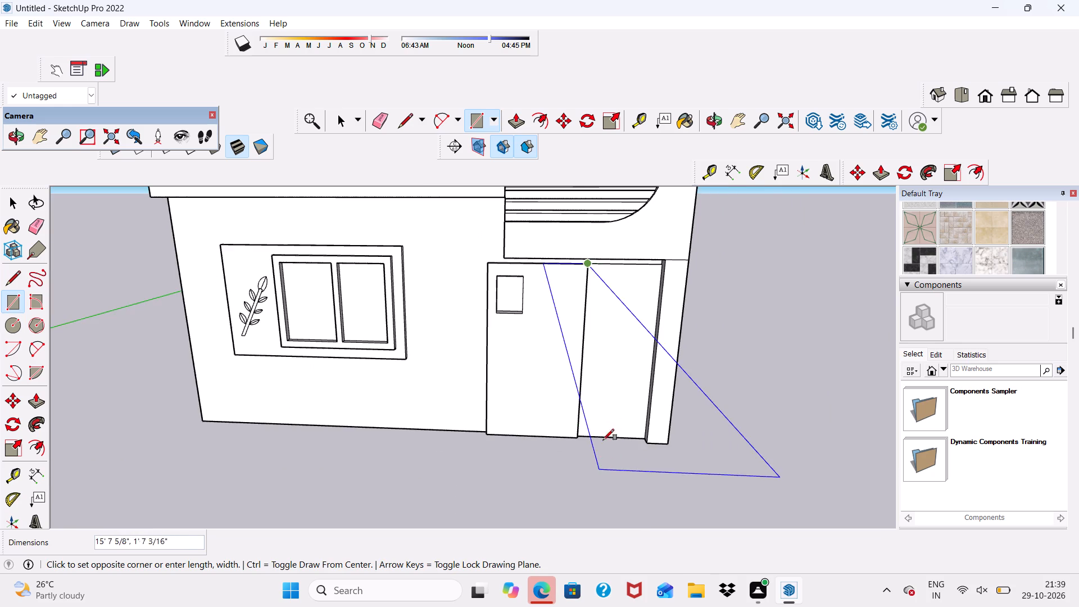
pyautogui.scroll(10, 606, 432)
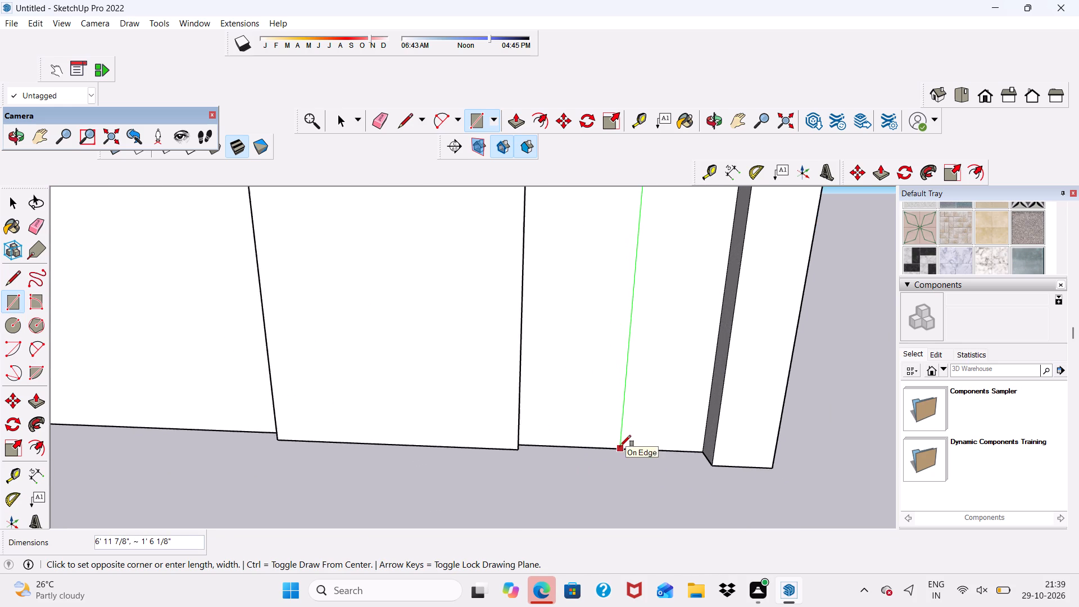
pyautogui.scroll(2, 620, 446)
pyautogui.click(620, 446)
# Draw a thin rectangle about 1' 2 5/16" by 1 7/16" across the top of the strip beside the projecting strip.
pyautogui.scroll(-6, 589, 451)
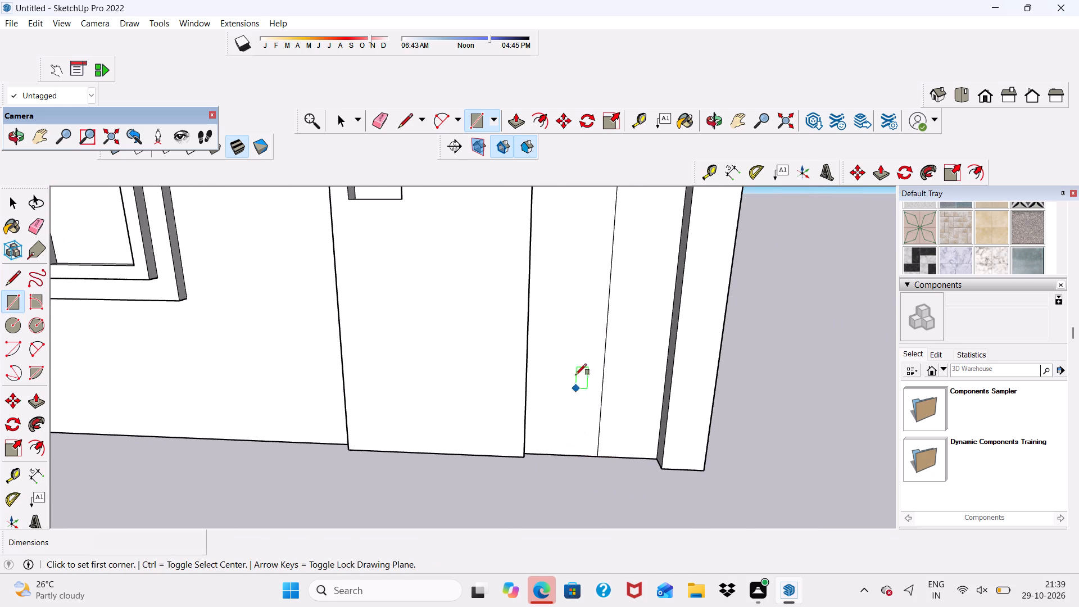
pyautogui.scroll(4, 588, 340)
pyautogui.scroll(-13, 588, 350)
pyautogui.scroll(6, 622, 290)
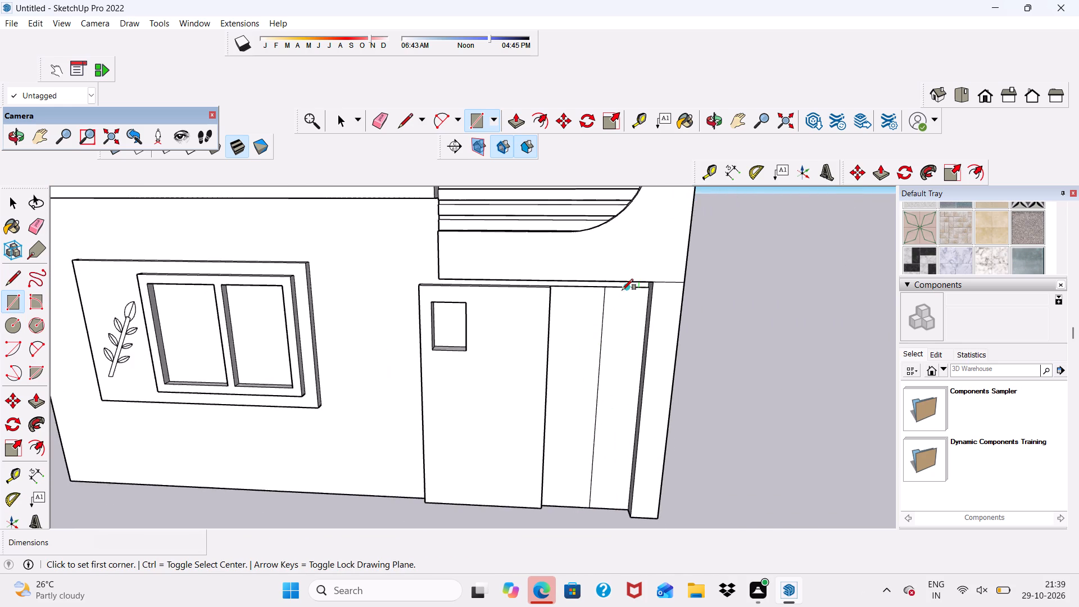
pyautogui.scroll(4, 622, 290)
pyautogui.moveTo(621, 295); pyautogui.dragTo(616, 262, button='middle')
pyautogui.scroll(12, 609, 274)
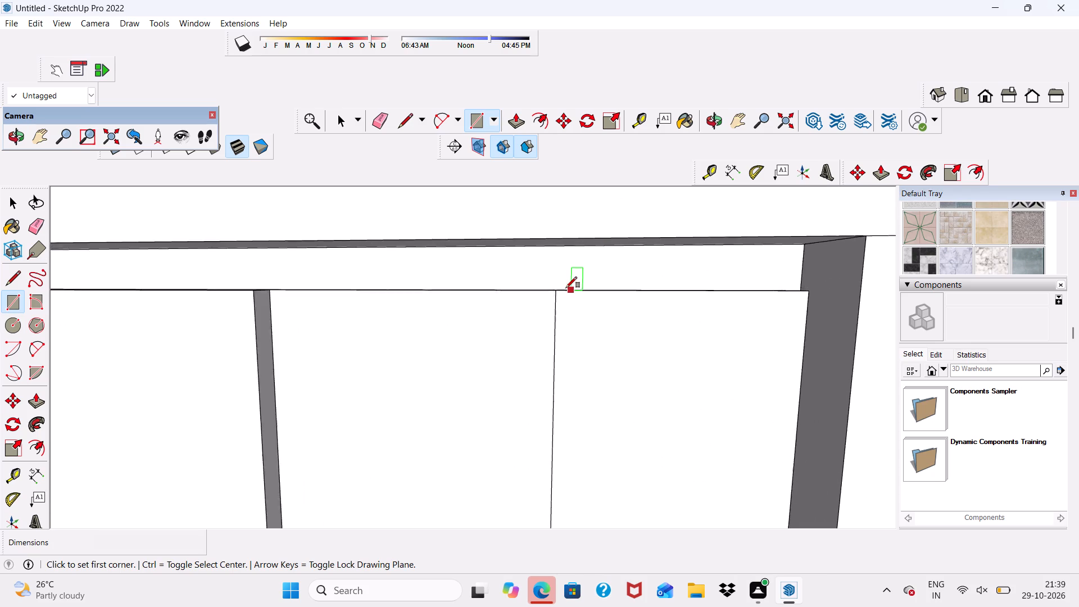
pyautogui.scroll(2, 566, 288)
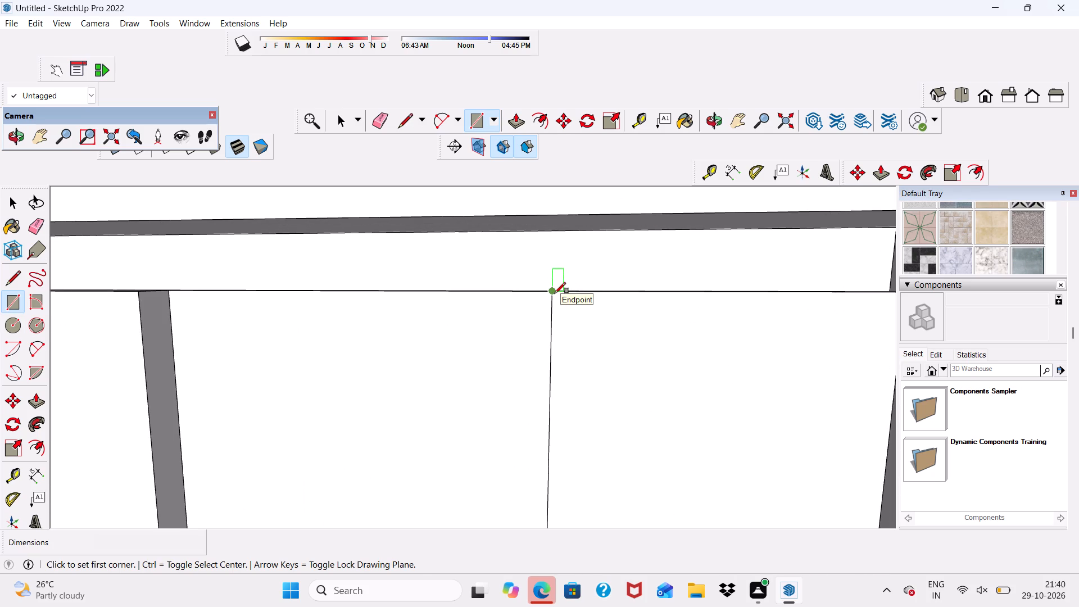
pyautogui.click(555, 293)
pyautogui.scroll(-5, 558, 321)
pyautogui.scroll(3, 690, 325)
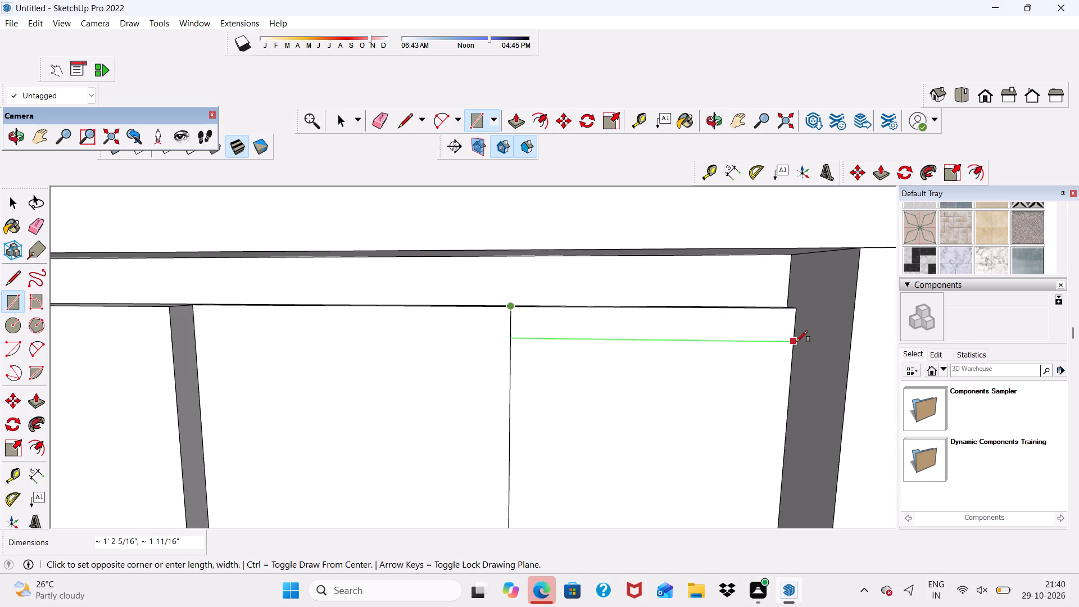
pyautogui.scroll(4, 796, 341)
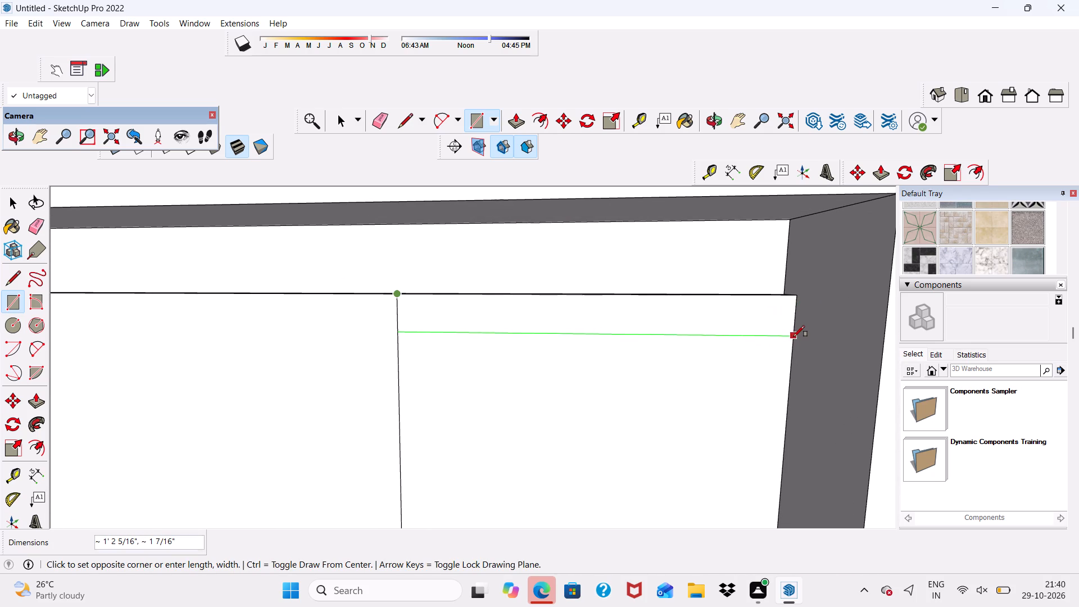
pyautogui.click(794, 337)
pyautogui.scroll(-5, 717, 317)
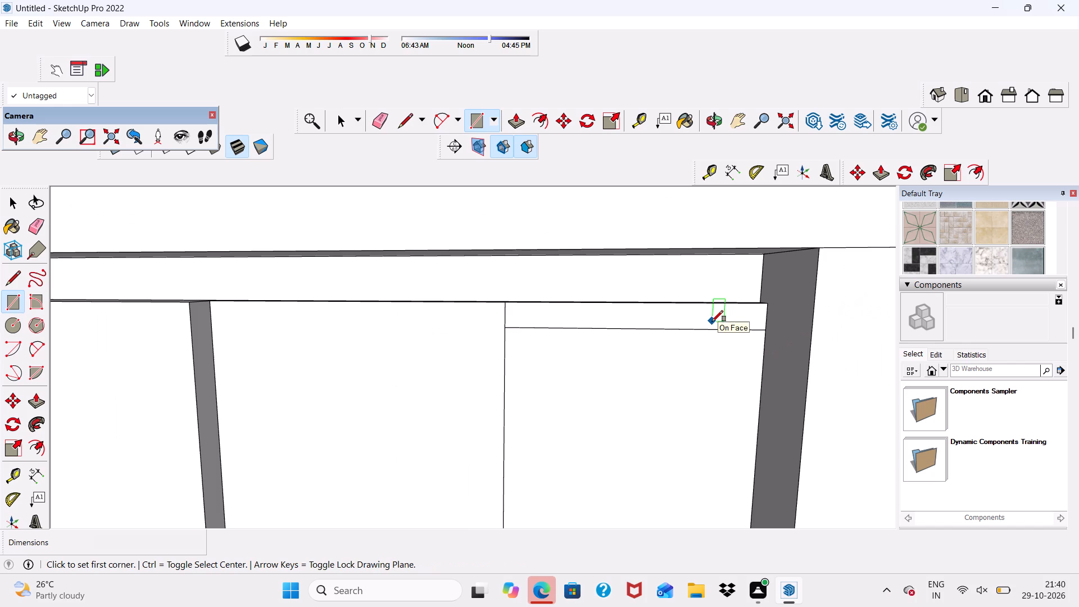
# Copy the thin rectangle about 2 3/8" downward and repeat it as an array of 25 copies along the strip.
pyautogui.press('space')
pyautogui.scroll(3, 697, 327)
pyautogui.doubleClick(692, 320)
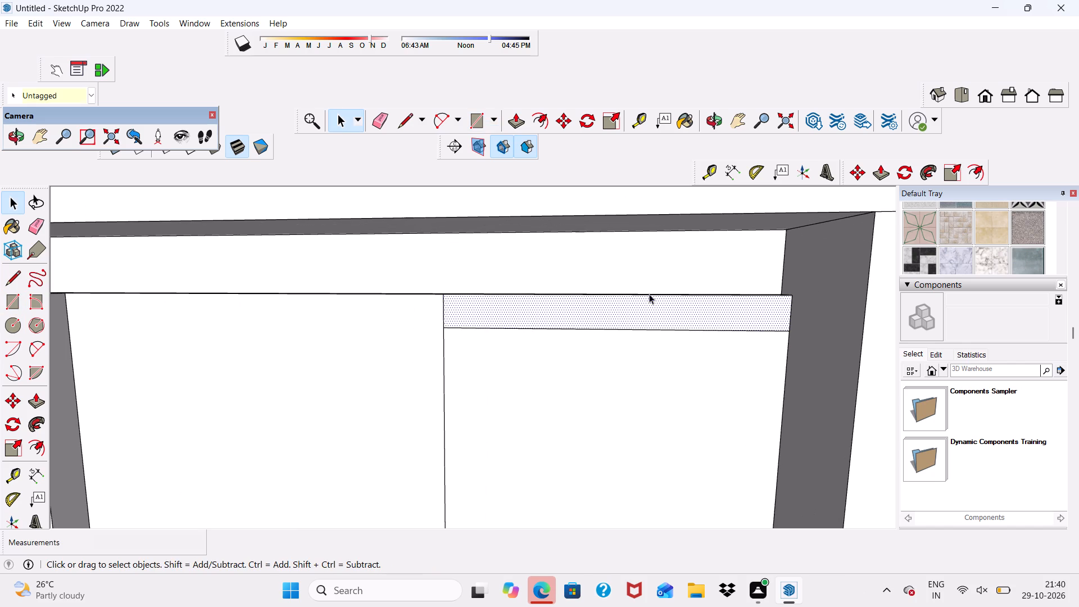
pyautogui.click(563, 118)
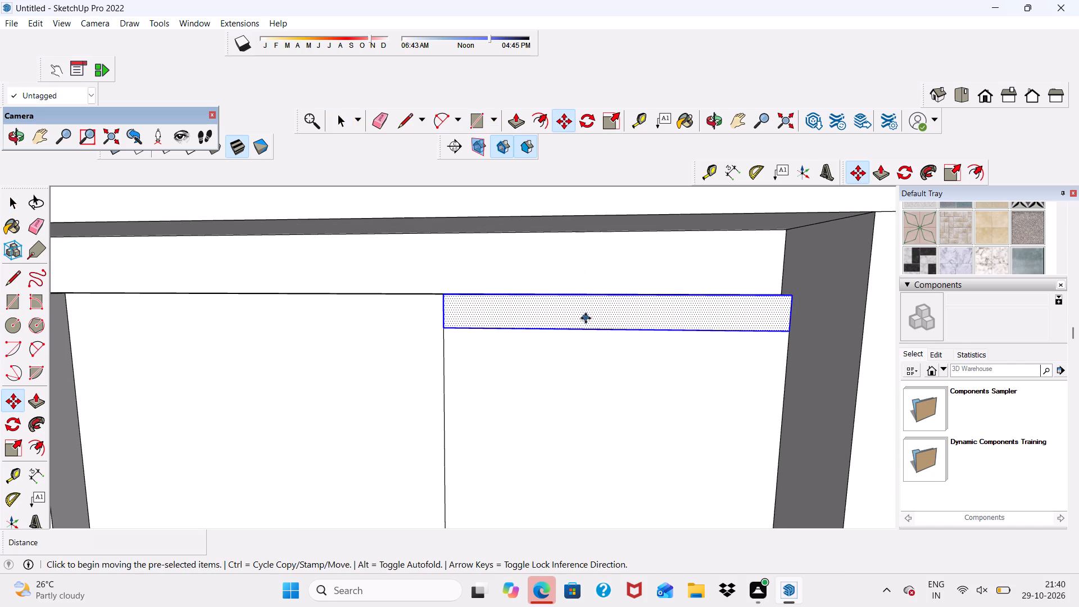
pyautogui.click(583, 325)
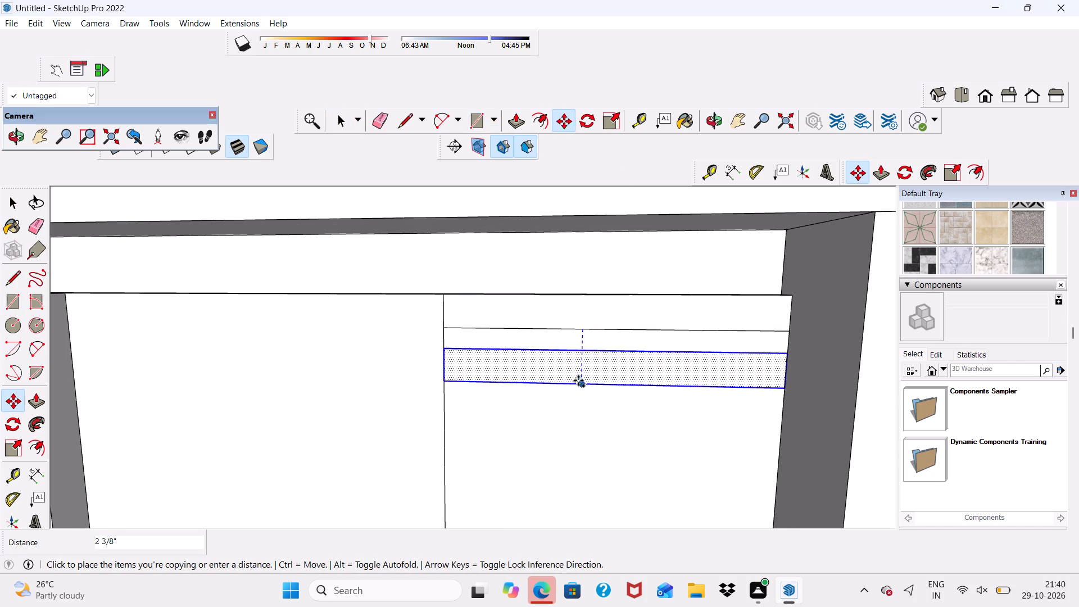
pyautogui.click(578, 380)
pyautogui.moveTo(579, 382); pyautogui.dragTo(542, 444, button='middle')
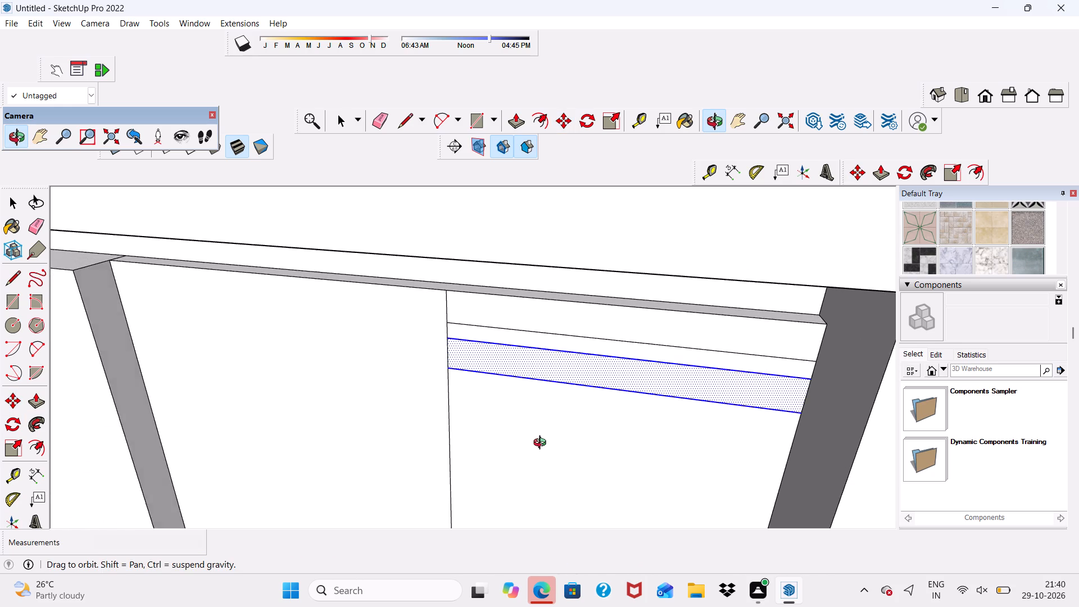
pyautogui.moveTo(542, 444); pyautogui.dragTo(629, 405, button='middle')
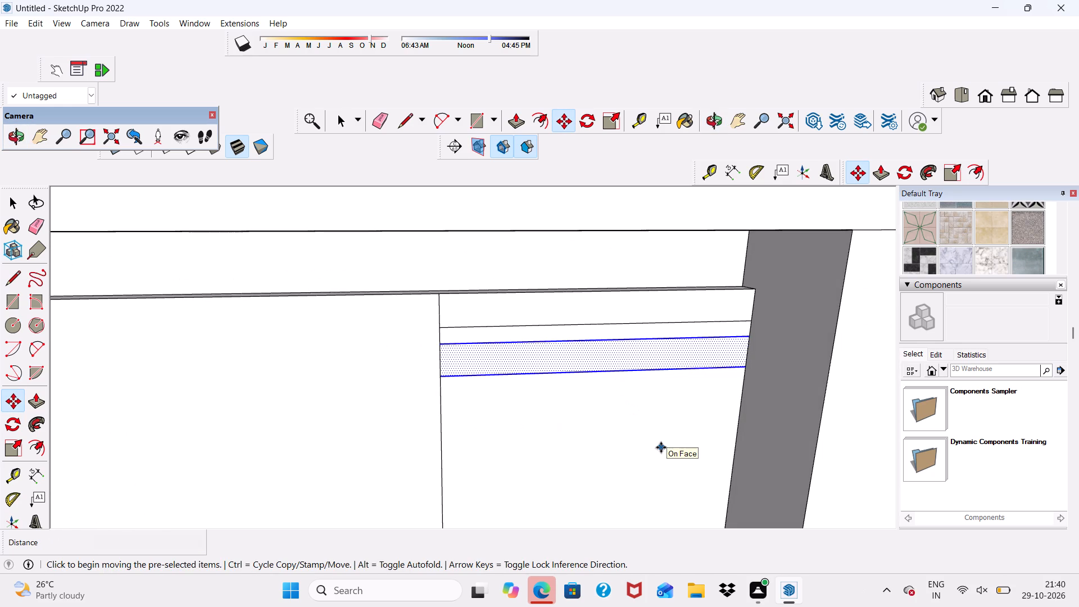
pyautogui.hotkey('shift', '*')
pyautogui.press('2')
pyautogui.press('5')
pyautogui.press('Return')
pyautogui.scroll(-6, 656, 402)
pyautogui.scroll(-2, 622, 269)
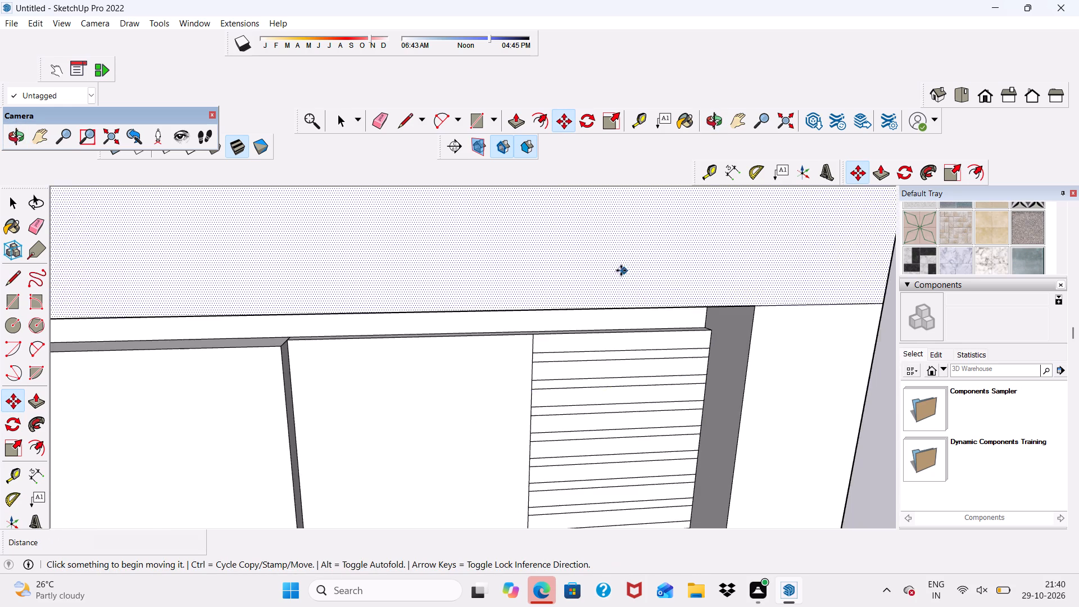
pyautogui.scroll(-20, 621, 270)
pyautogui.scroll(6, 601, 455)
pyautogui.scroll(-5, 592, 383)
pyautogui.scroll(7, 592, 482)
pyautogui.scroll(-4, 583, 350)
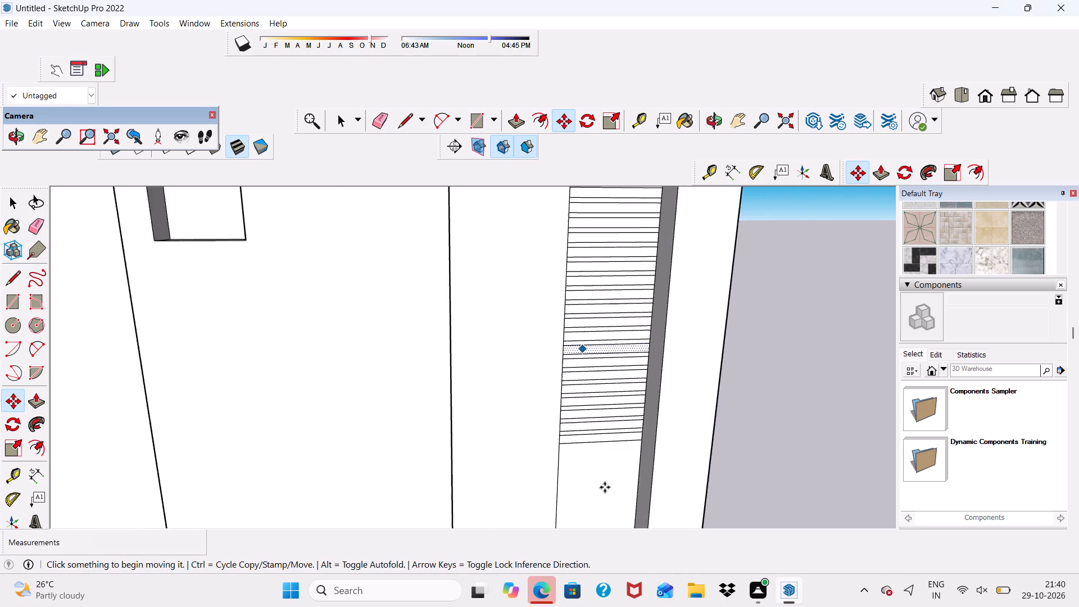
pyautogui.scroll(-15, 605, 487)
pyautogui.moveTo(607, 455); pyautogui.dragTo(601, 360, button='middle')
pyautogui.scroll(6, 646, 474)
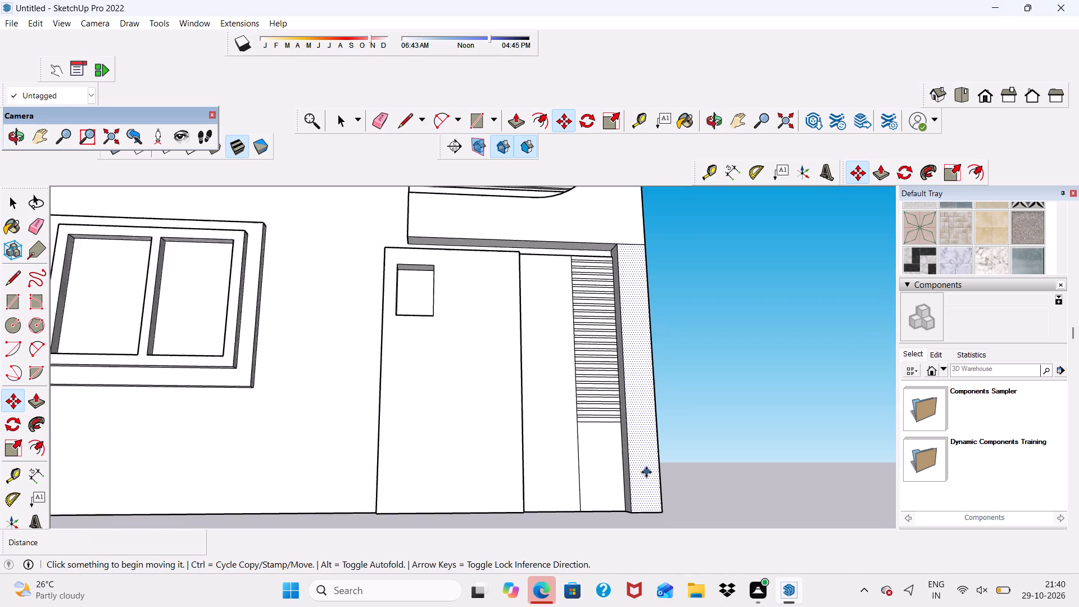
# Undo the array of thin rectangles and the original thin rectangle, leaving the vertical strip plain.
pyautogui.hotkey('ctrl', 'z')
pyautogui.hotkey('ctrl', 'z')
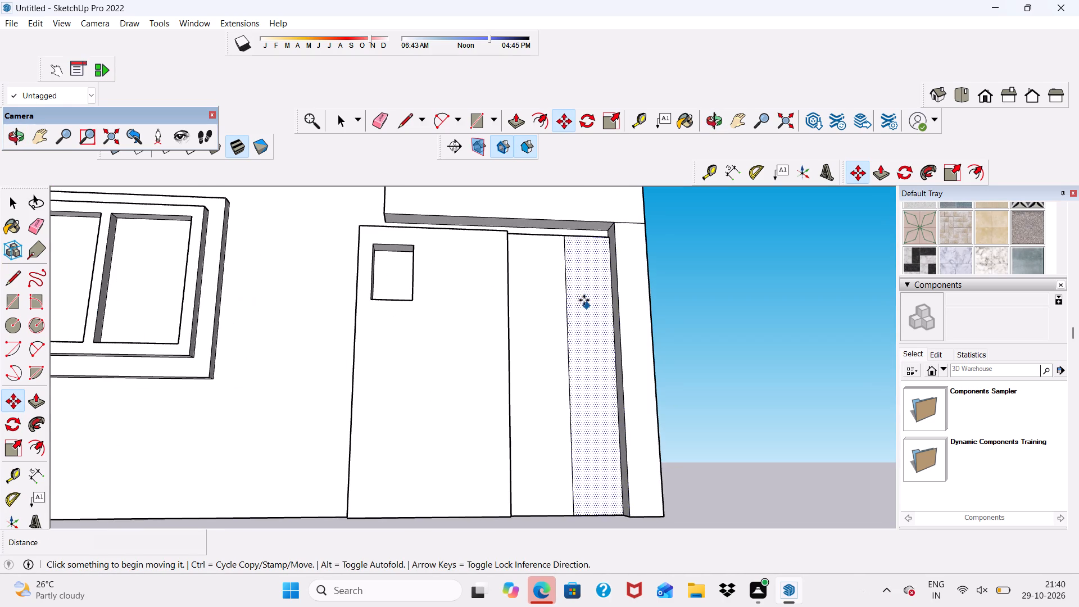
# Draw a slat rectangle about 1' 2 5/16" by 2 1/16" across the top of the strip beside the projecting strip.
pyautogui.click(468, 116)
pyautogui.scroll(4, 611, 219)
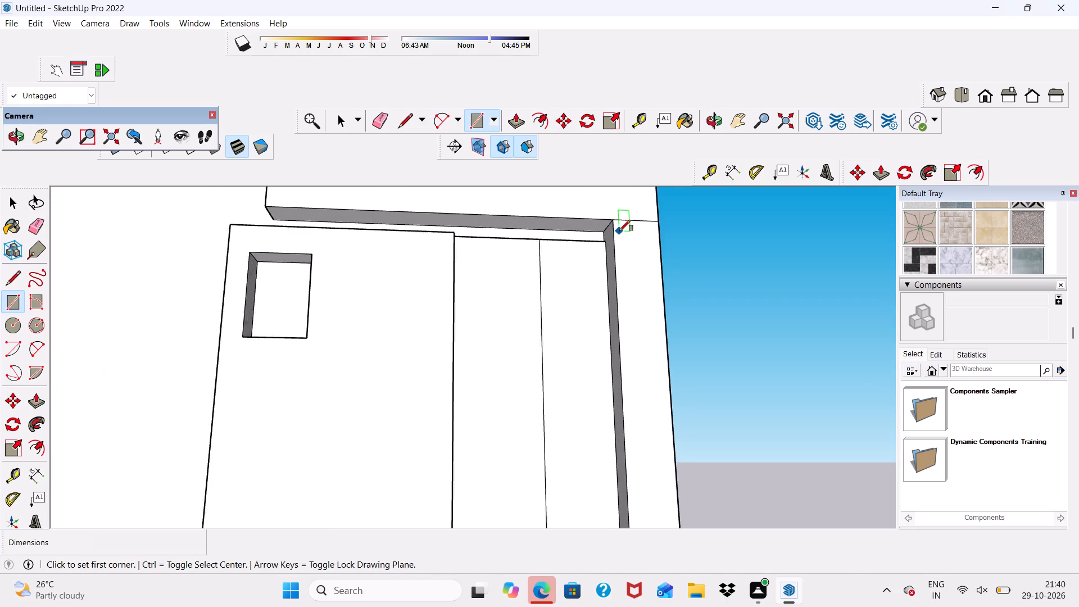
pyautogui.scroll(1, 619, 231)
pyautogui.scroll(-3, 619, 231)
pyautogui.scroll(11, 587, 235)
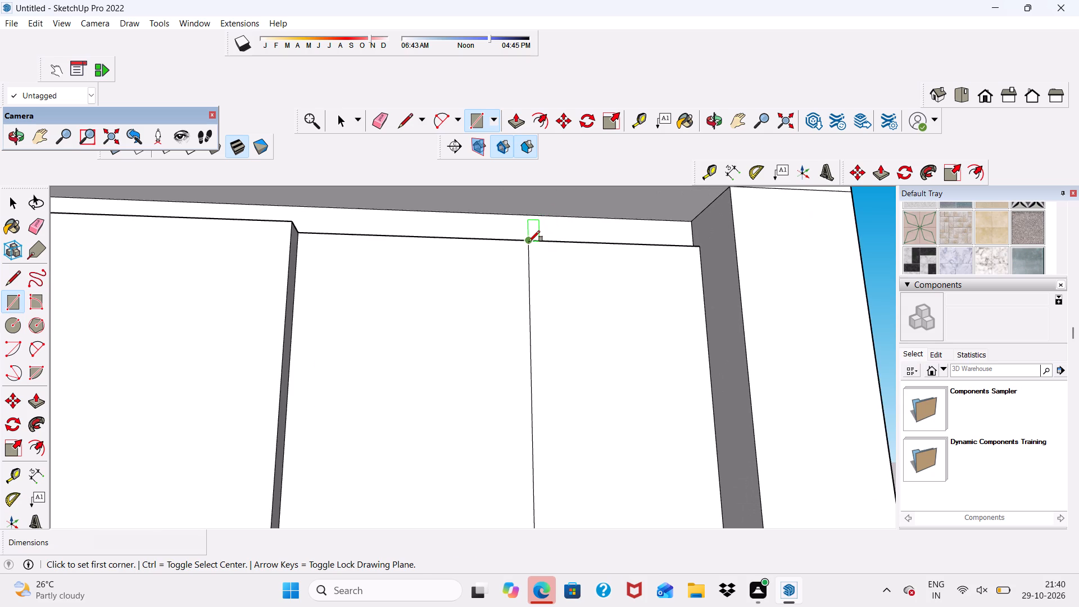
pyautogui.click(529, 242)
pyautogui.scroll(3, 698, 274)
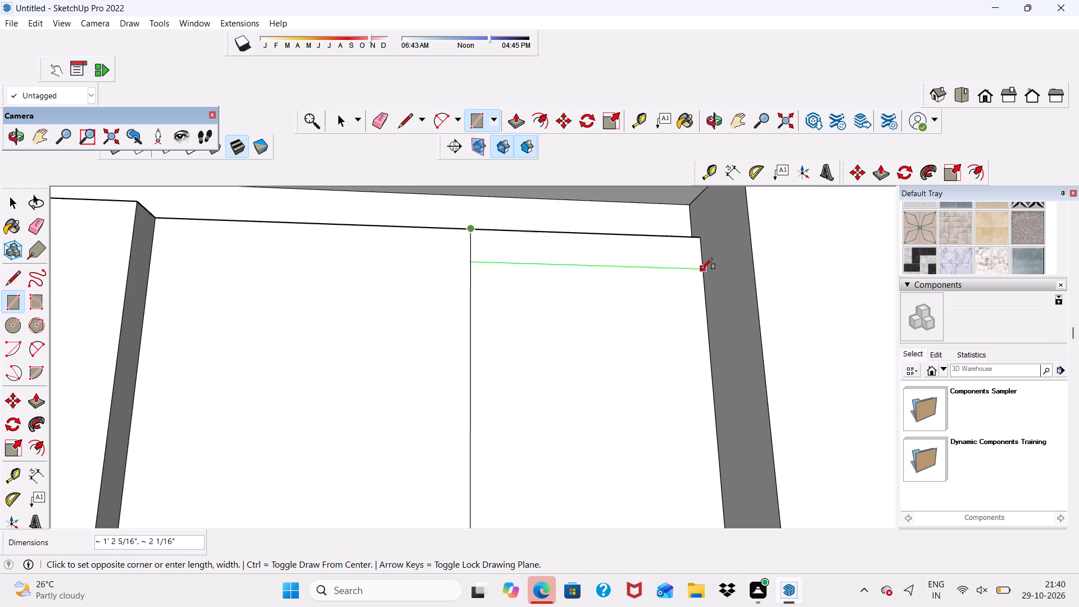
pyautogui.scroll(3, 701, 269)
pyautogui.click(702, 271)
pyautogui.scroll(-6, 619, 232)
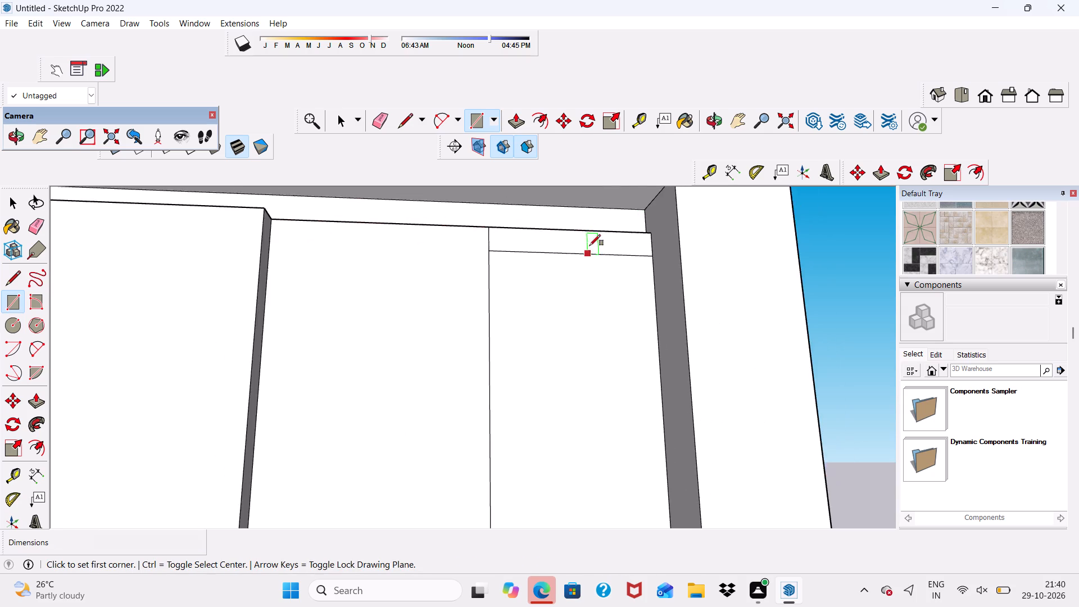
# Copy the slat rectangle about 3 7/16" downward and repeat it as an array of 35 copies down the strip.
pyautogui.scroll(-4, 590, 246)
pyautogui.press('space')
pyautogui.moveTo(773, 233); pyautogui.dragTo(788, 383, button='middle')
pyautogui.scroll(3, 551, 305)
pyautogui.doubleClick(559, 235)
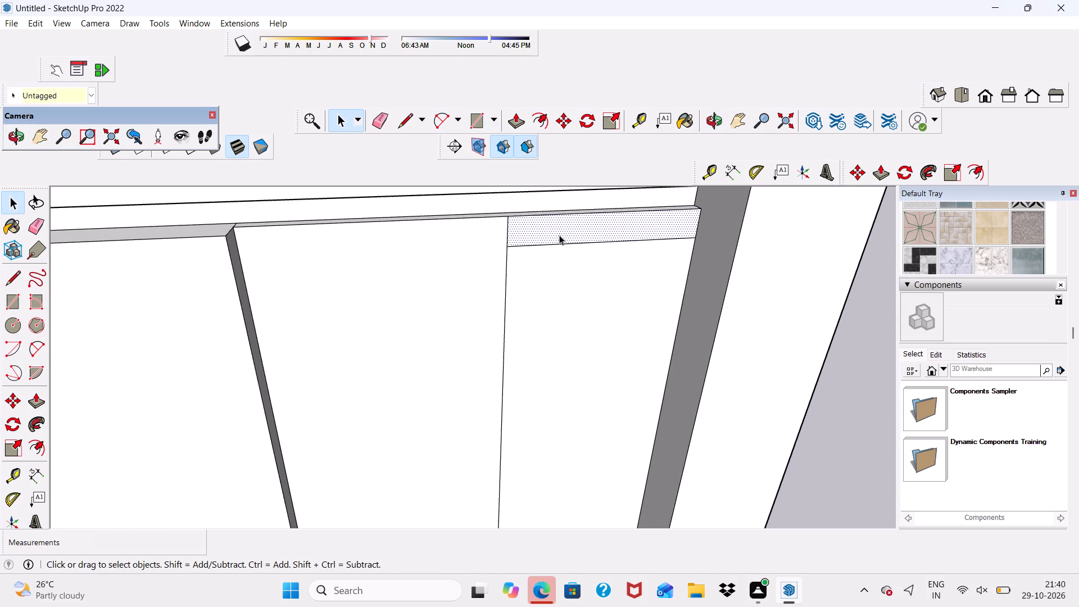
pyautogui.click(565, 118)
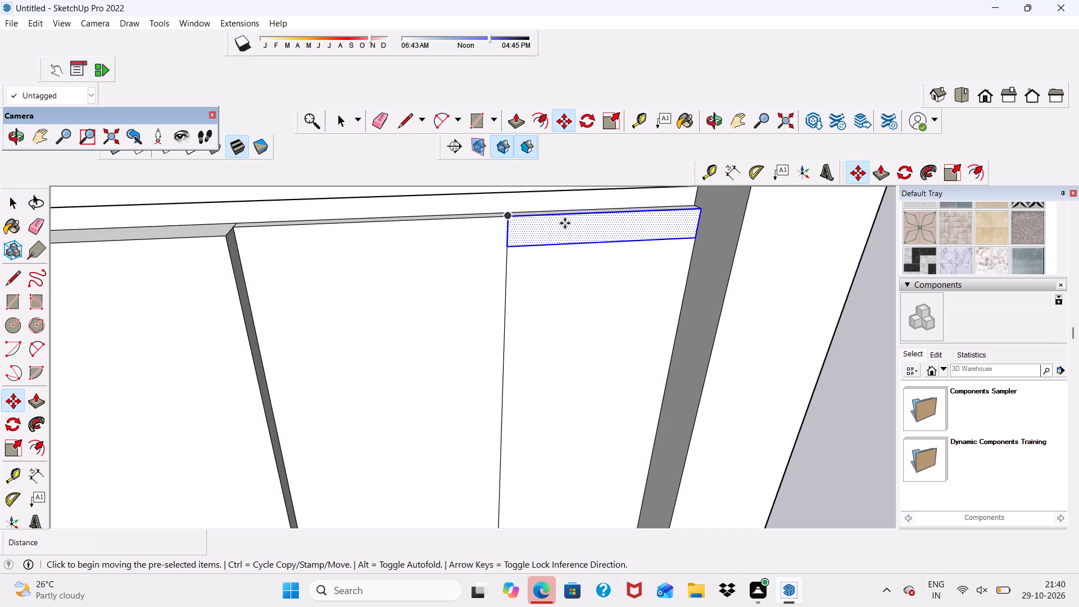
pyautogui.click(565, 223)
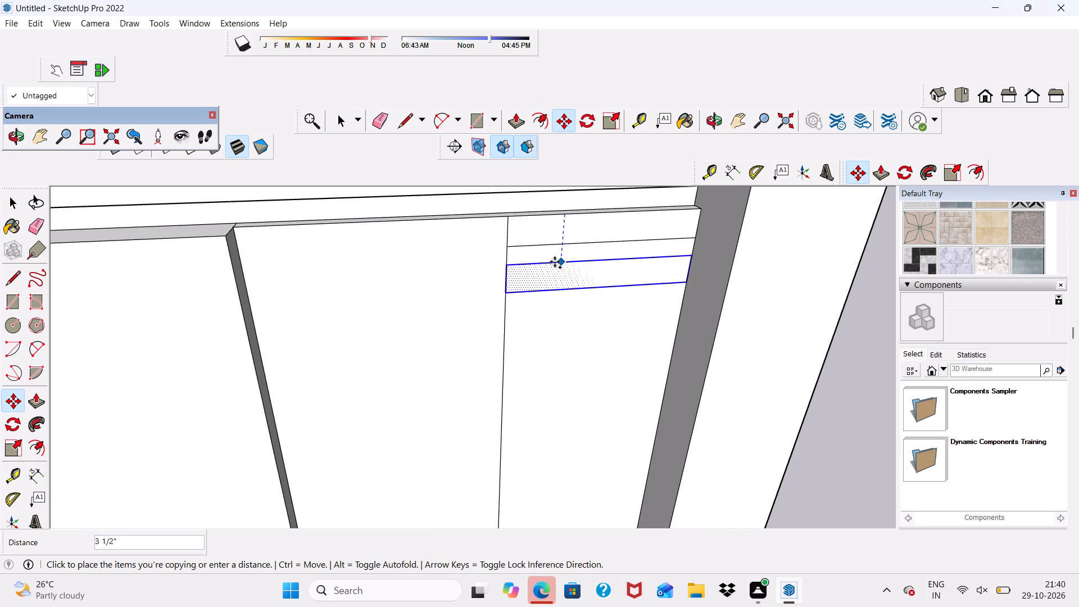
pyautogui.click(555, 261)
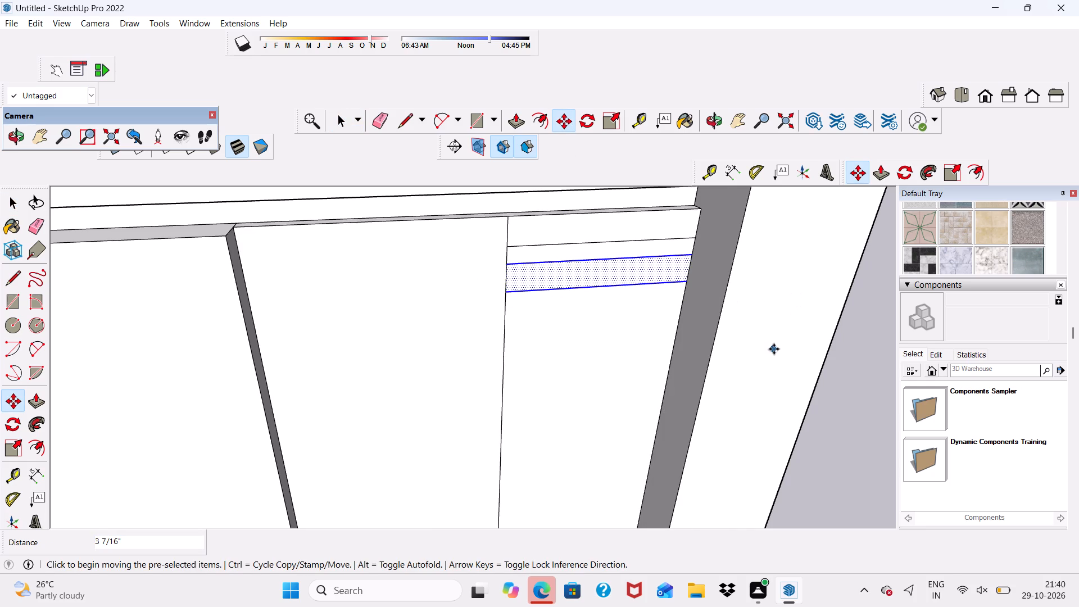
pyautogui.hotkey('shift', '*')
pyautogui.write('35')
pyautogui.press('Return')
pyautogui.scroll(-18, 733, 243)
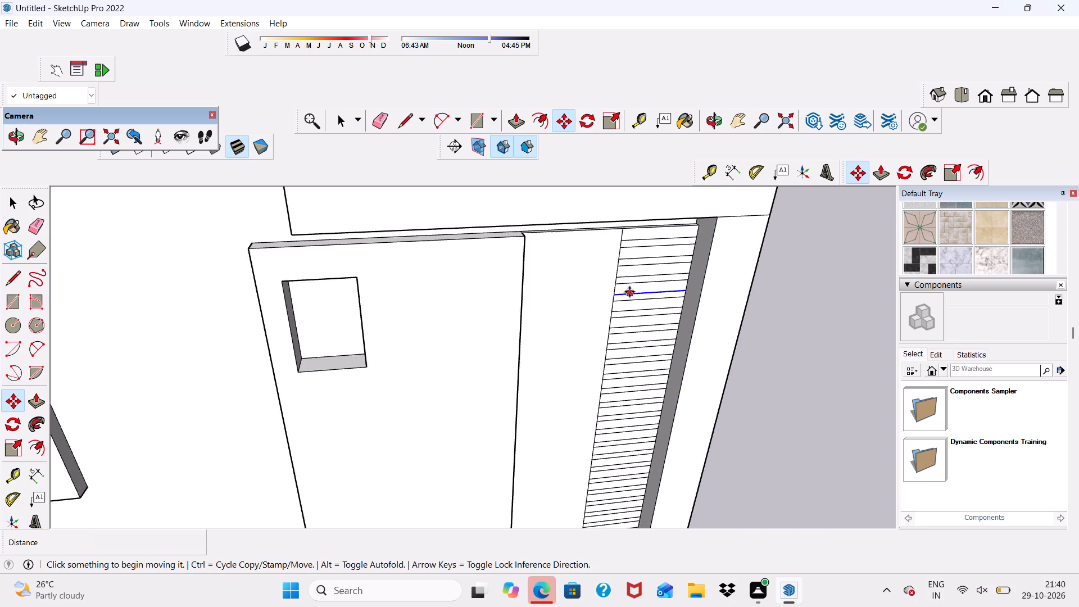
pyautogui.scroll(-4, 629, 292)
pyautogui.scroll(7, 618, 482)
pyautogui.scroll(-5, 618, 482)
pyautogui.moveTo(618, 504); pyautogui.dragTo(609, 397, button='middle')
pyautogui.scroll(1, 609, 397)
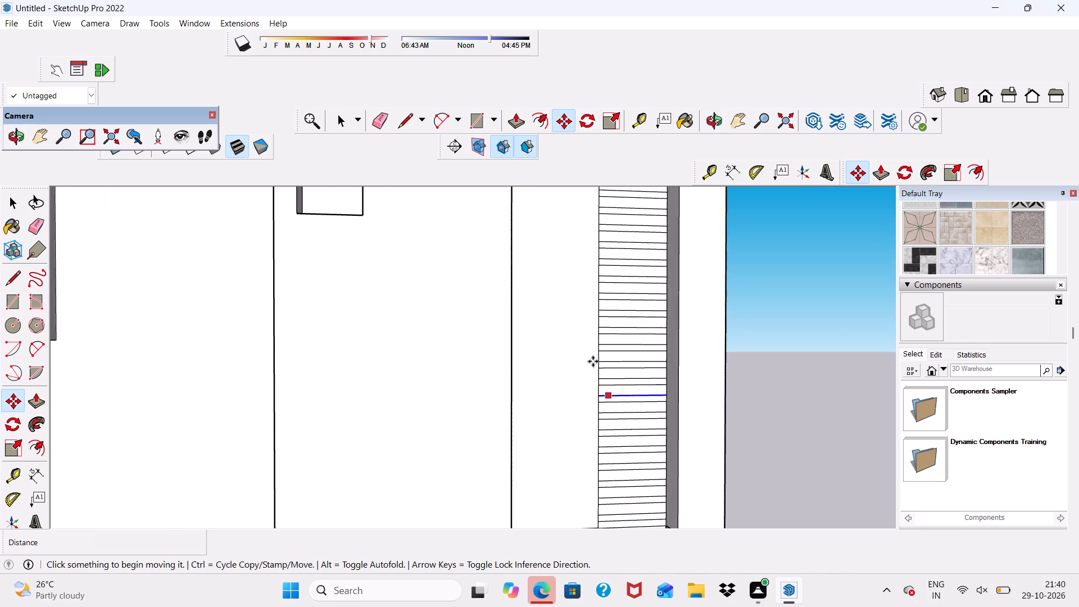
# Erase the edges of the slat that overhangs the wall's bottom edge at the foot of the slatted strip.
pyautogui.scroll(-8, 572, 333)
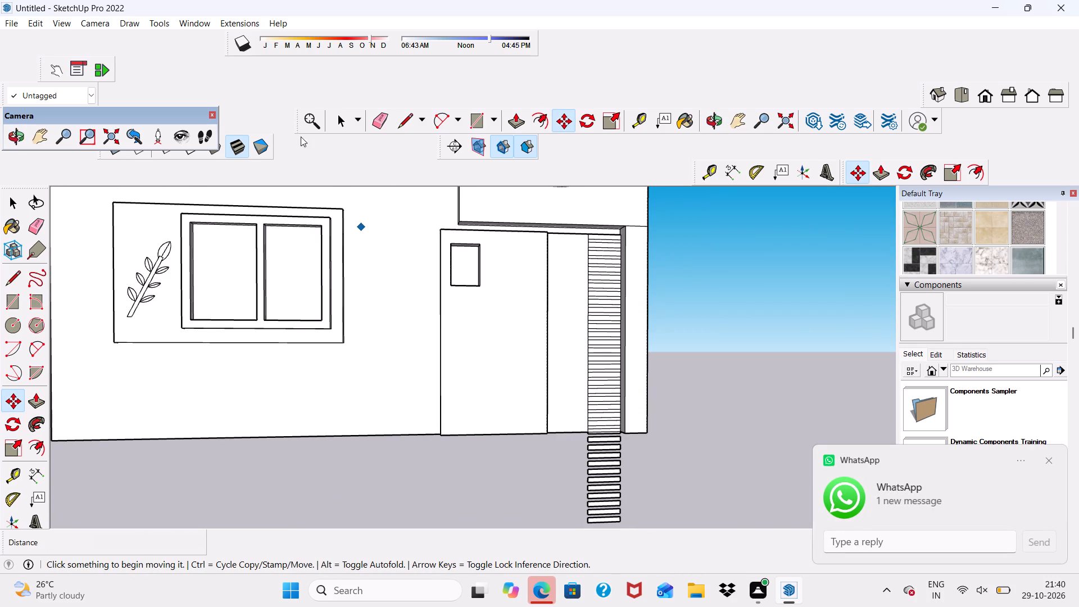
pyautogui.click(377, 113)
pyautogui.scroll(-1, 592, 406)
pyautogui.scroll(7, 629, 468)
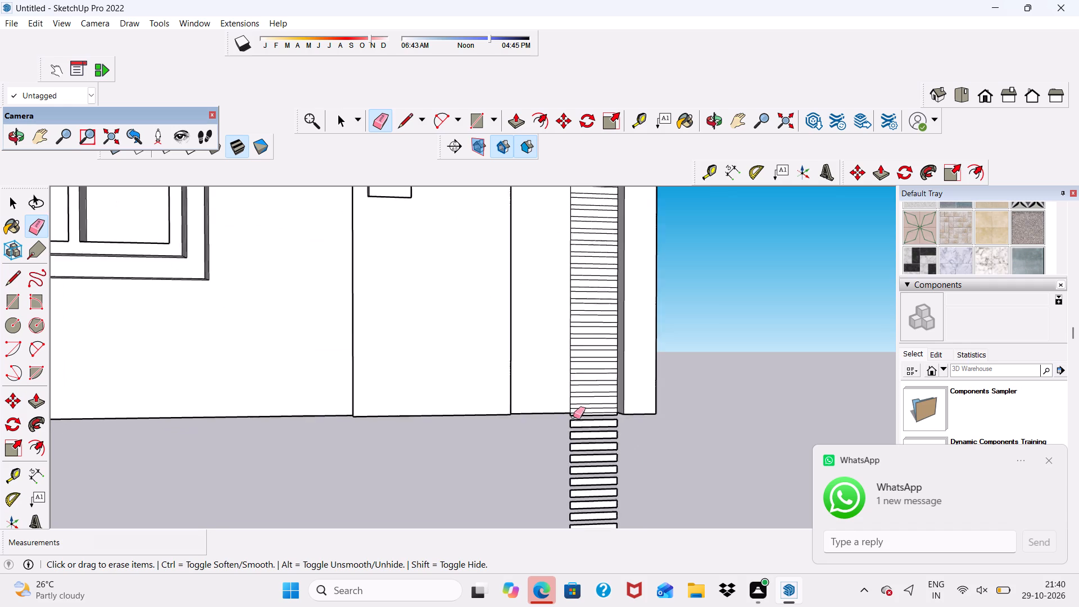
pyautogui.scroll(12, 573, 416)
pyautogui.click(572, 413)
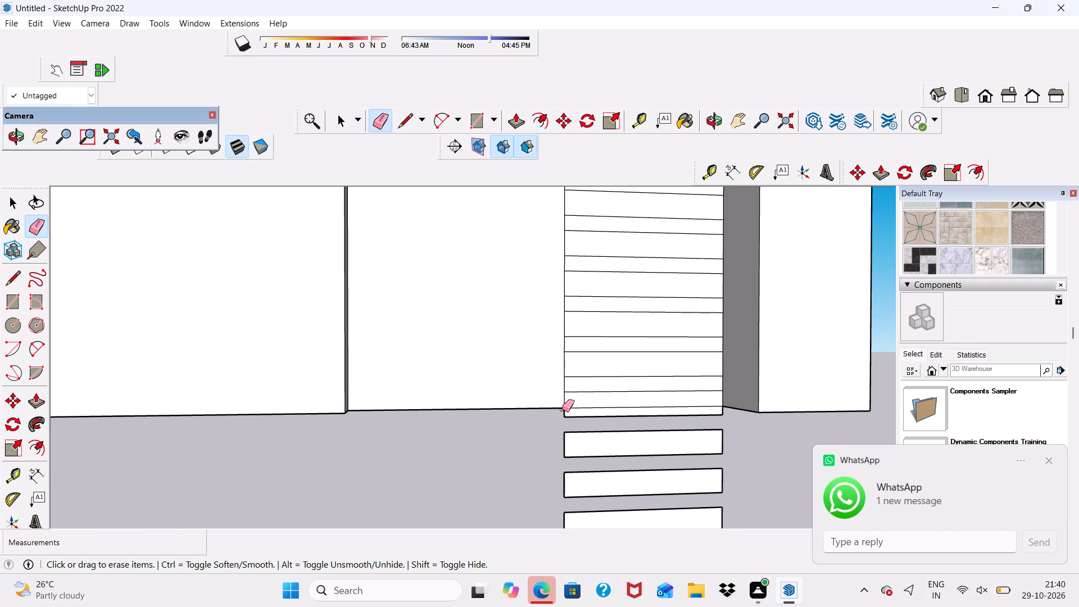
pyautogui.click(566, 411)
pyautogui.click(561, 414)
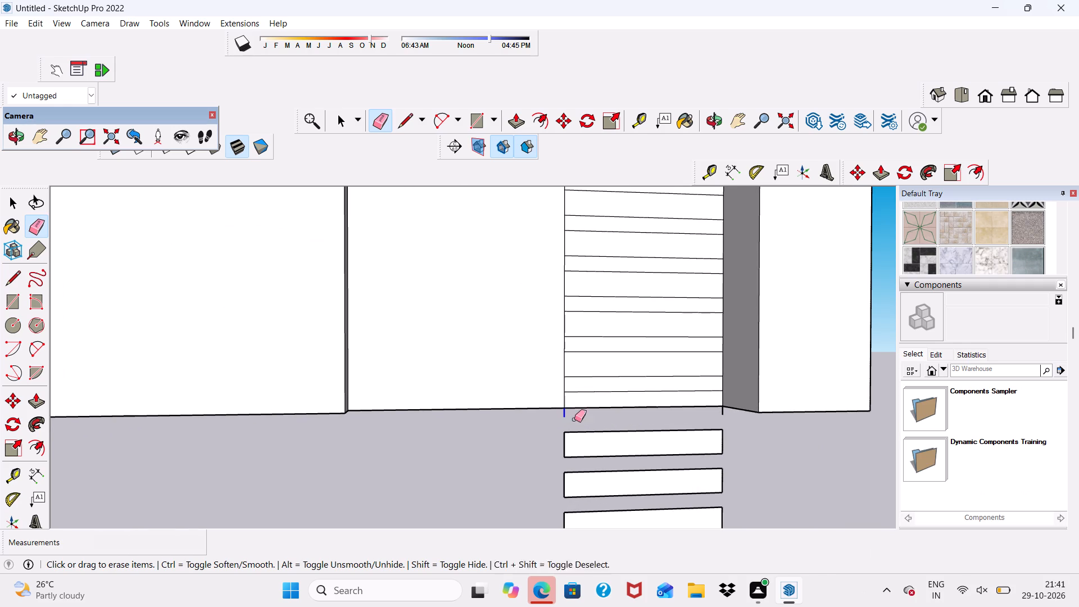
# Erase the horizontal edges of the surplus slats hanging below the wall base.
pyautogui.moveTo(581, 425); pyautogui.dragTo(600, 484)
pyautogui.scroll(-8, 588, 431)
pyautogui.moveTo(593, 443); pyautogui.dragTo(614, 499)
pyautogui.scroll(-7, 594, 407)
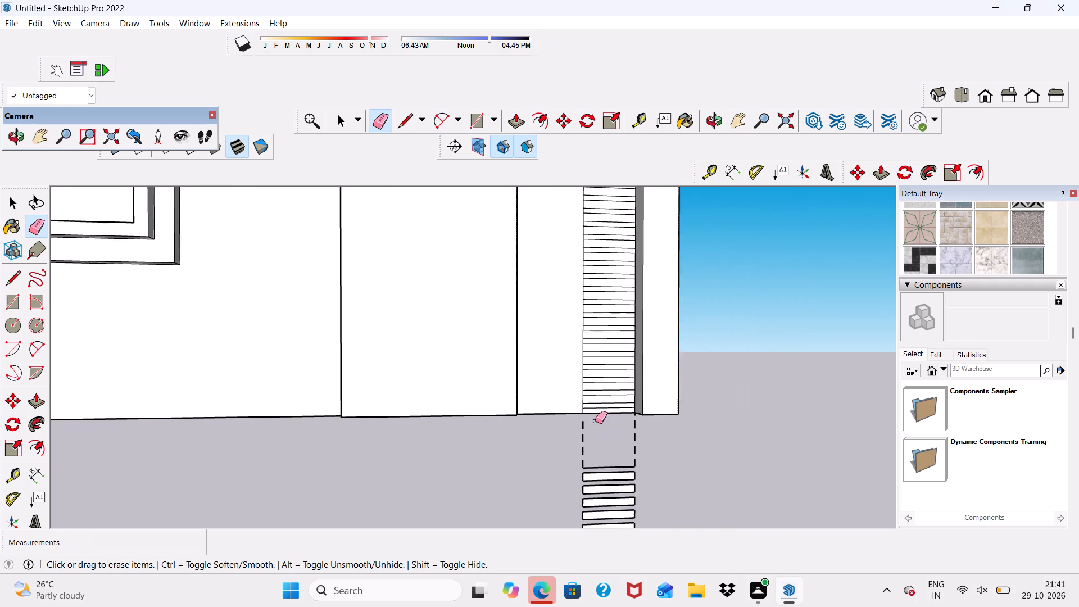
pyautogui.scroll(2, 599, 426)
pyautogui.moveTo(605, 473); pyautogui.dragTo(613, 492)
pyautogui.scroll(-7, 605, 429)
pyautogui.scroll(1, 605, 449)
pyautogui.moveTo(605, 449); pyautogui.dragTo(620, 511)
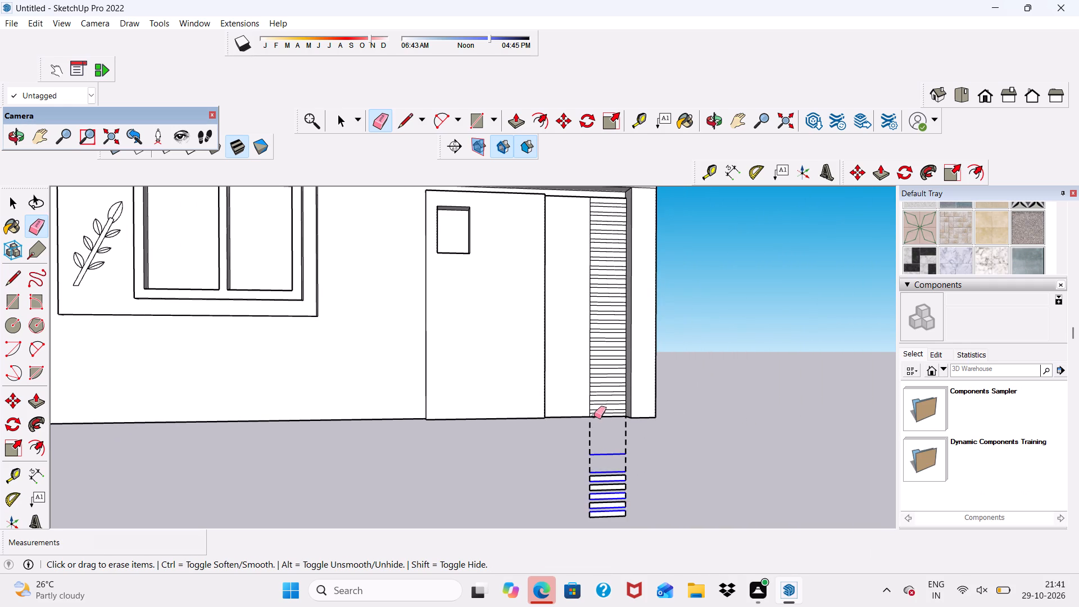
pyautogui.scroll(-6, 594, 416)
pyautogui.scroll(5, 566, 529)
pyautogui.moveTo(602, 440); pyautogui.dragTo(611, 488)
pyautogui.moveTo(609, 433); pyautogui.dragTo(613, 447)
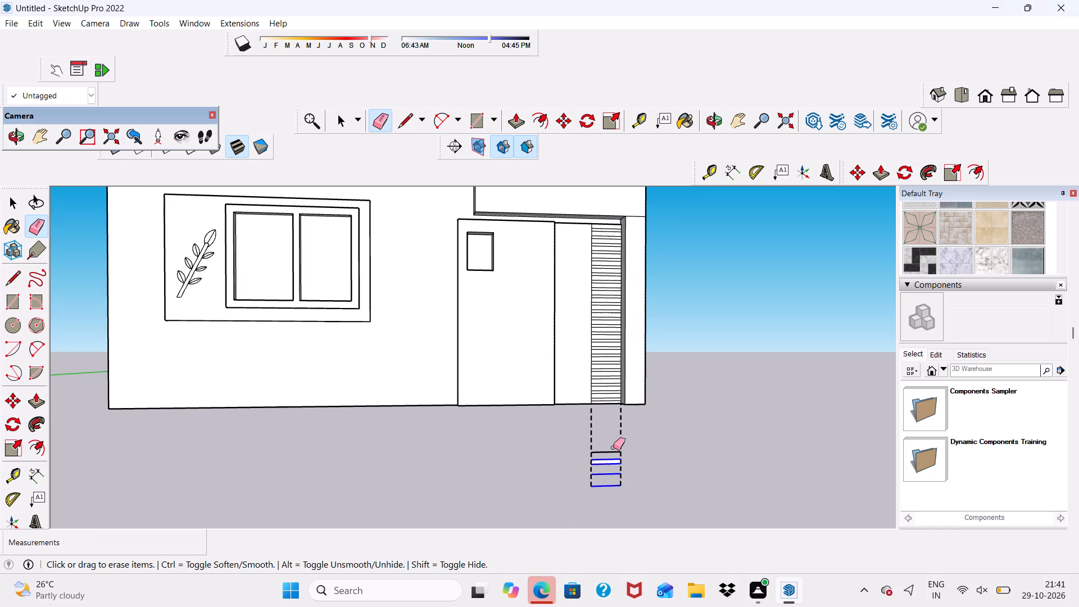
pyautogui.moveTo(613, 447); pyautogui.dragTo(615, 464)
# Erase the short vertical edge remnants just below the wall base, beside the projecting strip.
pyautogui.scroll(20, 614, 416)
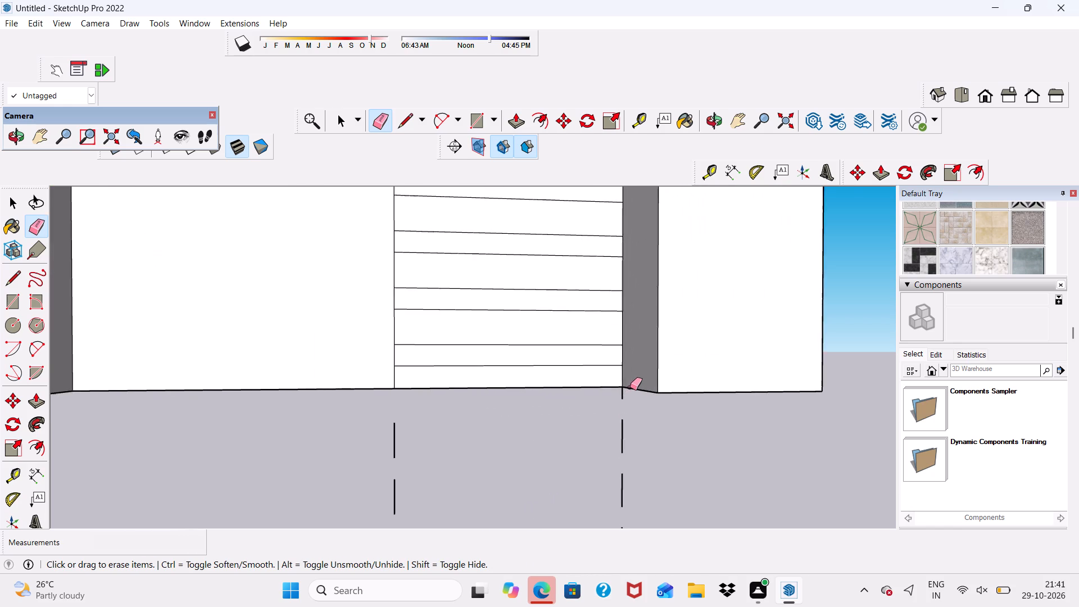
pyautogui.scroll(4, 630, 387)
pyautogui.moveTo(619, 397); pyautogui.dragTo(627, 400)
pyautogui.moveTo(627, 418); pyautogui.dragTo(622, 465)
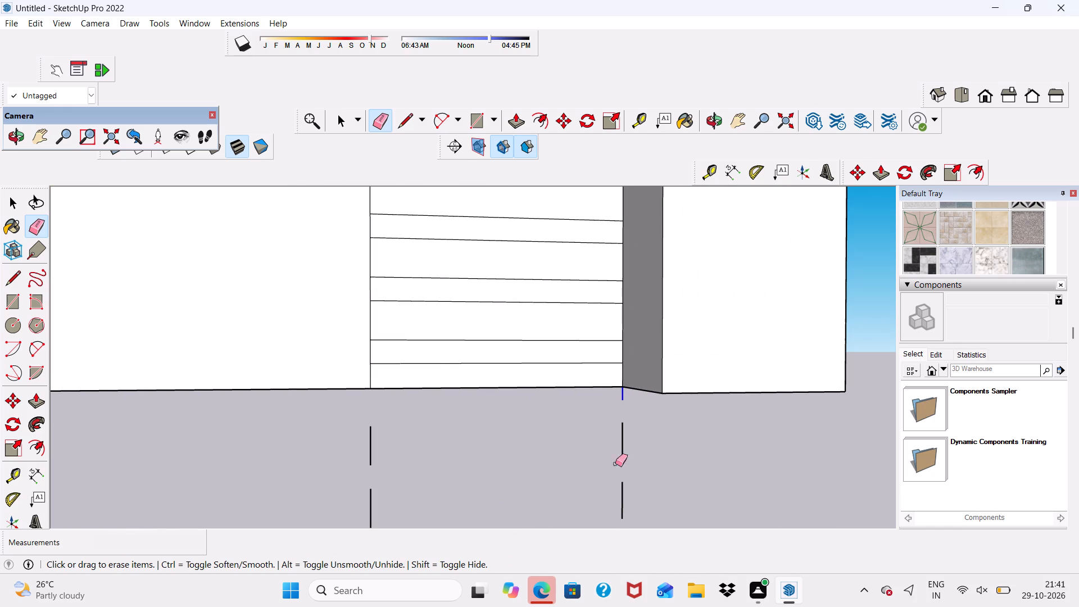
# Erase the column of leftover short vertical edges below the slatted strip's side farther from the projecting strip.
pyautogui.scroll(-7, 606, 416)
pyautogui.scroll(-7, 592, 274)
pyautogui.scroll(-7, 552, 375)
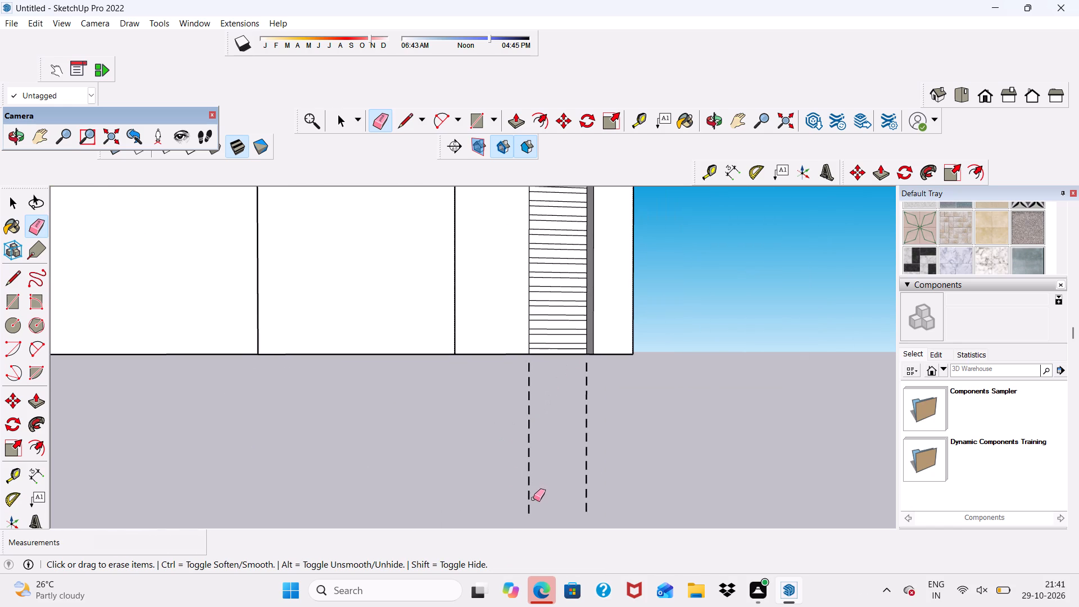
pyautogui.moveTo(529, 504); pyautogui.dragTo(531, 512)
pyautogui.moveTo(524, 493); pyautogui.dragTo(537, 501)
pyautogui.moveTo(524, 476); pyautogui.dragTo(547, 505)
pyautogui.moveTo(524, 459); pyautogui.dragTo(541, 479)
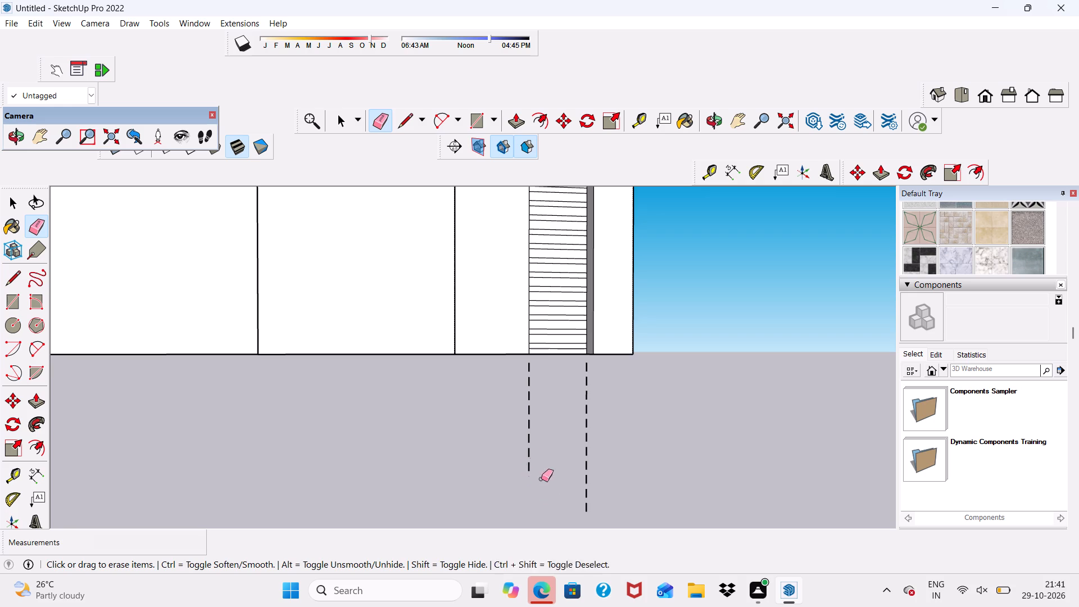
pyautogui.moveTo(541, 479); pyautogui.dragTo(545, 484)
pyautogui.moveTo(519, 428); pyautogui.dragTo(546, 466)
pyautogui.moveTo(525, 425); pyautogui.dragTo(534, 459)
pyautogui.moveTo(524, 441); pyautogui.dragTo(533, 463)
pyautogui.moveTo(525, 449); pyautogui.dragTo(534, 464)
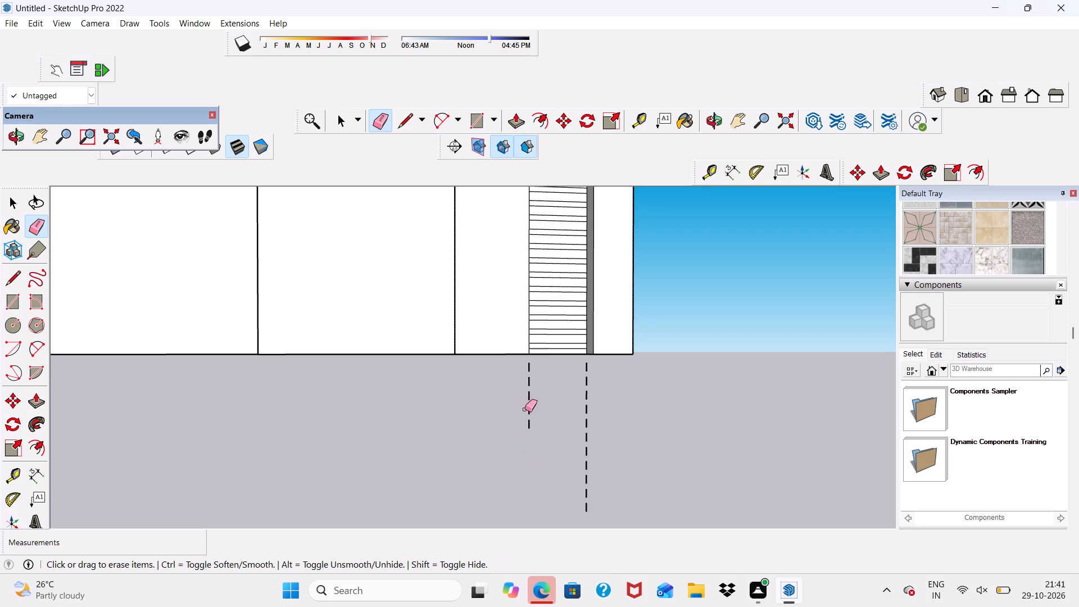
pyautogui.moveTo(525, 407); pyautogui.dragTo(536, 442)
pyautogui.moveTo(529, 413); pyautogui.dragTo(538, 440)
pyautogui.moveTo(529, 424); pyautogui.dragTo(533, 433)
pyautogui.moveTo(529, 410); pyautogui.dragTo(532, 425)
pyautogui.moveTo(531, 387); pyautogui.dragTo(531, 410)
pyautogui.moveTo(528, 382); pyautogui.dragTo(537, 410)
pyautogui.moveTo(529, 391); pyautogui.dragTo(535, 409)
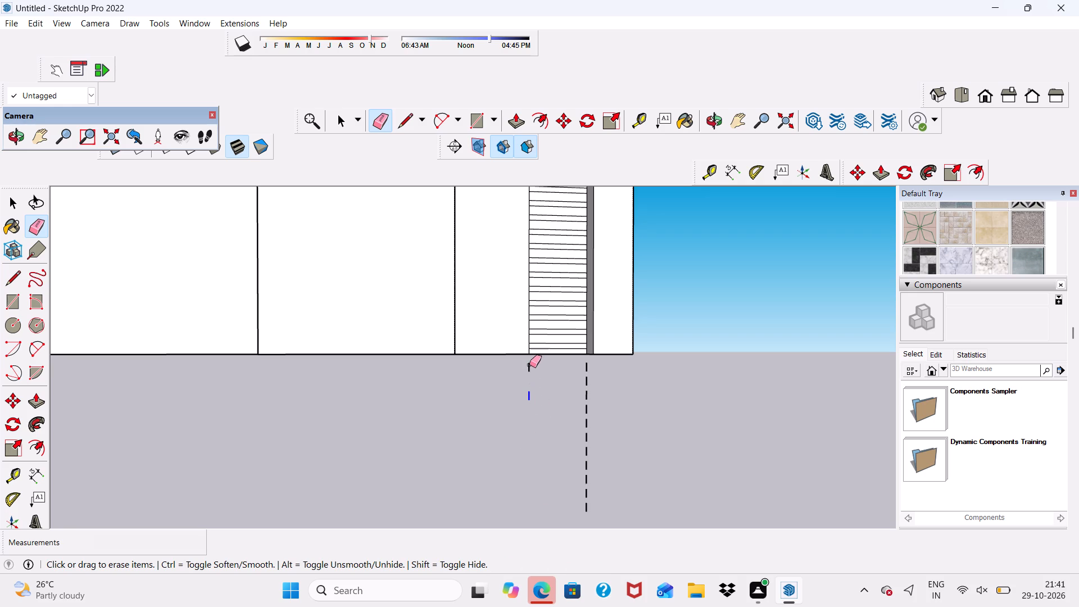
pyautogui.click(529, 364)
# Erase the remaining column of short vertical edges below the slatted strip's side next to the projecting strip.
pyautogui.scroll(4, 592, 368)
pyautogui.moveTo(587, 369); pyautogui.dragTo(587, 371)
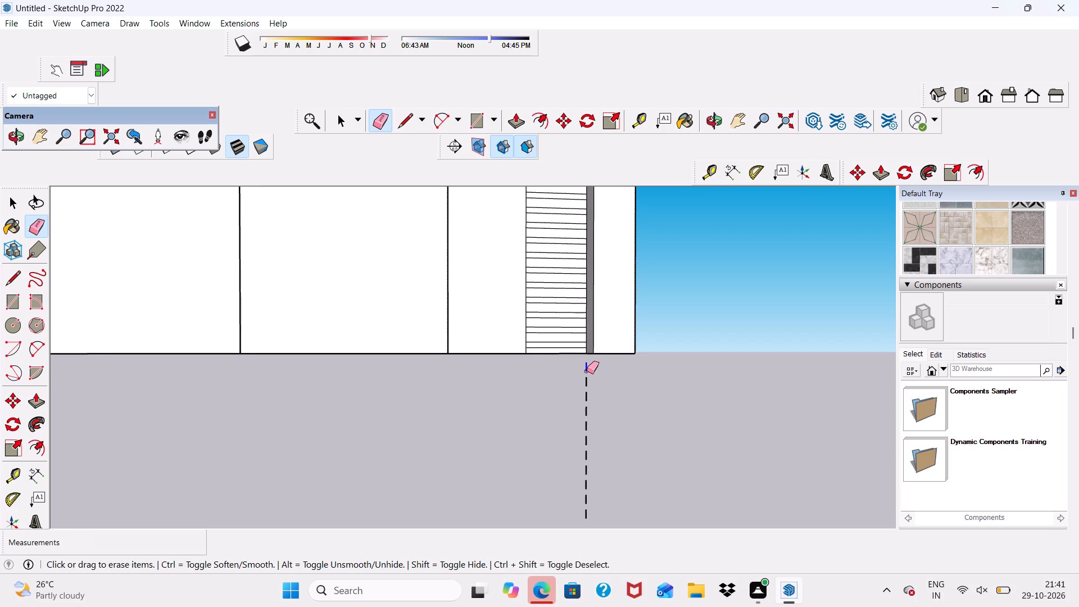
pyautogui.moveTo(587, 371); pyautogui.dragTo(584, 465)
pyautogui.moveTo(584, 465); pyautogui.dragTo(583, 471)
pyautogui.moveTo(586, 397); pyautogui.dragTo(586, 427)
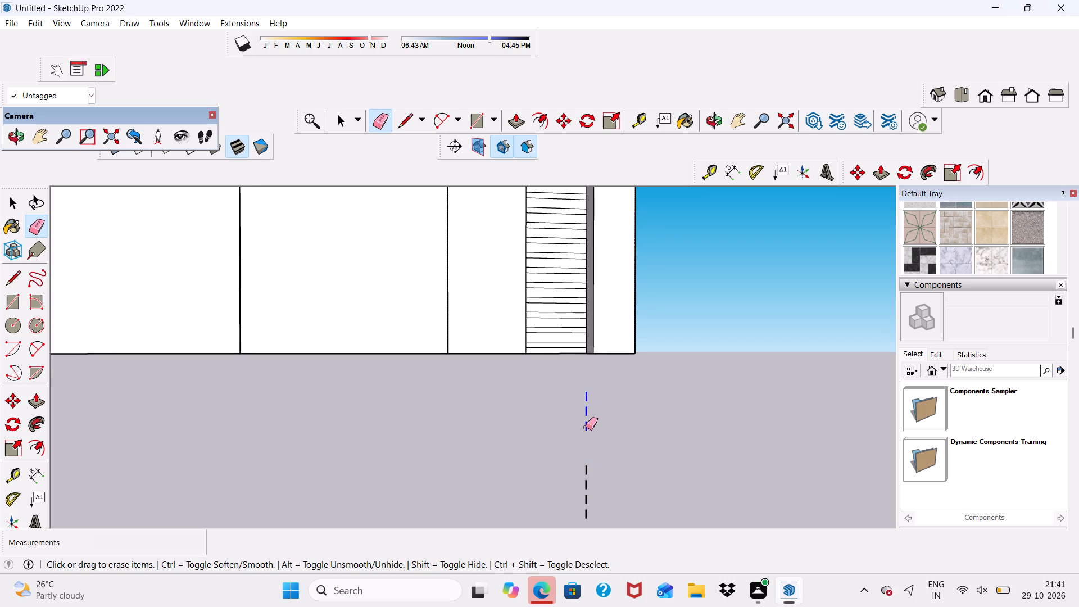
pyautogui.moveTo(586, 427); pyautogui.dragTo(586, 442)
pyautogui.scroll(-6, 584, 349)
pyautogui.scroll(4, 592, 431)
pyautogui.moveTo(589, 437); pyautogui.dragTo(587, 442)
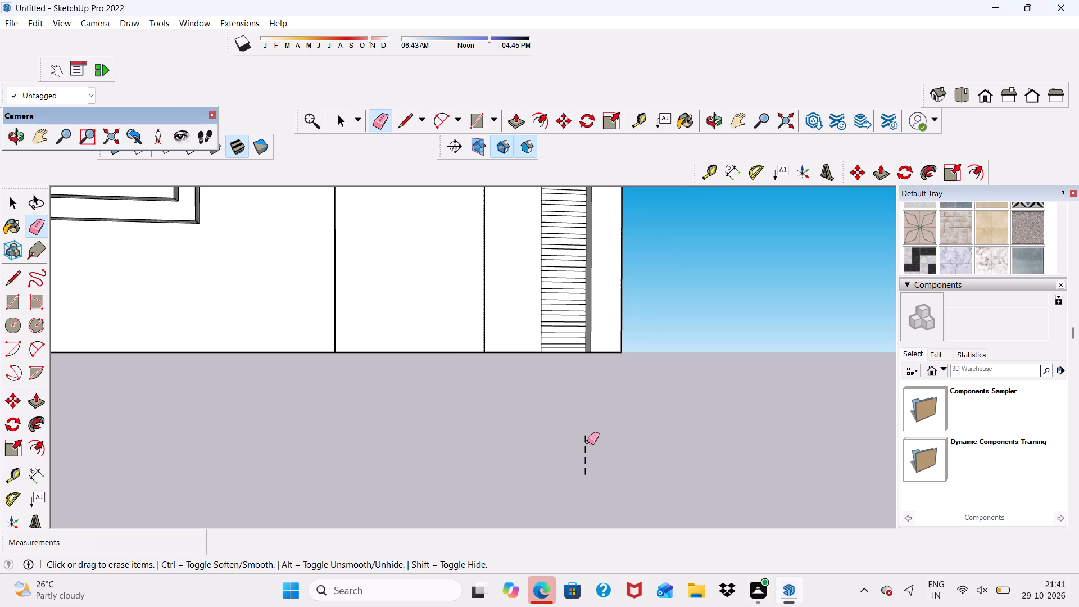
pyautogui.moveTo(587, 442); pyautogui.dragTo(580, 493)
pyautogui.moveTo(575, 436); pyautogui.dragTo(589, 441)
pyautogui.scroll(-7, 588, 400)
pyautogui.moveTo(611, 425); pyautogui.dragTo(651, 451, button='middle')
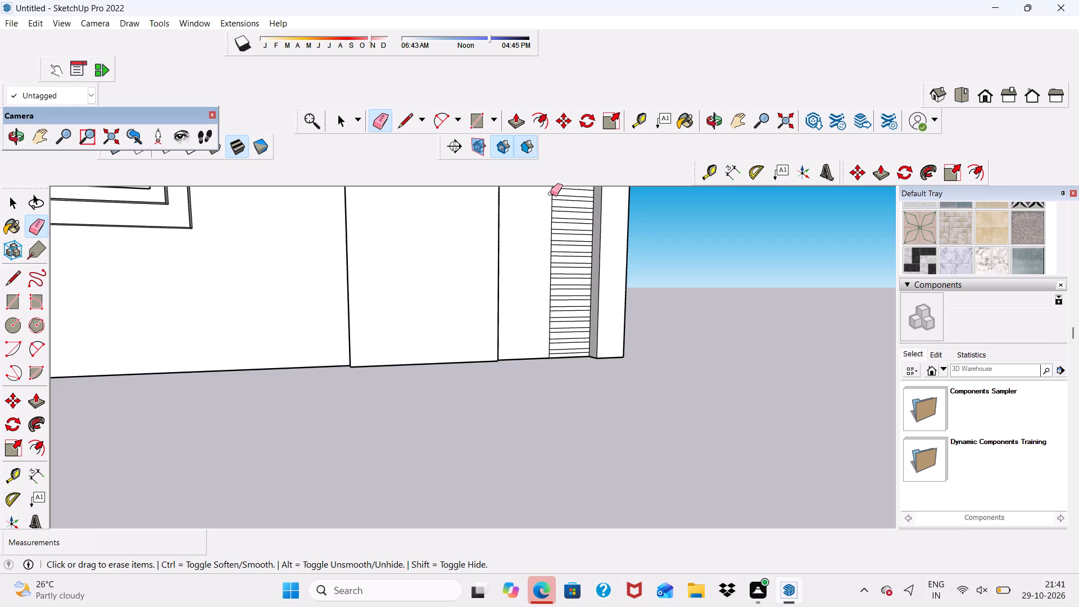
pyautogui.press('space')
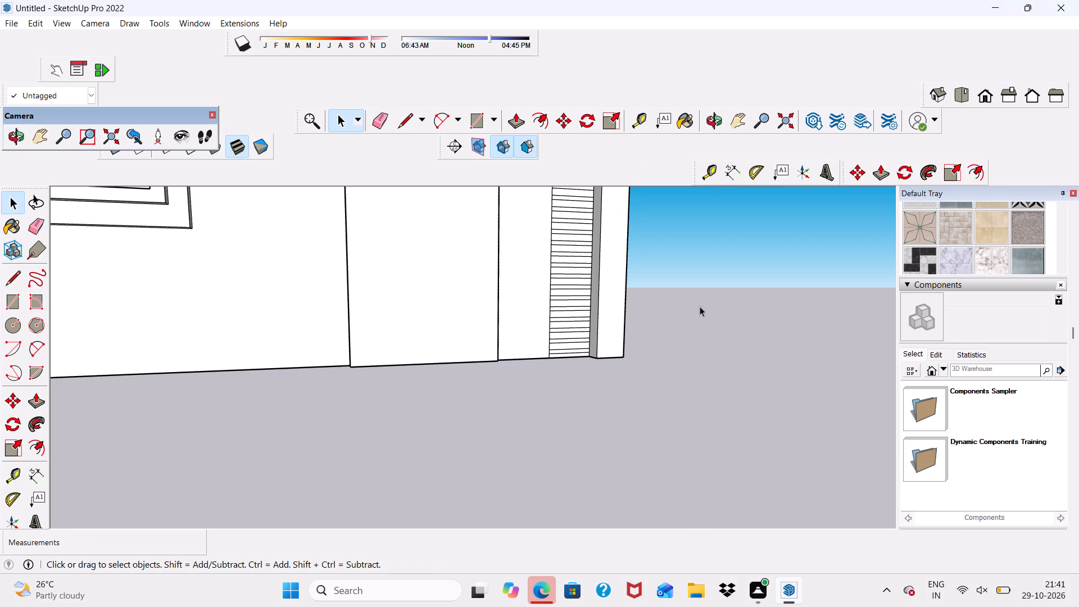
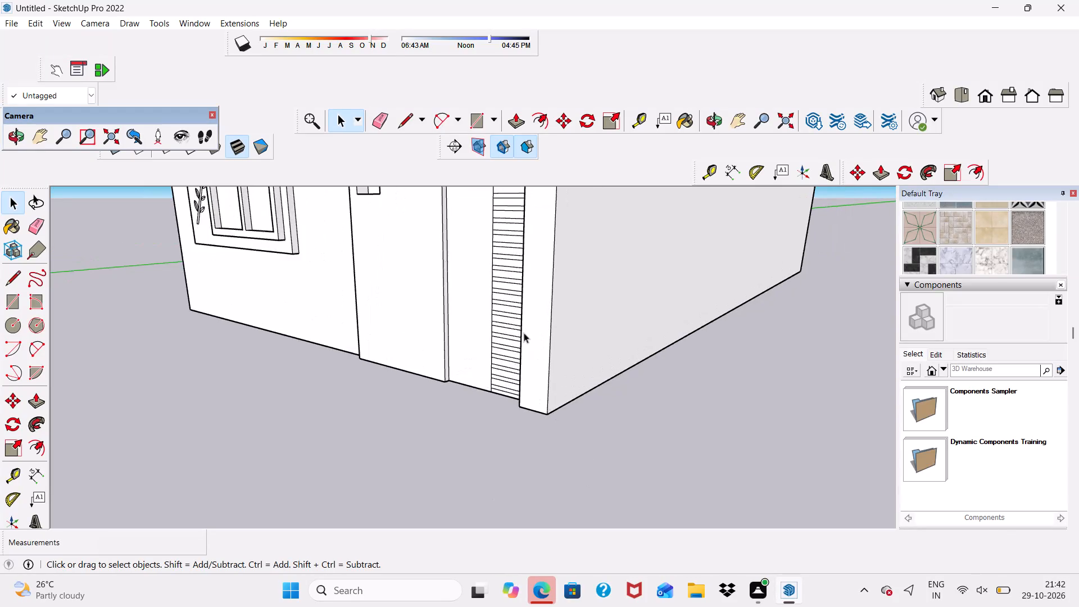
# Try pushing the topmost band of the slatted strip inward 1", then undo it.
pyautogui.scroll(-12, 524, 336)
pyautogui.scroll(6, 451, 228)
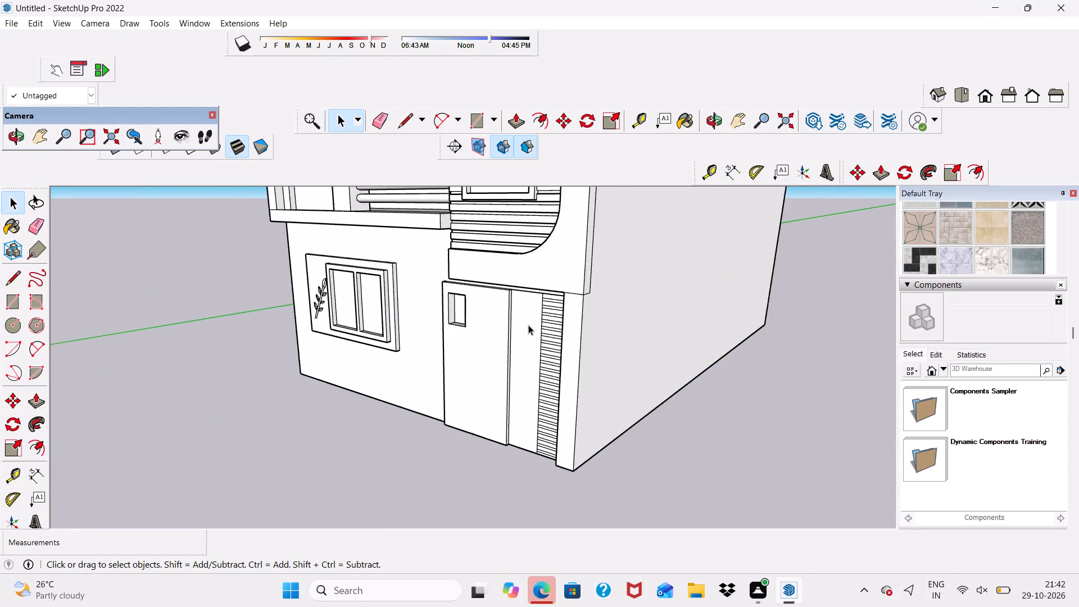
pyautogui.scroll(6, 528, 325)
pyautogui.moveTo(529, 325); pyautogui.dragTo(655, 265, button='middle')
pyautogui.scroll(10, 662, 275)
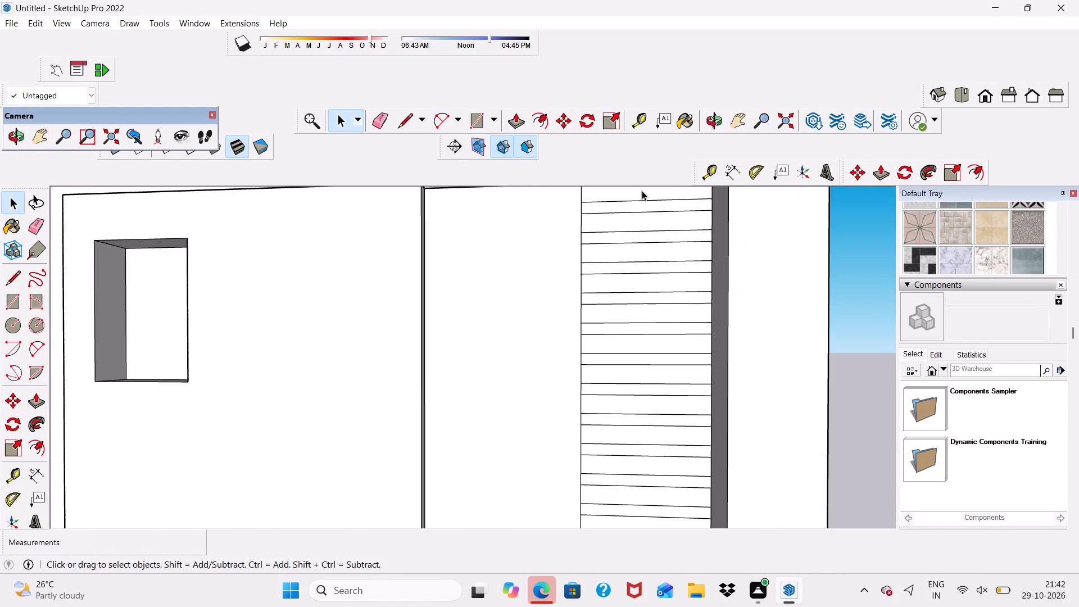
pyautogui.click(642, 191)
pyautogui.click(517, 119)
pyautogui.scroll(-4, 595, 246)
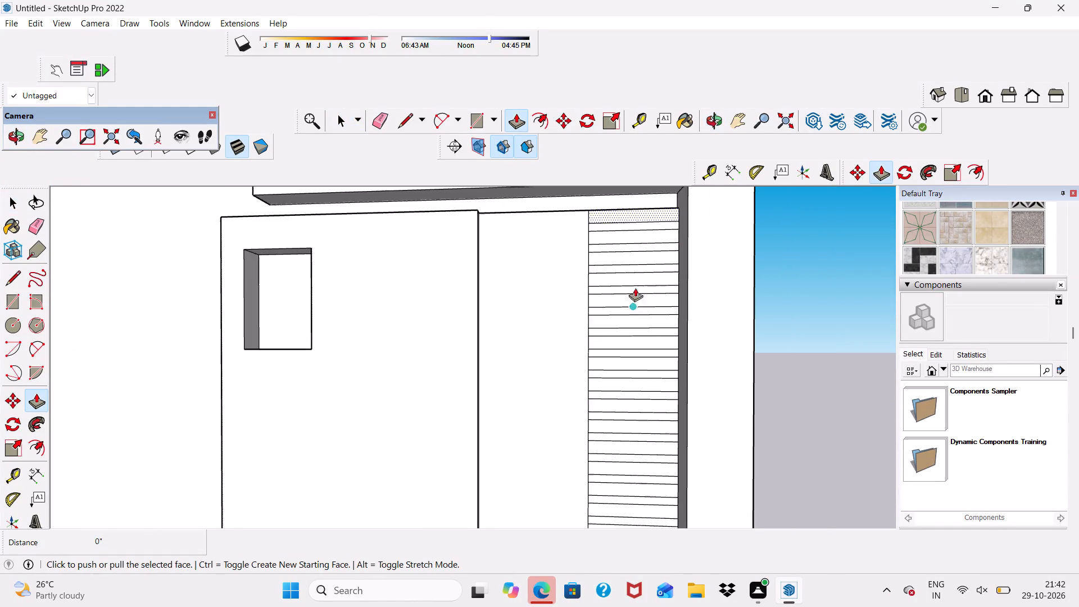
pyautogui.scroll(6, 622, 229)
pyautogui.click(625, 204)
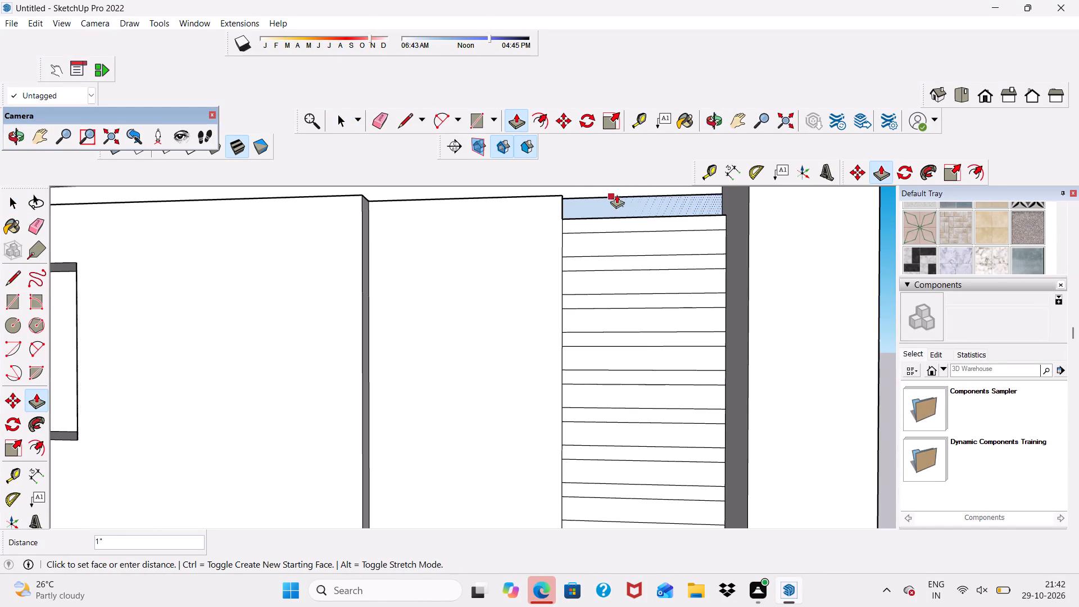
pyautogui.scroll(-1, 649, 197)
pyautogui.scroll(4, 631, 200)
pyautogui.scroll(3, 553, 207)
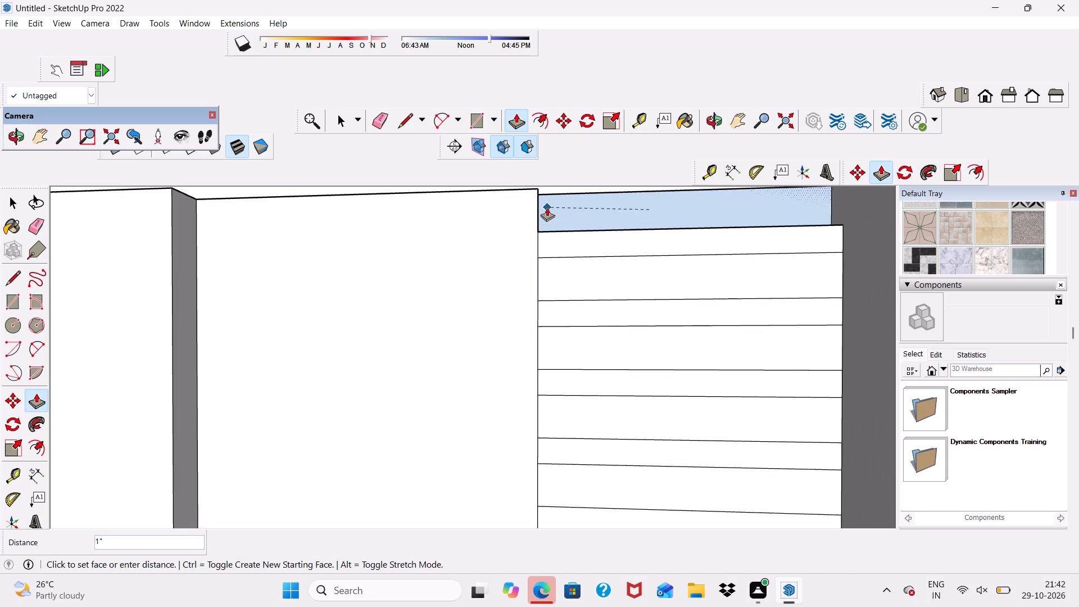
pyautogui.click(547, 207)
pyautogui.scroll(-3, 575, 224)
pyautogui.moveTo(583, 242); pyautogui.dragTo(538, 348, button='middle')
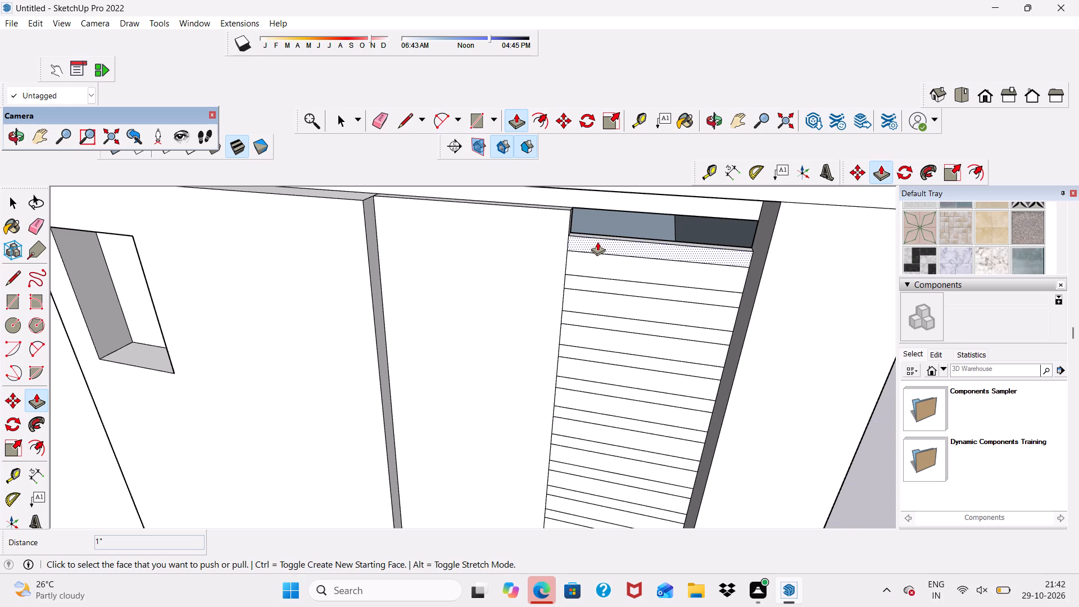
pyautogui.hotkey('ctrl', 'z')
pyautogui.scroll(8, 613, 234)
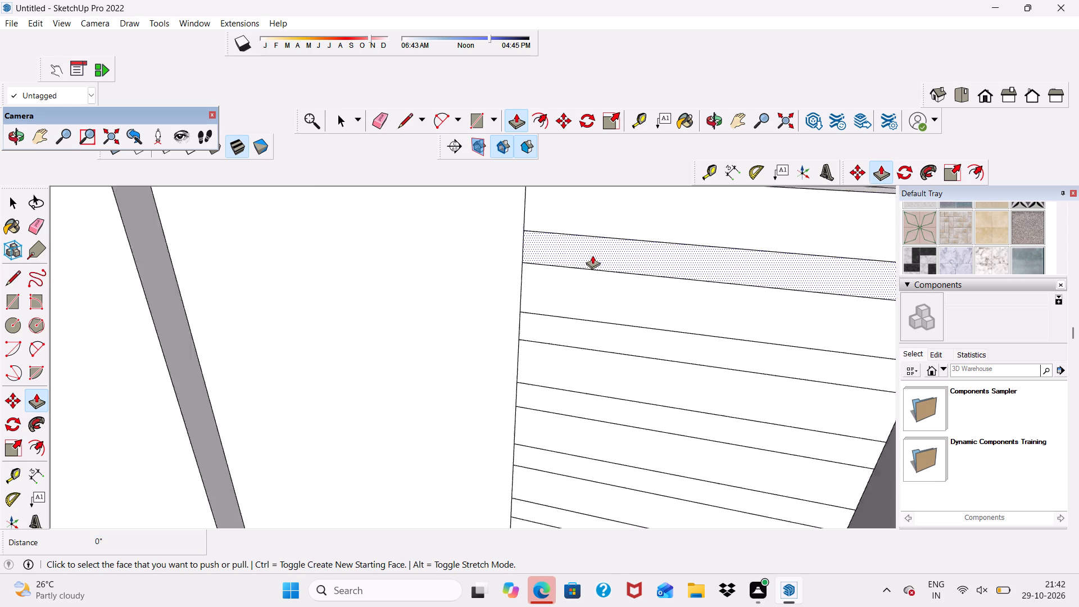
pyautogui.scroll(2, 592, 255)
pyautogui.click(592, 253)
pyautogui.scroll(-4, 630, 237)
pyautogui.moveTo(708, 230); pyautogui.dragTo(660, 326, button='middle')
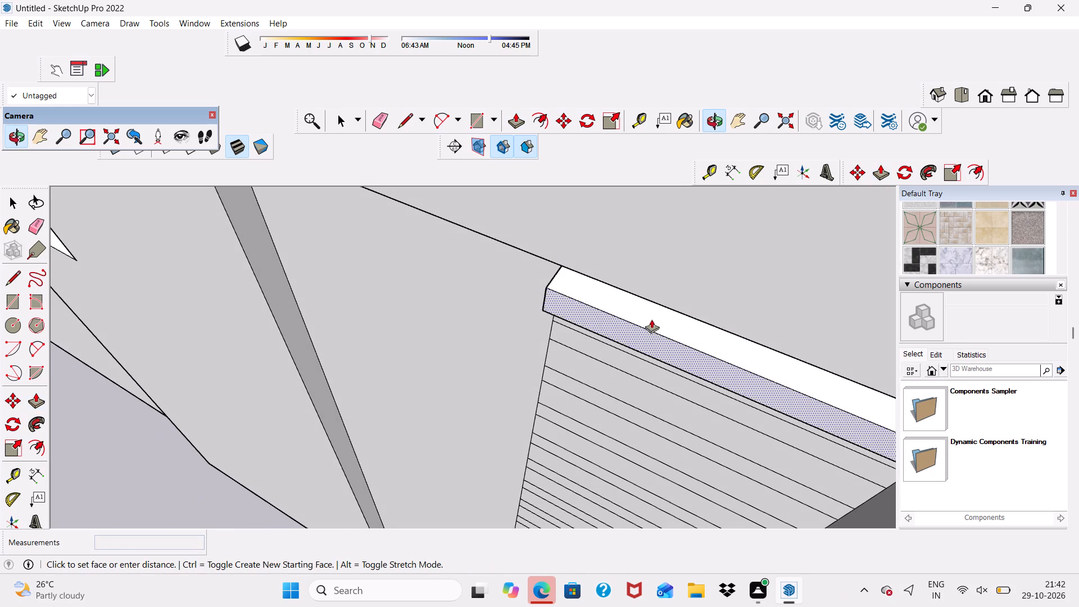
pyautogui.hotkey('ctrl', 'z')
# Push the topmost wide band of the slatted strip inward 1" with Push/Pull.
pyautogui.scroll(-1, 555, 343)
pyautogui.moveTo(565, 344); pyautogui.dragTo(606, 223, button='middle')
pyautogui.scroll(1, 607, 219)
pyautogui.scroll(-7, 587, 246)
pyautogui.scroll(6, 575, 273)
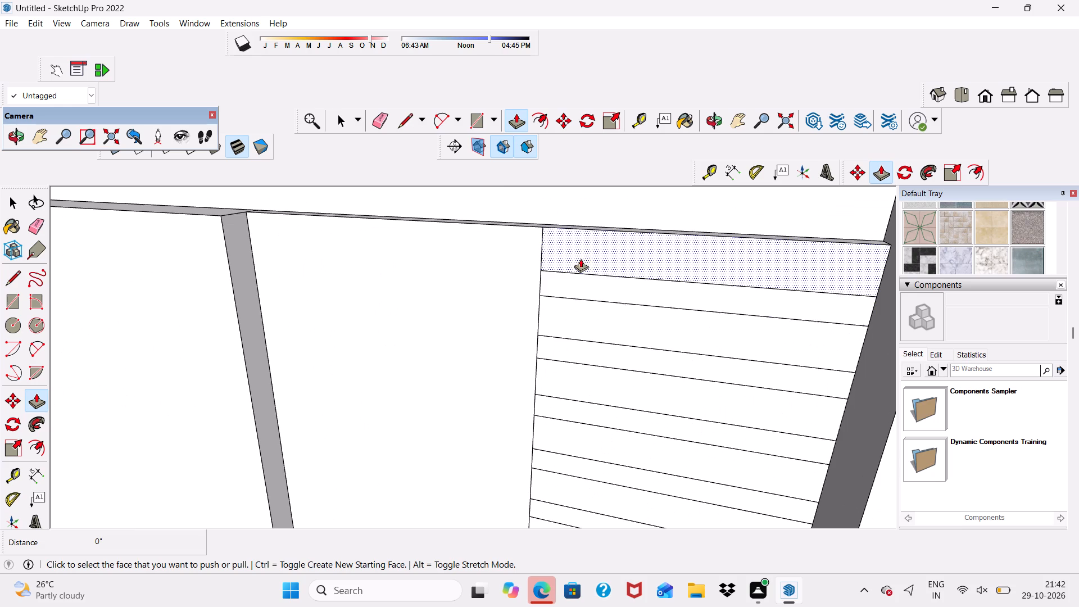
pyautogui.click(584, 244)
pyautogui.click(621, 219)
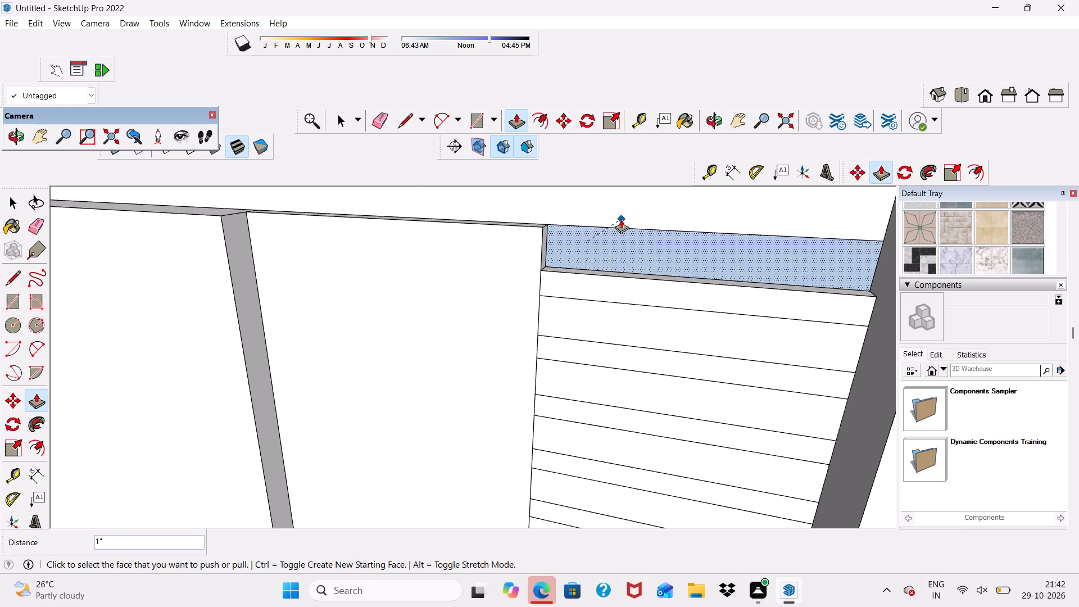
# Push the second wide band from the top of the slatted strip inward 1", leaving the narrow slat above it.
pyautogui.click(583, 311)
pyautogui.scroll(5, 634, 239)
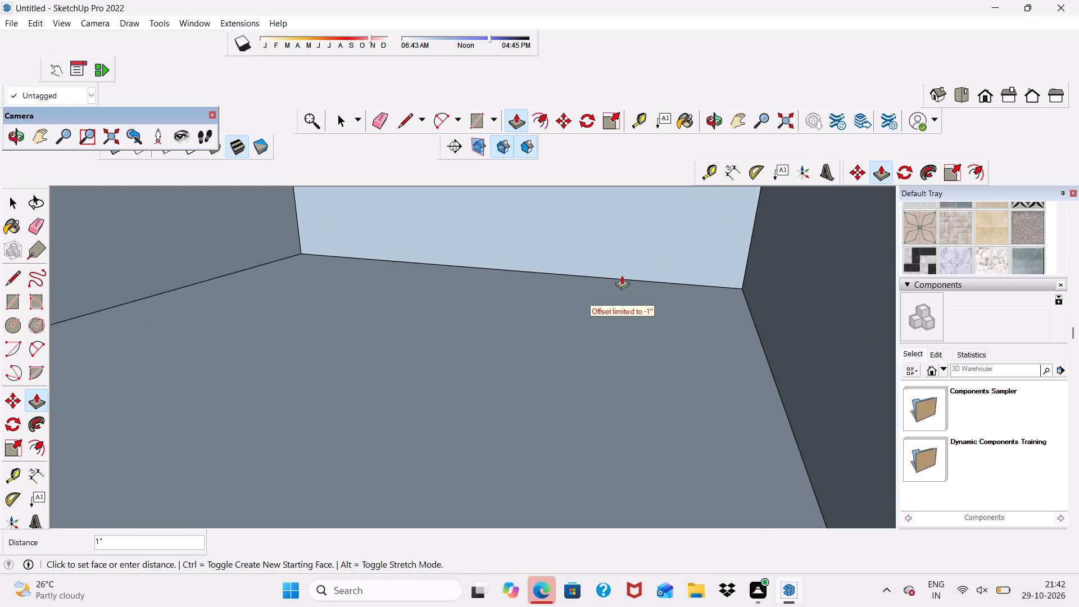
pyautogui.scroll(-15, 622, 275)
pyautogui.scroll(-6, 513, 331)
pyautogui.scroll(3, 499, 465)
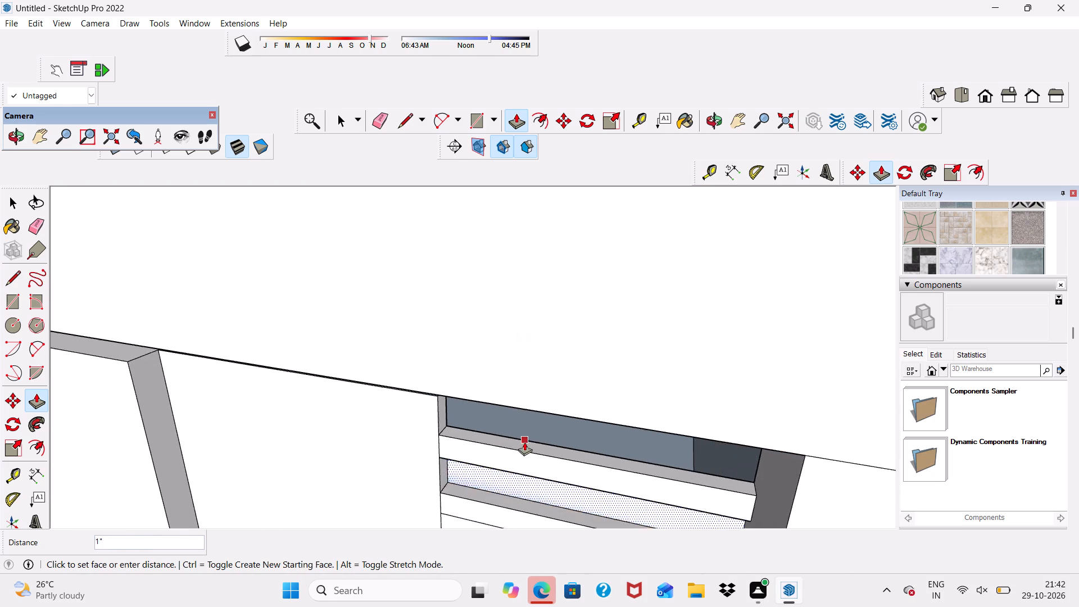
pyautogui.scroll(2, 524, 442)
pyautogui.click(526, 438)
# Push the third wide band from the top of the slatted strip inward 1".
pyautogui.scroll(-6, 411, 419)
pyautogui.moveTo(401, 410); pyautogui.dragTo(551, 283, button='middle')
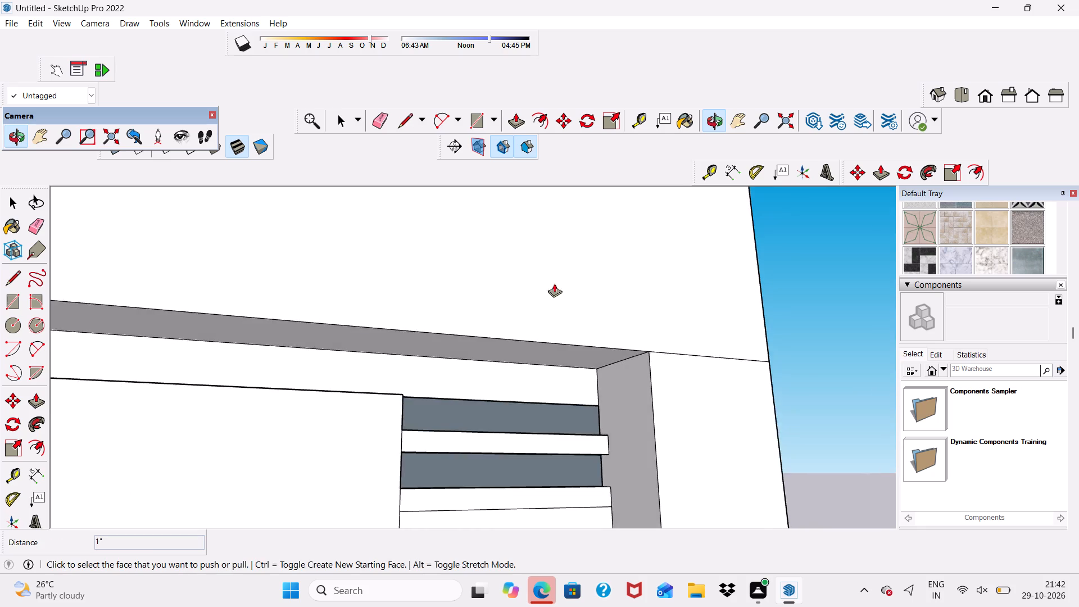
pyautogui.scroll(1, 555, 286)
pyautogui.scroll(-7, 541, 290)
pyautogui.moveTo(518, 422); pyautogui.dragTo(416, 478, button='middle')
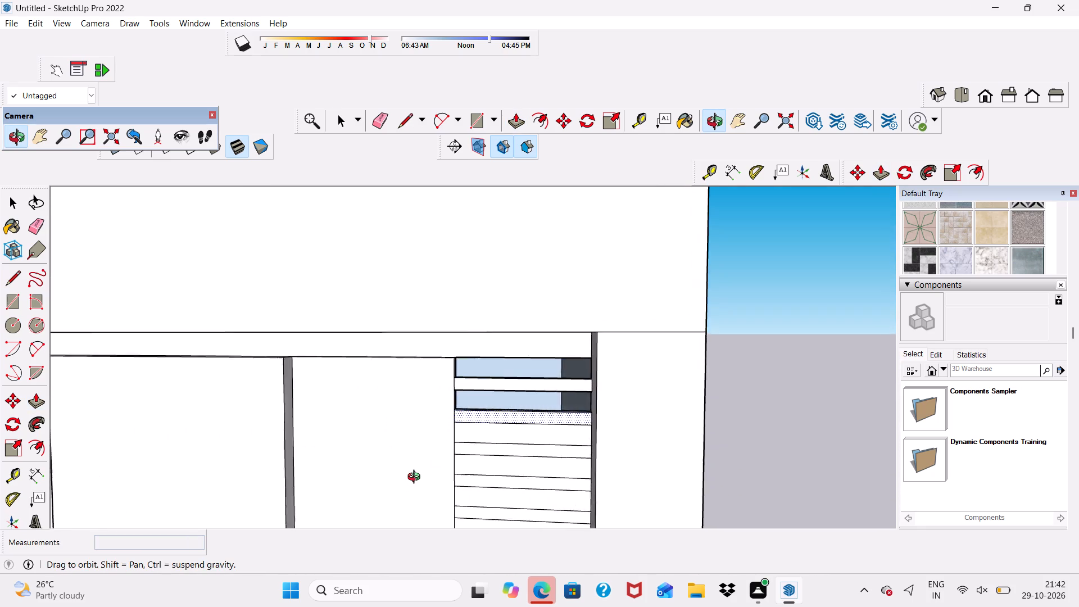
pyautogui.moveTo(416, 478); pyautogui.dragTo(398, 493, button='middle')
pyautogui.scroll(6, 504, 411)
pyautogui.click(442, 451)
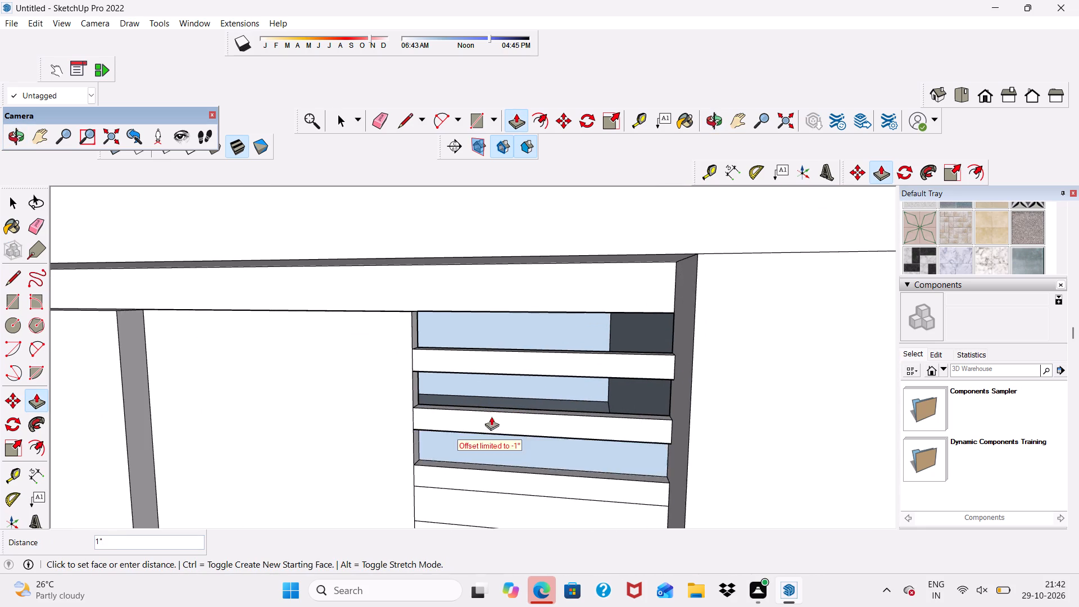
pyautogui.scroll(1, 520, 401)
pyautogui.scroll(-6, 477, 413)
pyautogui.scroll(6, 473, 414)
pyautogui.scroll(-4, 475, 434)
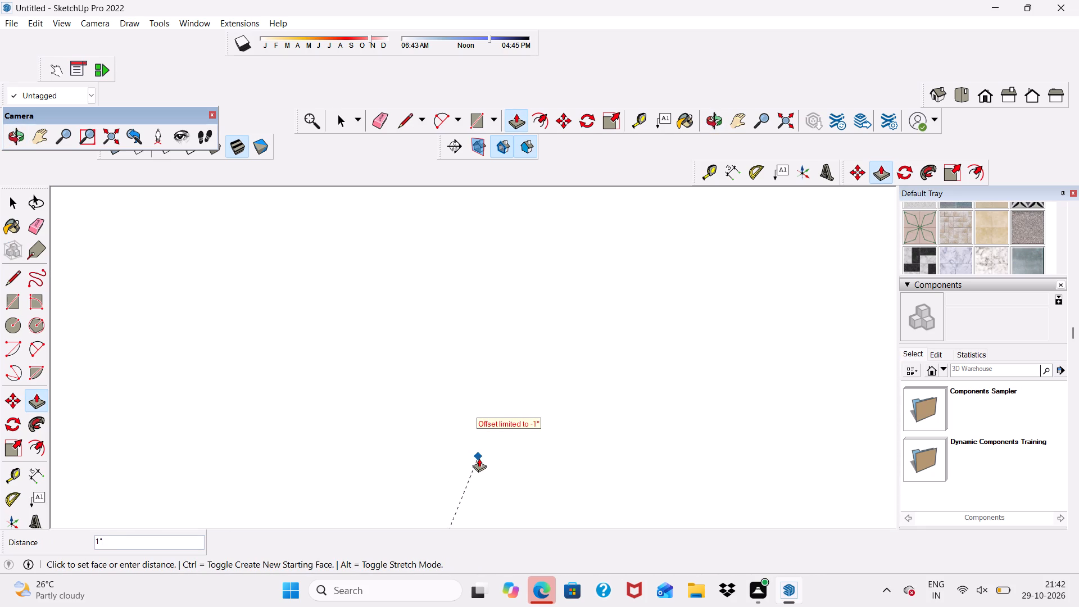
pyautogui.scroll(1, 507, 388)
pyautogui.scroll(-3, 522, 323)
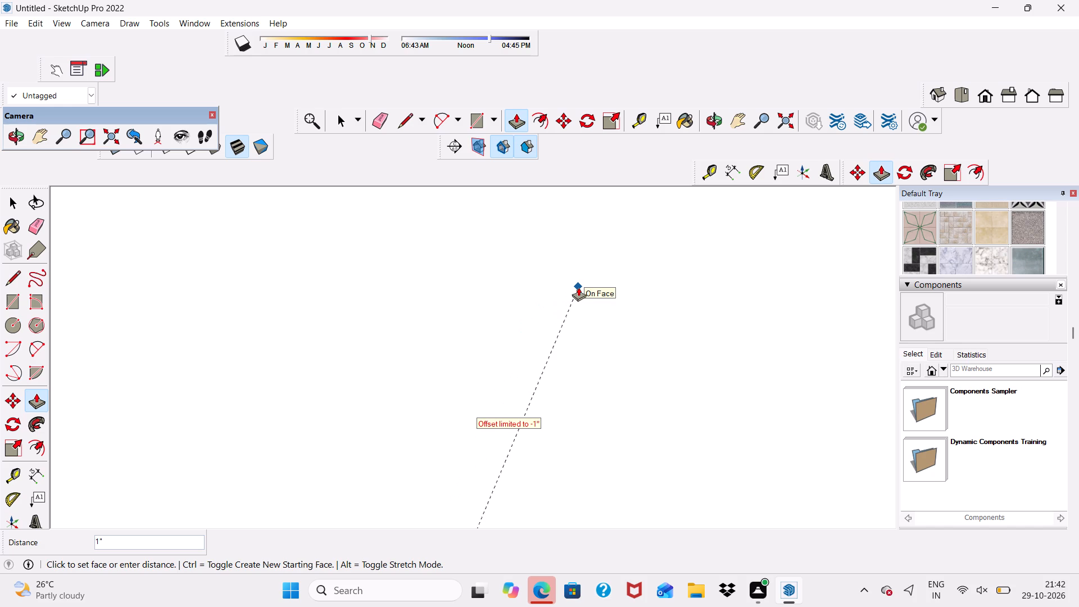
pyautogui.scroll(-4, 490, 399)
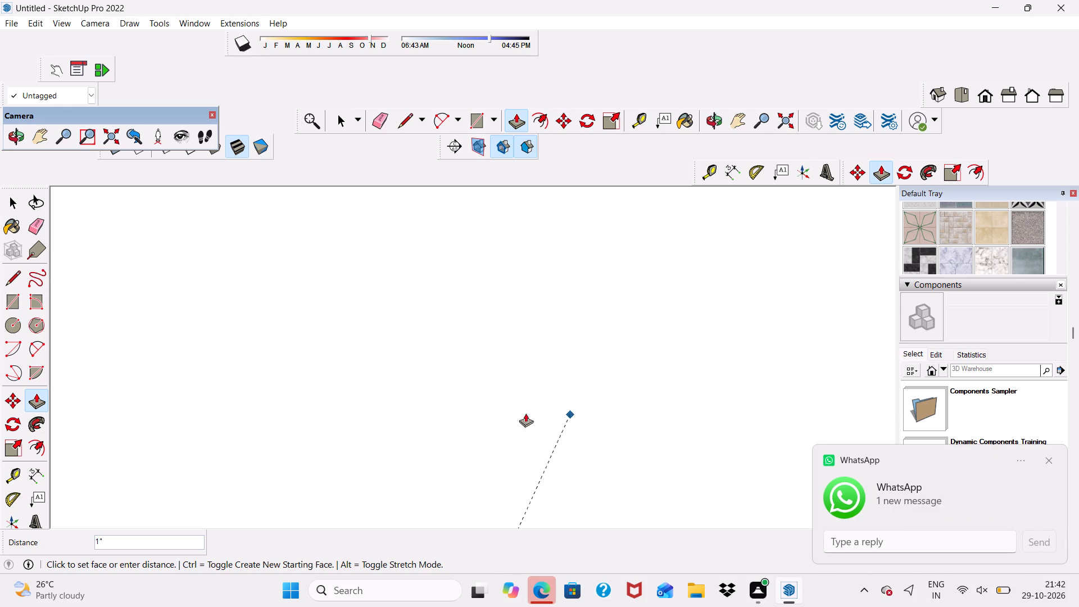
pyautogui.scroll(-5, 511, 413)
pyautogui.scroll(-19, 465, 490)
pyautogui.scroll(-9, 482, 404)
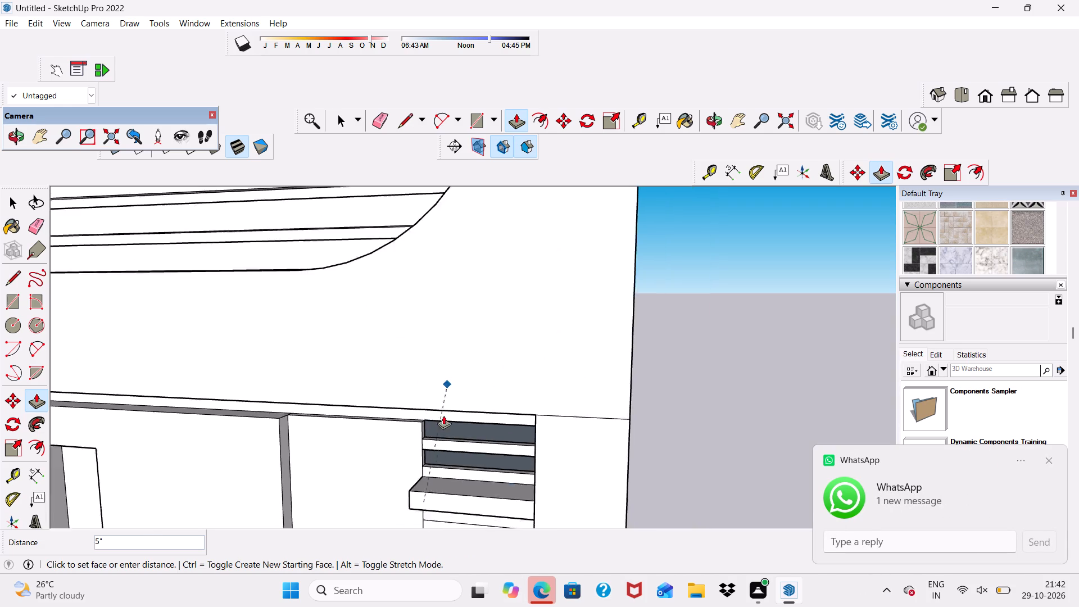
pyautogui.scroll(9, 427, 462)
pyautogui.scroll(-5, 473, 420)
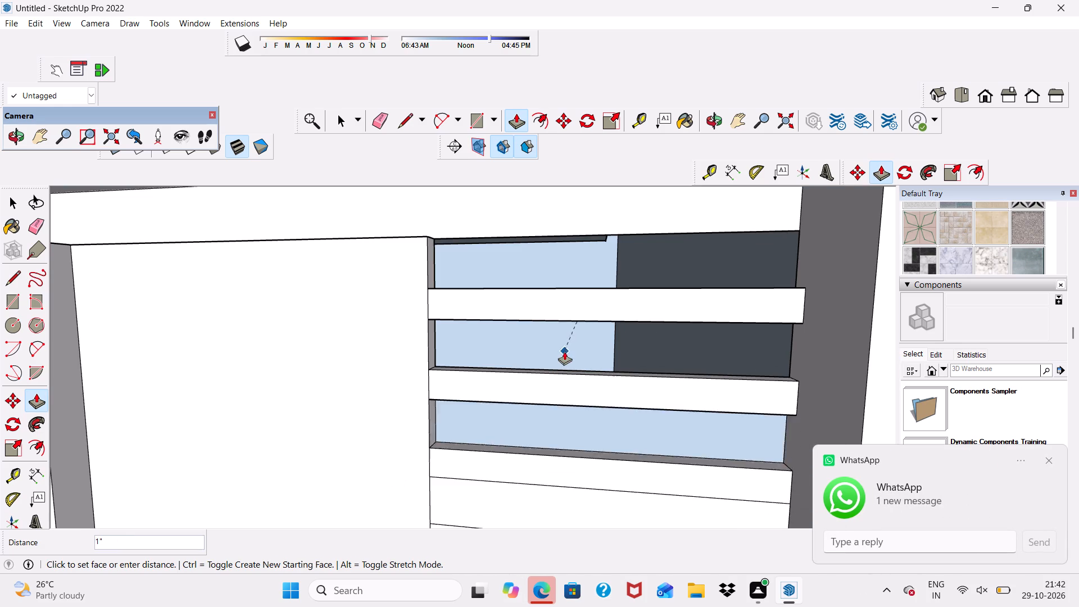
pyautogui.scroll(3, 564, 351)
pyautogui.scroll(-5, 564, 365)
pyautogui.scroll(1, 543, 431)
pyautogui.moveTo(544, 432); pyautogui.dragTo(541, 490, button='middle')
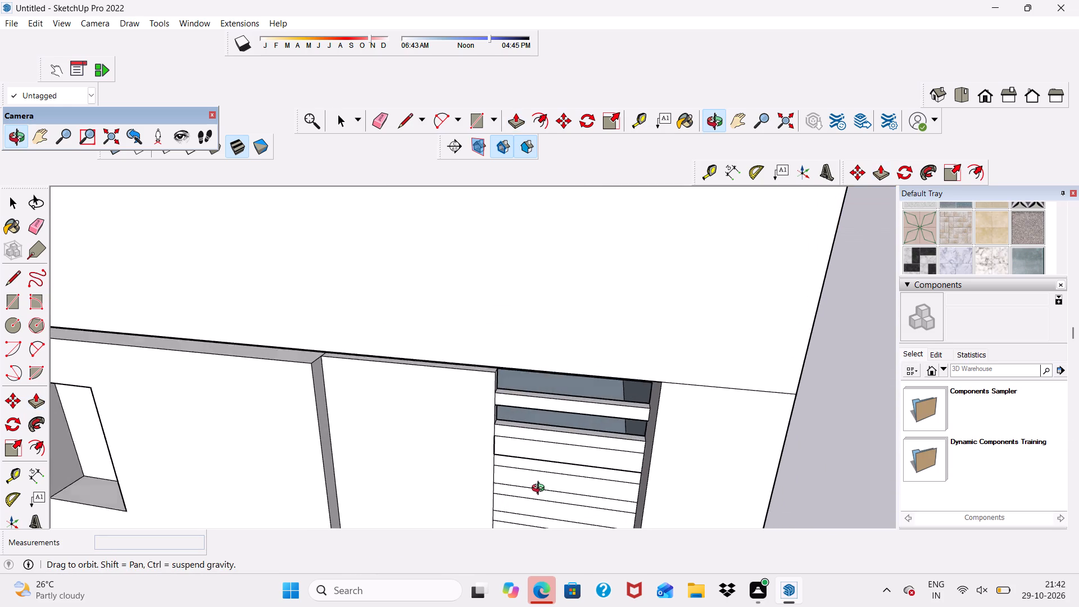
pyautogui.moveTo(541, 490); pyautogui.dragTo(540, 487, button='middle')
pyautogui.scroll(5, 597, 383)
pyautogui.scroll(-8, 554, 402)
pyautogui.scroll(1, 449, 474)
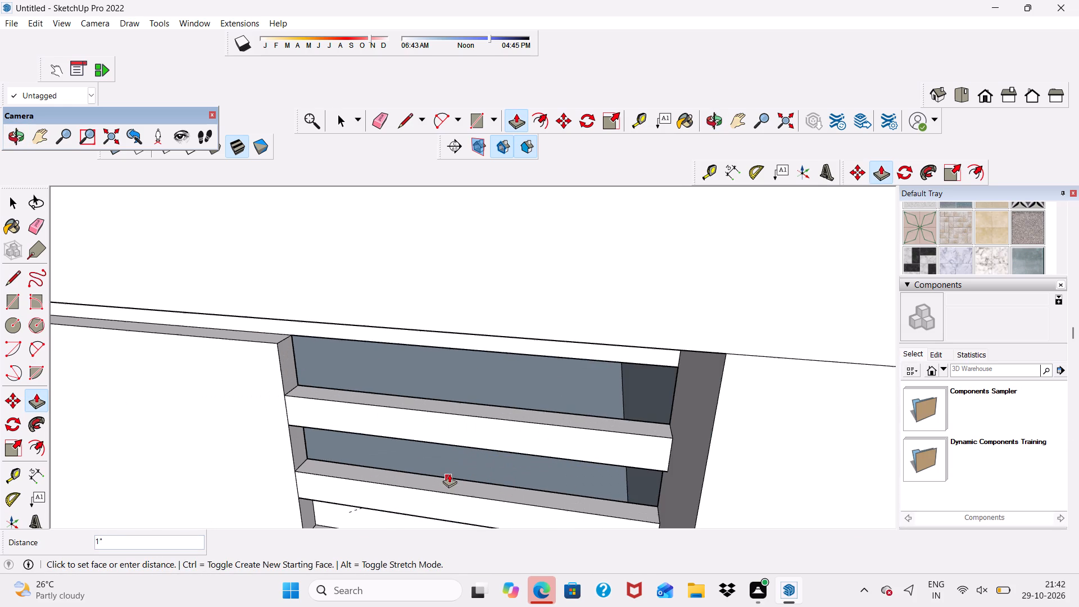
pyautogui.click(449, 474)
# Push the fourth wide band from the top of the slatted strip inward 1", matching the gaps above.
pyautogui.scroll(-6, 442, 389)
pyautogui.scroll(6, 453, 431)
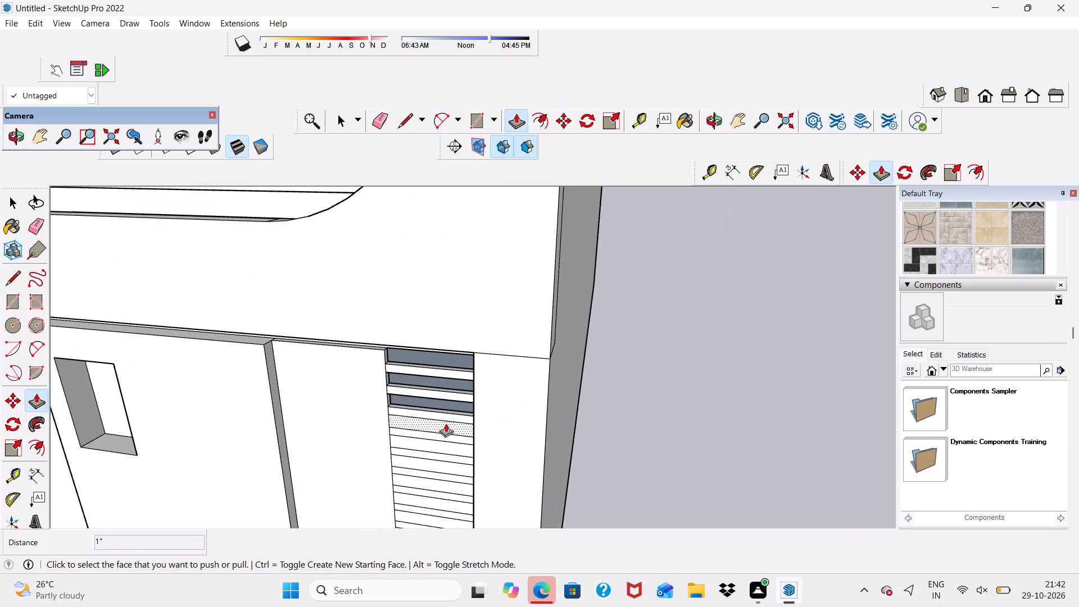
pyautogui.click(446, 423)
pyautogui.scroll(7, 455, 402)
pyautogui.scroll(-4, 445, 406)
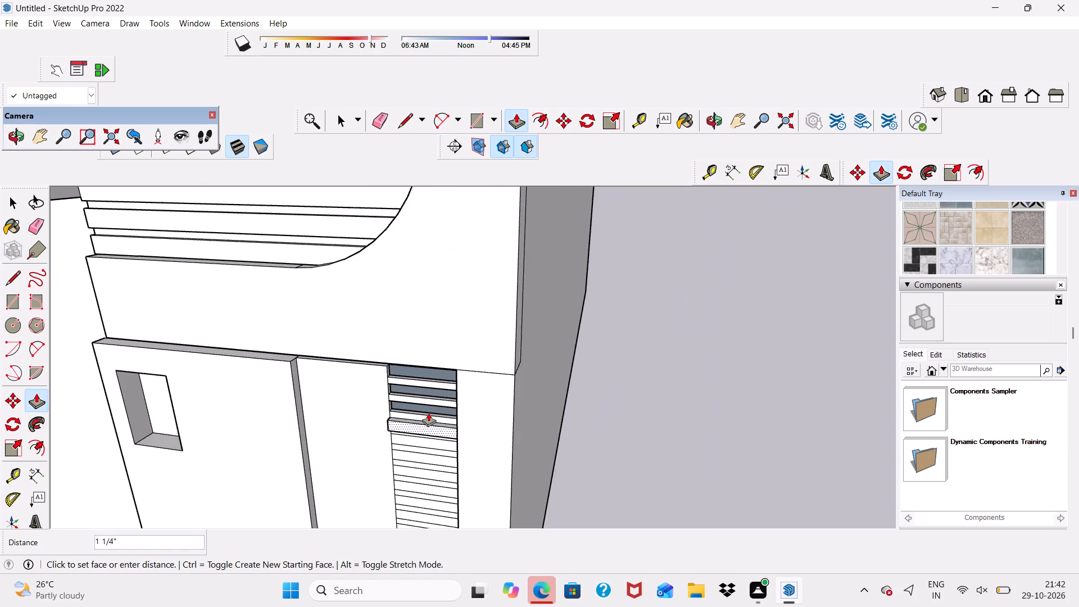
pyautogui.scroll(9, 428, 412)
pyautogui.scroll(-3, 432, 424)
pyautogui.scroll(4, 432, 436)
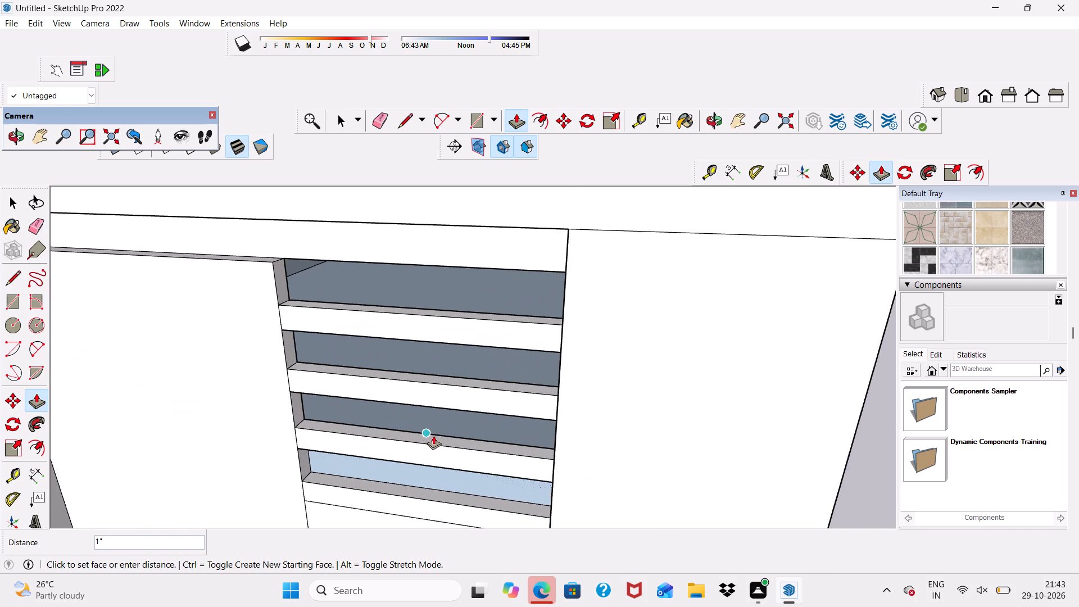
pyautogui.scroll(1, 435, 434)
pyautogui.click(440, 431)
# Push the fifth wide band from the top of the slatted strip inward 1".
pyautogui.scroll(-5, 422, 423)
pyautogui.scroll(5, 442, 449)
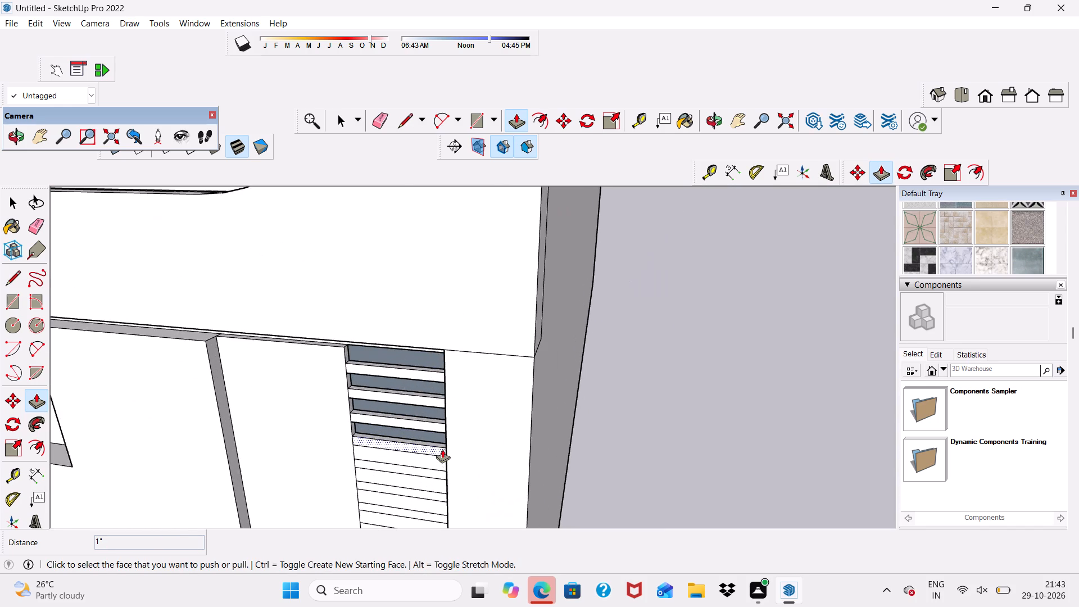
pyautogui.click(402, 452)
pyautogui.scroll(5, 411, 430)
pyautogui.scroll(-6, 411, 430)
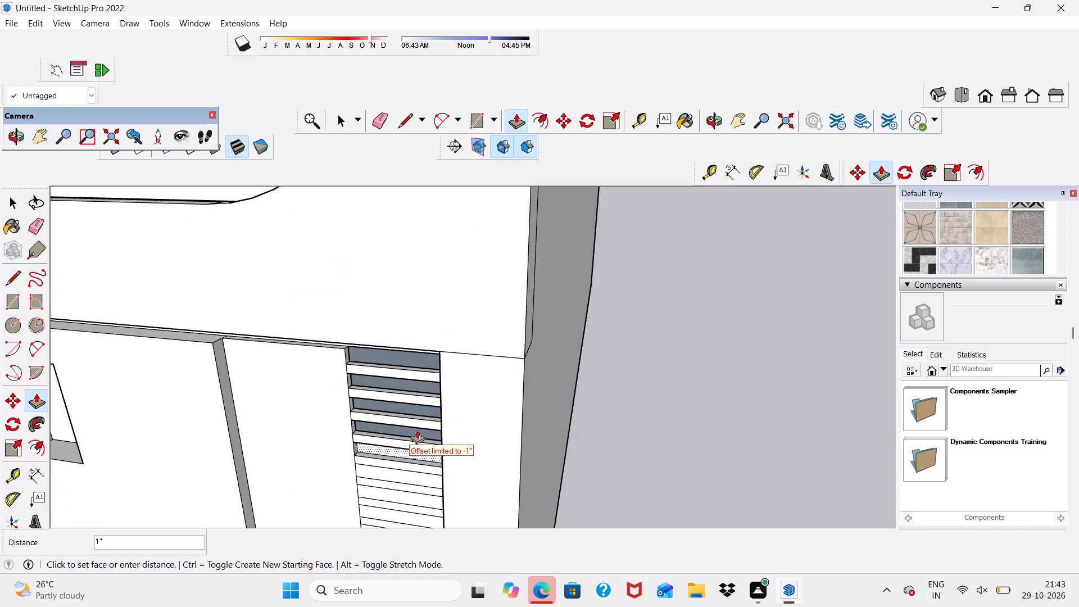
pyautogui.scroll(6, 418, 430)
pyautogui.scroll(-5, 416, 431)
pyautogui.scroll(3, 414, 441)
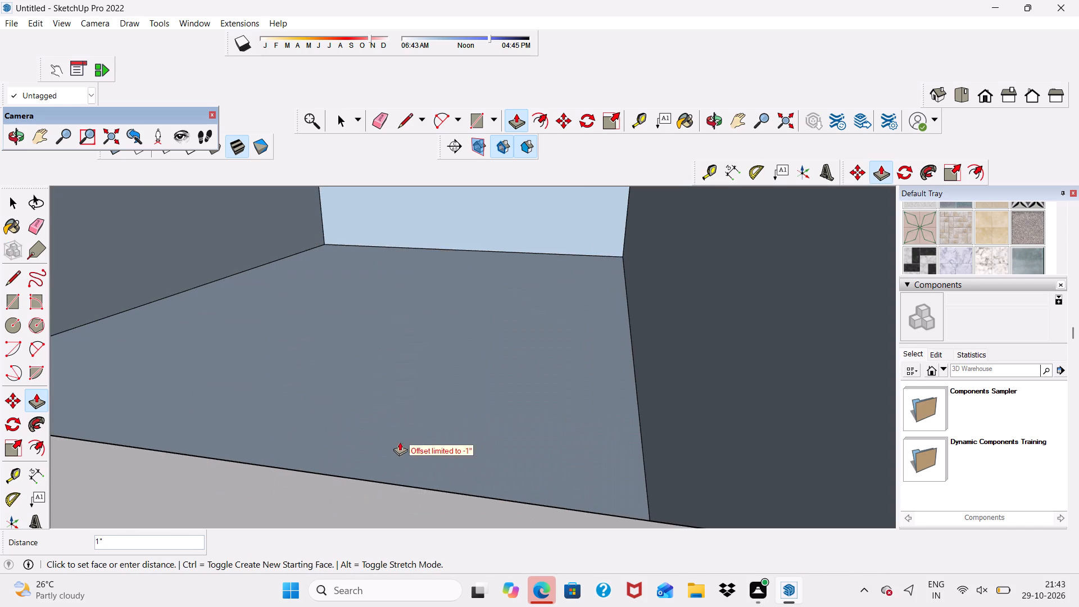
pyautogui.scroll(-11, 396, 441)
pyautogui.moveTo(421, 400); pyautogui.dragTo(150, 543, button='middle')
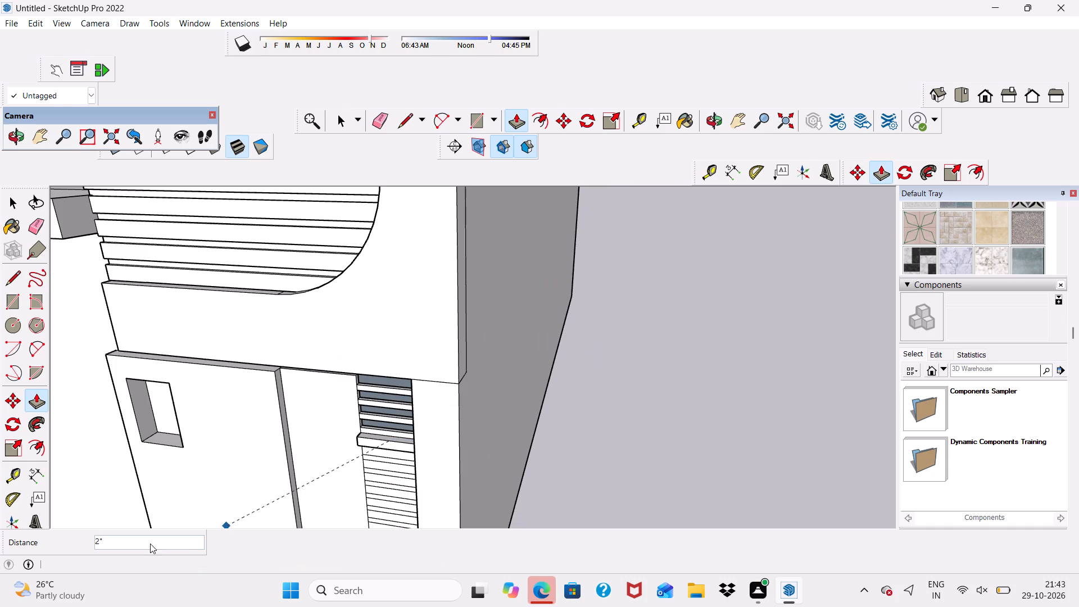
pyautogui.moveTo(150, 543); pyautogui.dragTo(203, 519, button='middle')
pyautogui.scroll(7, 383, 423)
pyautogui.scroll(-2, 381, 456)
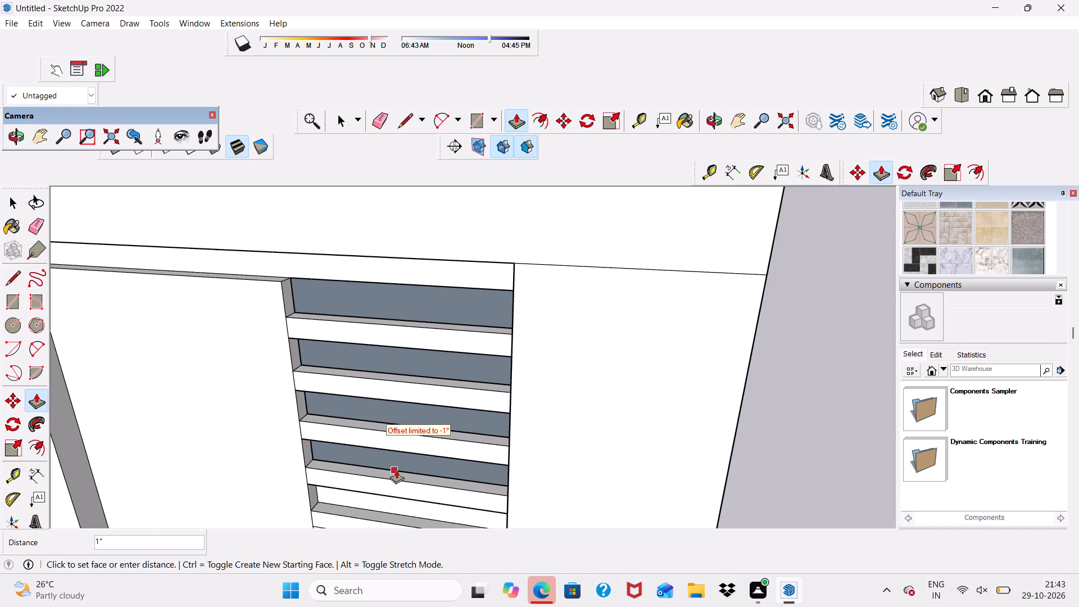
pyautogui.click(398, 470)
# Push the sixth wide band from the top of the slatted strip inward 1".
pyautogui.scroll(-7, 388, 415)
pyautogui.scroll(-1, 404, 468)
pyautogui.moveTo(404, 470); pyautogui.dragTo(427, 423, button='middle')
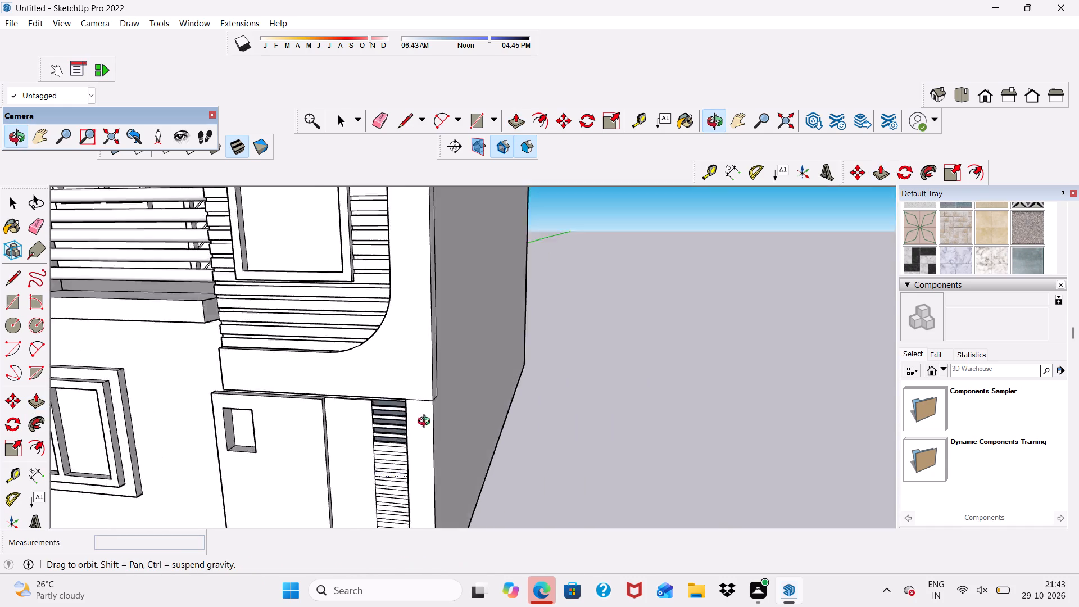
pyautogui.moveTo(427, 423); pyautogui.dragTo(454, 365, button='middle')
pyautogui.scroll(-7, 496, 332)
pyautogui.scroll(8, 397, 387)
pyautogui.scroll(6, 459, 424)
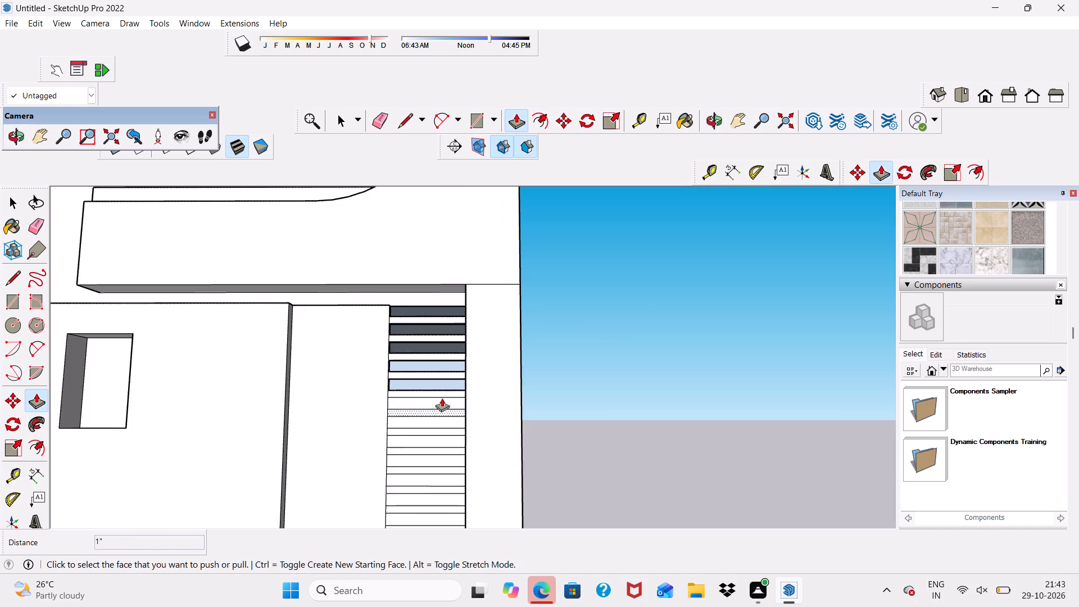
pyautogui.scroll(6, 437, 392)
pyautogui.moveTo(432, 393); pyautogui.dragTo(305, 533, button='middle')
pyautogui.scroll(1, 378, 443)
pyautogui.scroll(-11, 473, 329)
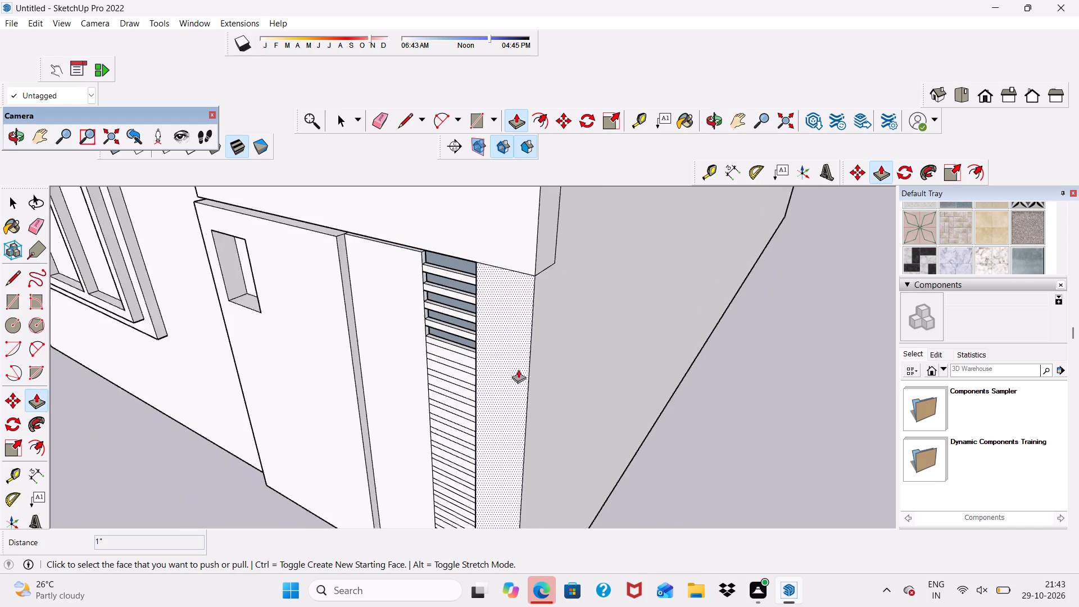
pyautogui.scroll(-3, 518, 369)
pyautogui.scroll(16, 474, 359)
pyautogui.click(460, 379)
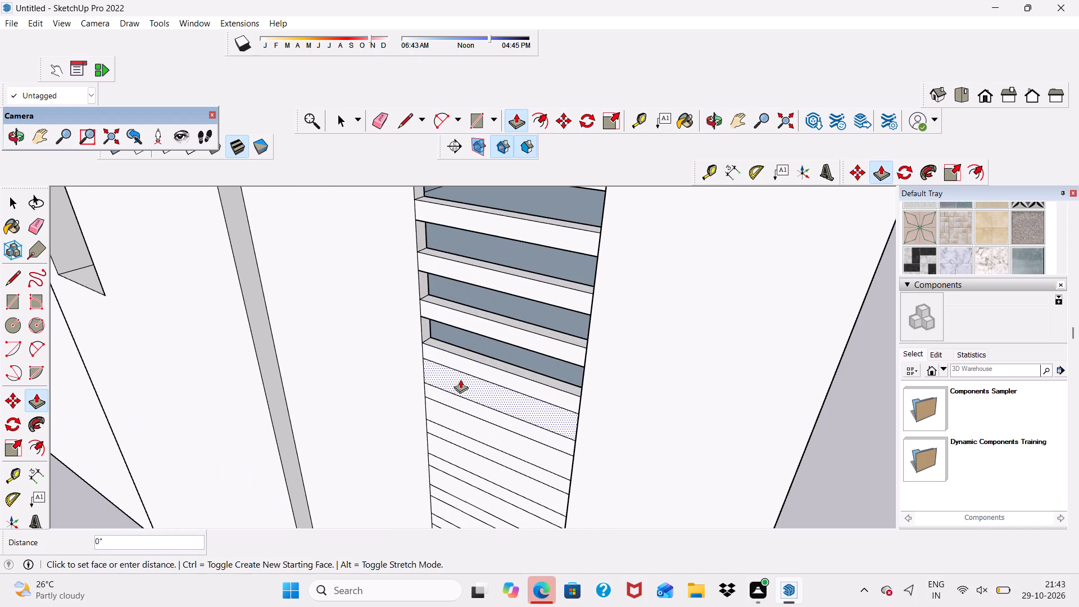
pyautogui.click(497, 362)
# Push the seventh, eighth and ninth wide bands from the top of the slatted strip inward 1".
pyautogui.click(471, 429)
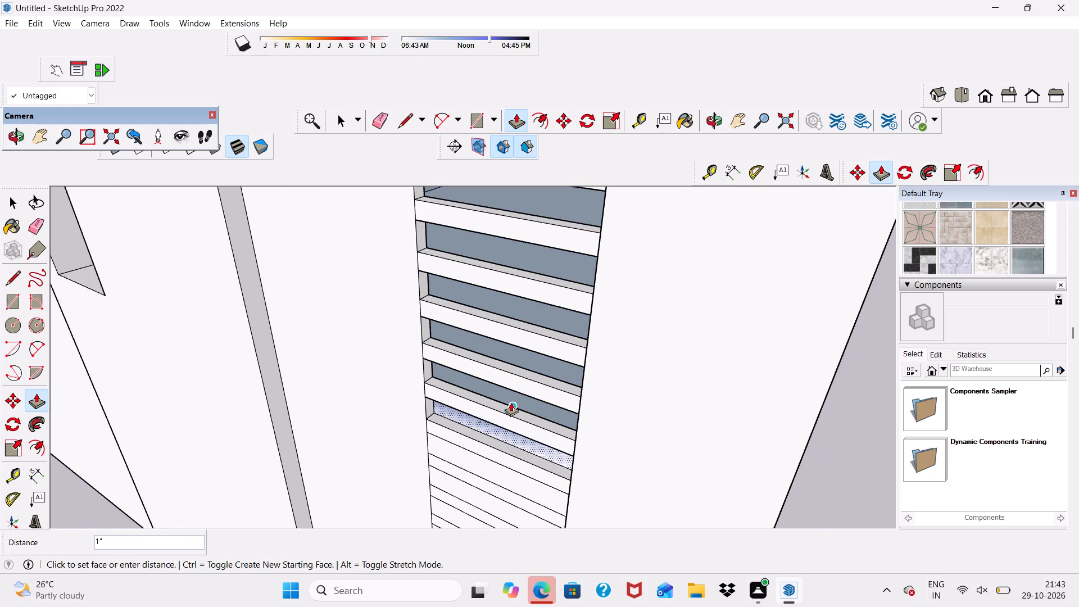
pyautogui.click(511, 405)
pyautogui.scroll(-1, 483, 413)
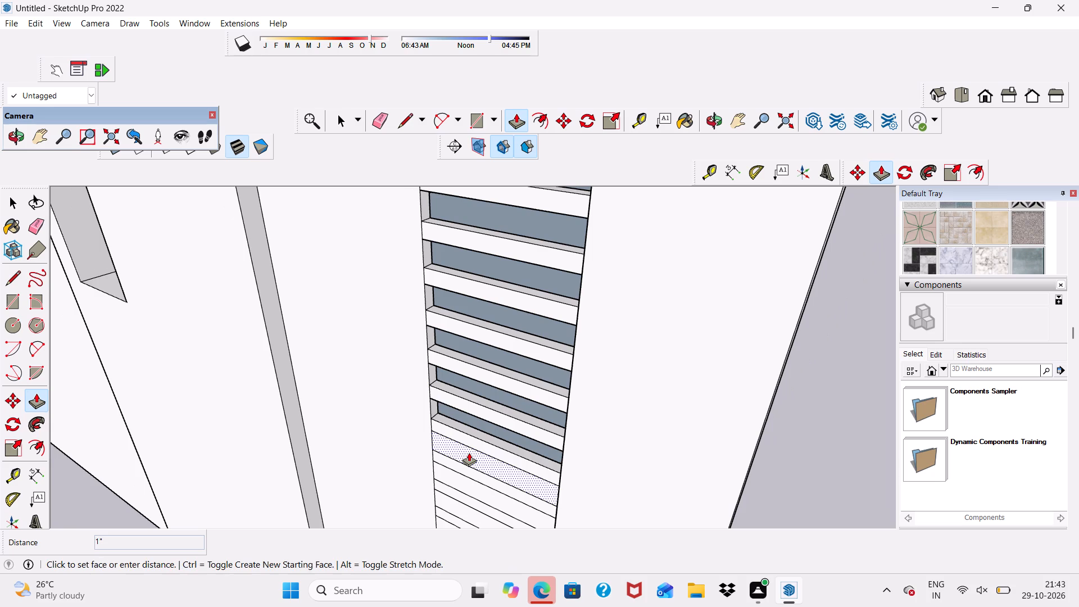
pyautogui.click(469, 452)
pyautogui.click(504, 440)
pyautogui.scroll(-3, 477, 412)
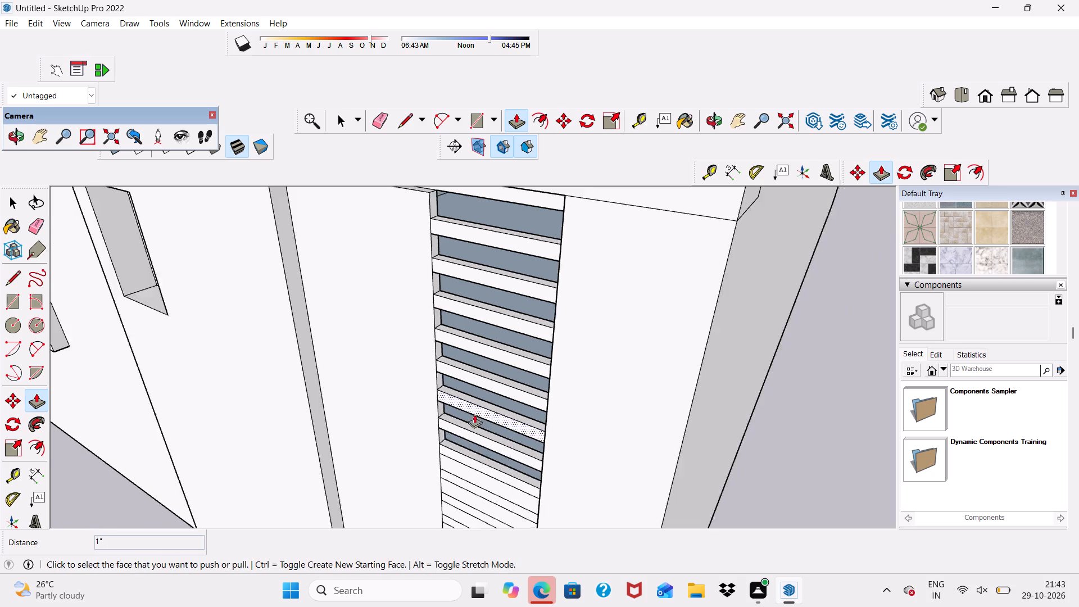
pyautogui.scroll(-2, 474, 414)
pyautogui.scroll(7, 463, 453)
pyautogui.click(463, 453)
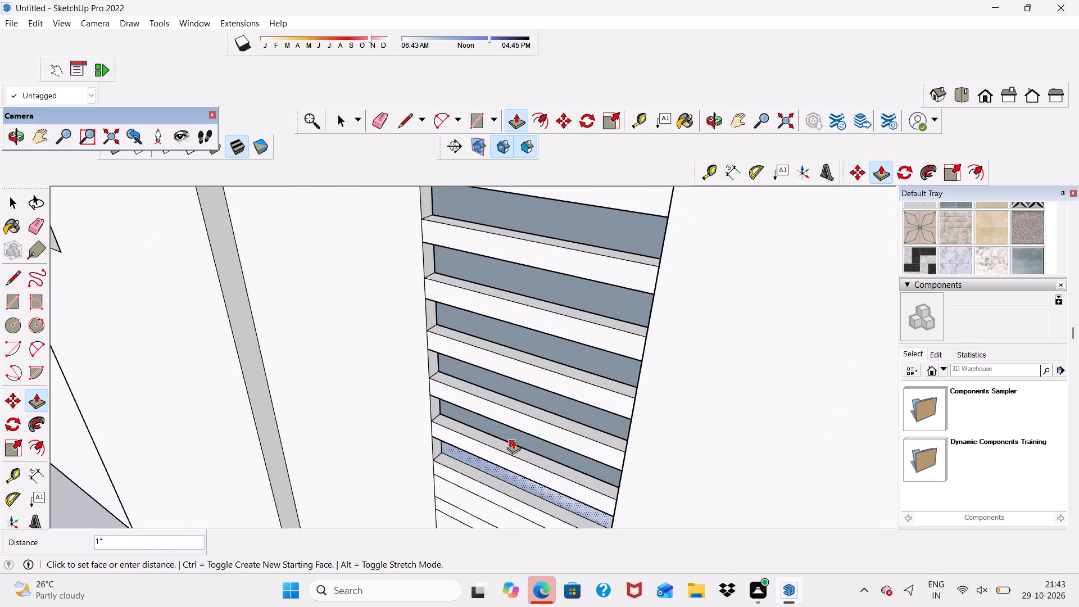
pyautogui.click(513, 440)
# Push the tenth, eleventh and twelfth wide bands from the top of the slatted strip inward 1".
pyautogui.scroll(-5, 482, 368)
pyautogui.scroll(6, 480, 448)
pyautogui.click(482, 463)
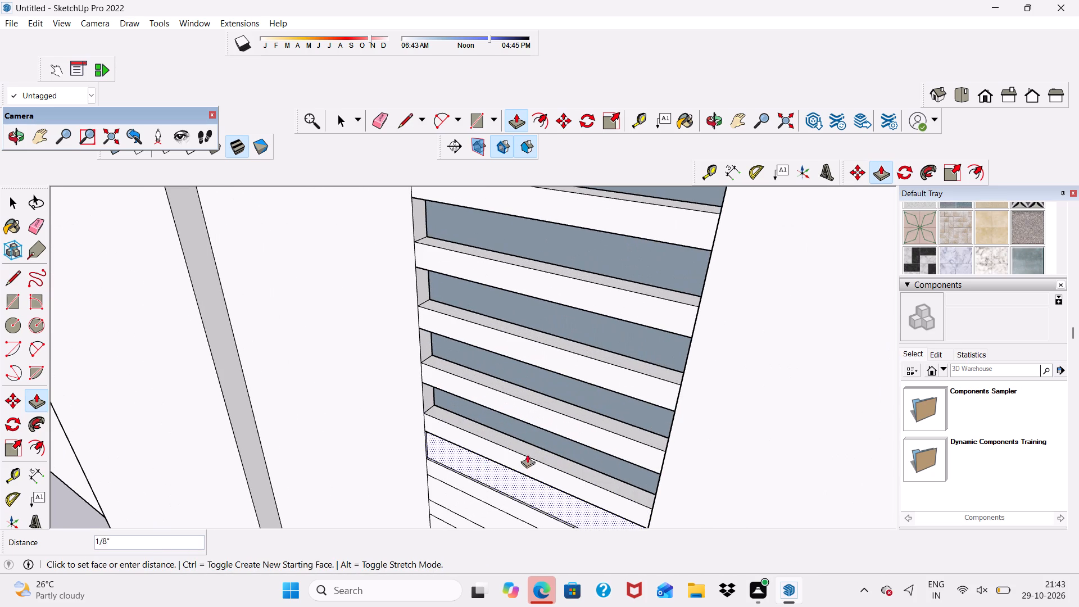
pyautogui.click(541, 446)
pyautogui.scroll(-6, 468, 384)
pyautogui.scroll(8, 471, 468)
pyautogui.click(471, 459)
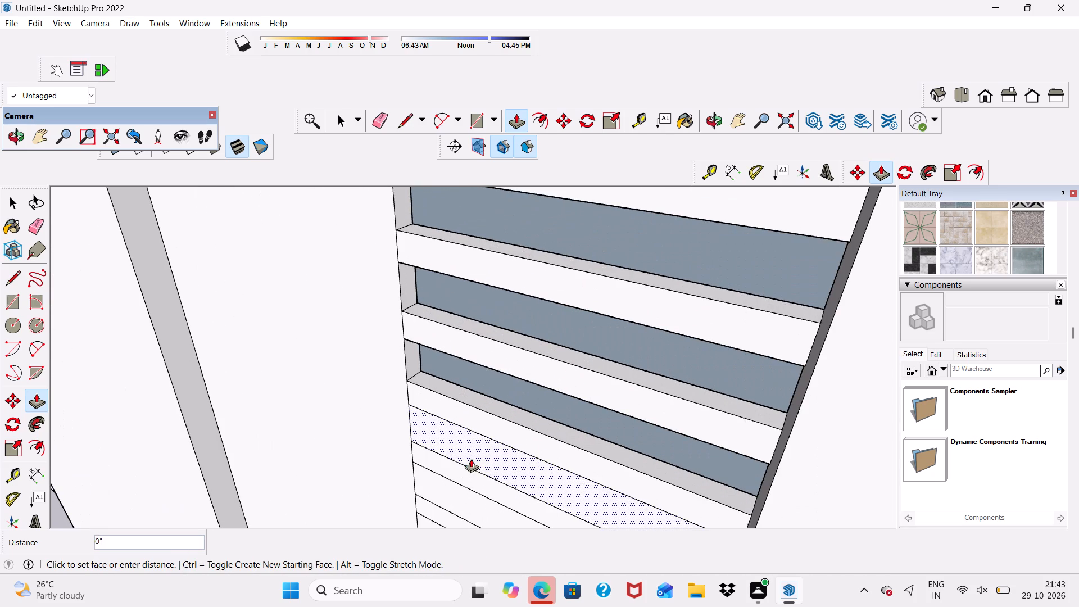
pyautogui.click(541, 417)
pyautogui.scroll(-7, 452, 348)
pyautogui.scroll(6, 448, 433)
pyautogui.click(449, 428)
pyautogui.click(529, 403)
# Push the thirteenth and fourteenth wide bands from the top of the slatted strip inward 1".
pyautogui.scroll(-6, 473, 288)
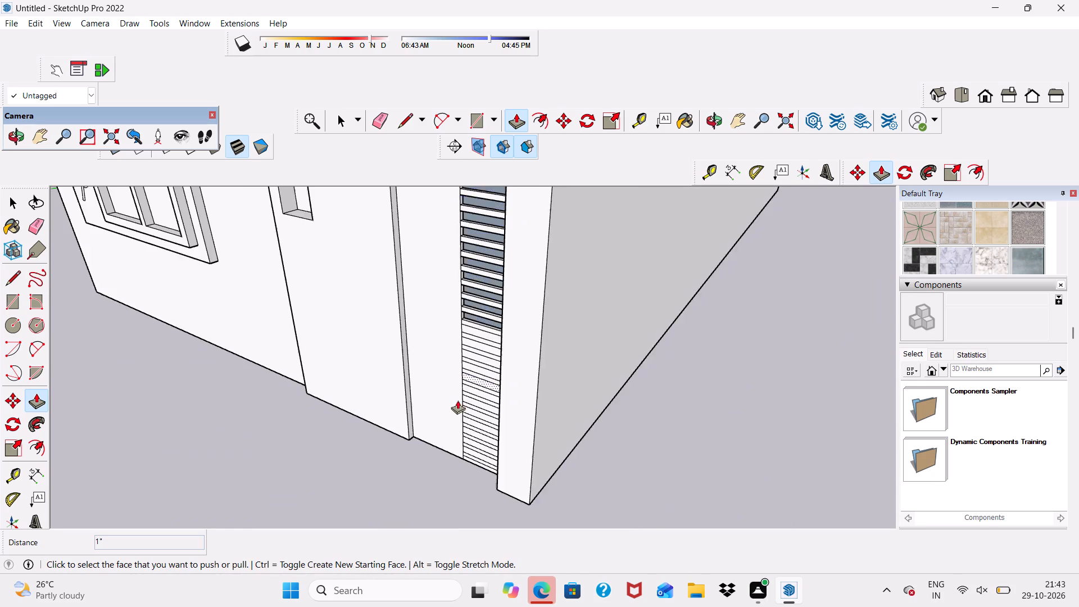
pyautogui.scroll(7, 456, 403)
pyautogui.scroll(5, 501, 244)
pyautogui.click(488, 263)
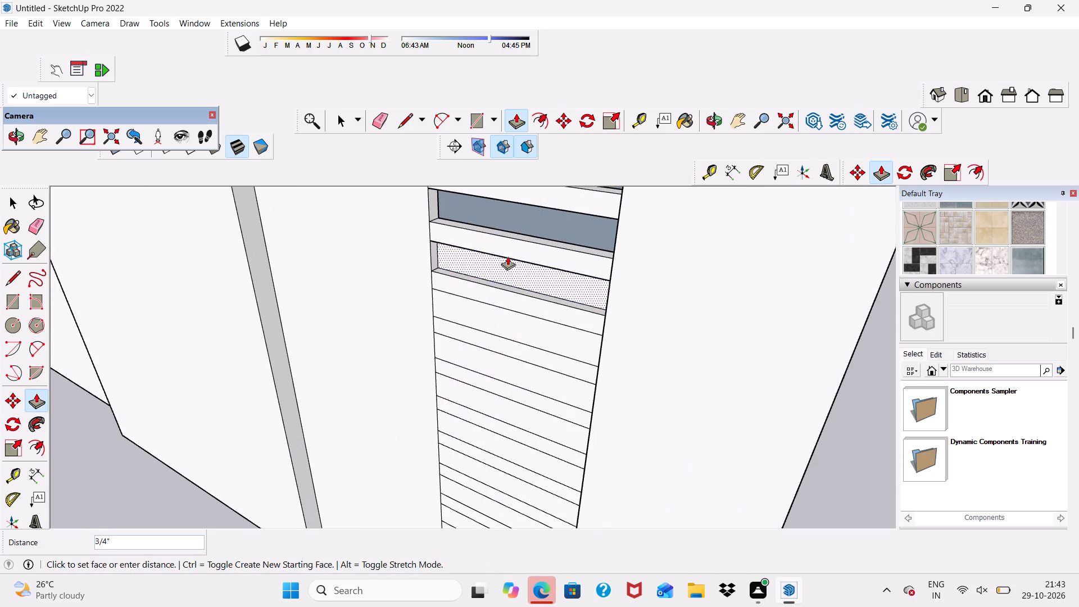
pyautogui.click(529, 235)
pyautogui.scroll(-6, 496, 252)
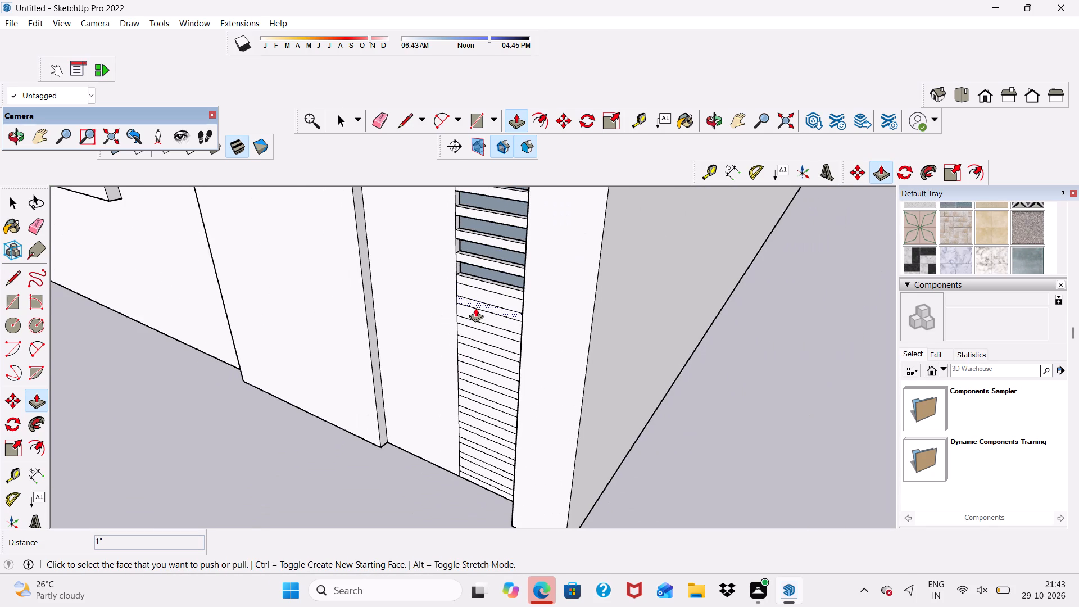
pyautogui.moveTo(475, 308); pyautogui.dragTo(545, 281, button='middle')
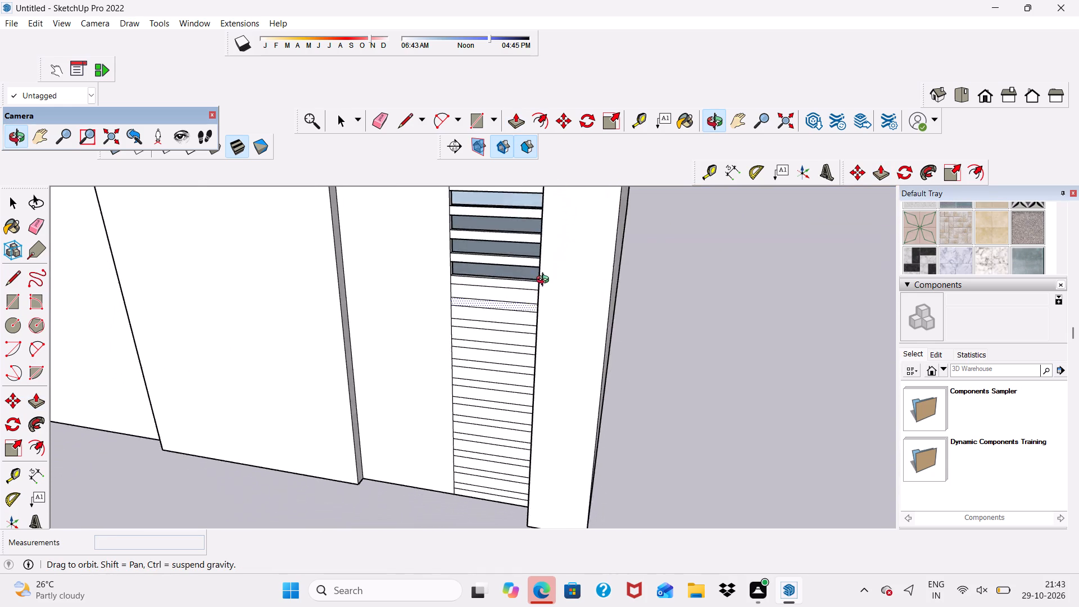
pyautogui.moveTo(545, 281); pyautogui.dragTo(478, 341, button='middle')
pyautogui.scroll(3, 482, 316)
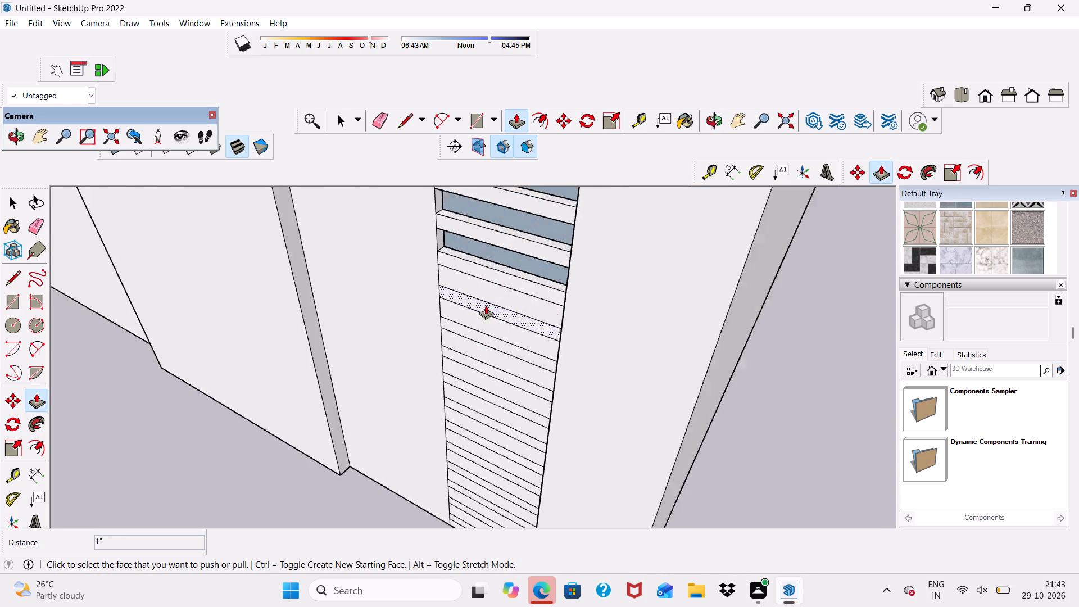
pyautogui.scroll(6, 486, 305)
pyautogui.click(491, 294)
pyautogui.click(533, 262)
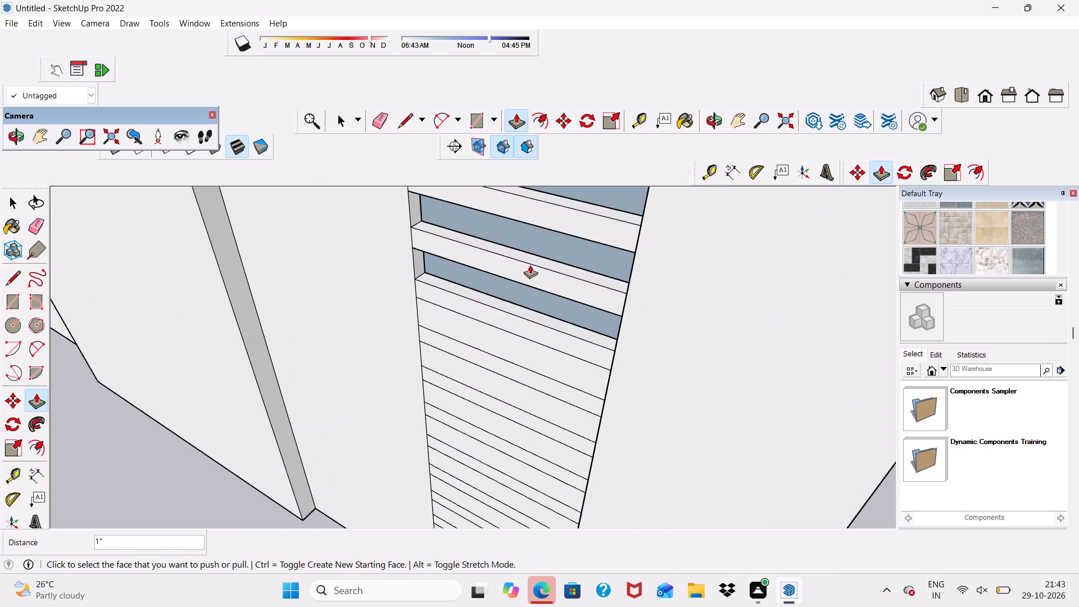
# Push the fifteenth wide band from the top of the slatted strip inward 1", matching the gaps above.
pyautogui.click(465, 327)
pyautogui.click(492, 312)
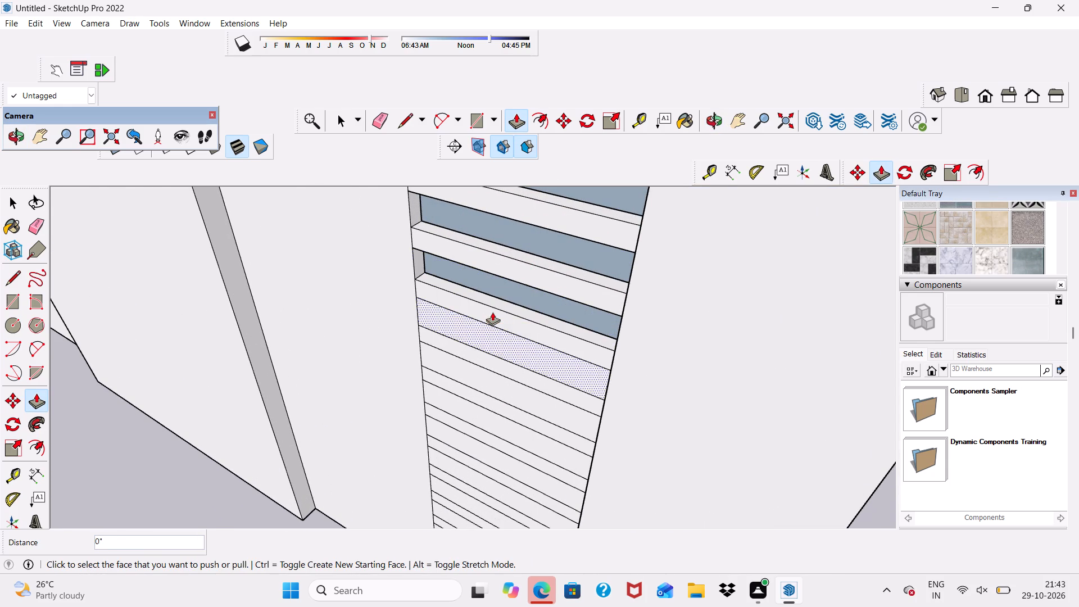
pyautogui.click(469, 328)
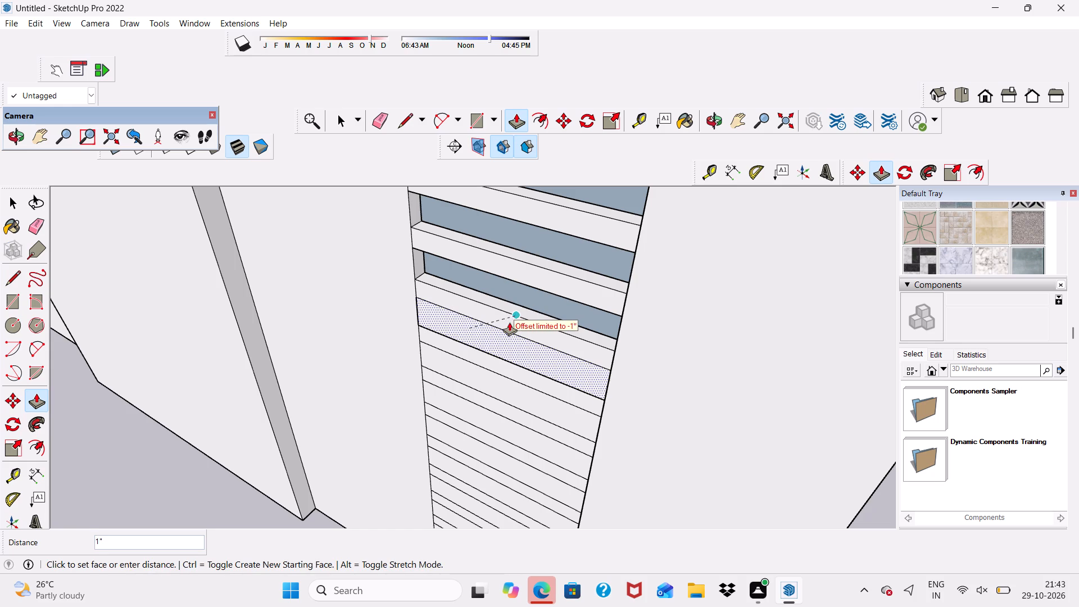
pyautogui.click(516, 325)
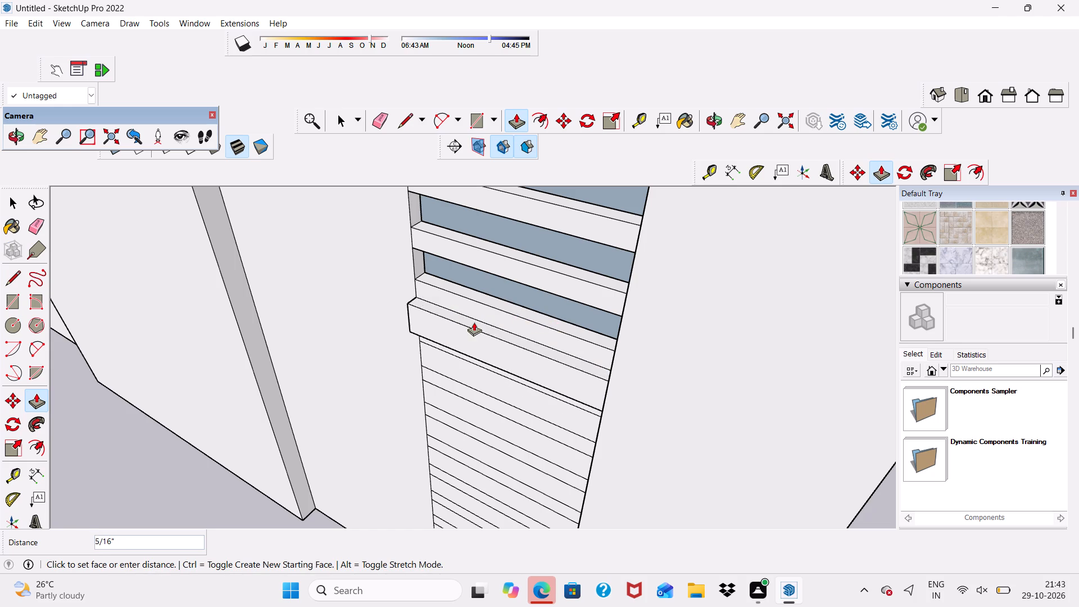
pyautogui.click(523, 306)
# Examine the opened gaps and the remaining flat bands down to the base of the slatted strip.
pyautogui.scroll(-4, 489, 306)
pyautogui.moveTo(477, 319); pyautogui.dragTo(613, 211, button='middle')
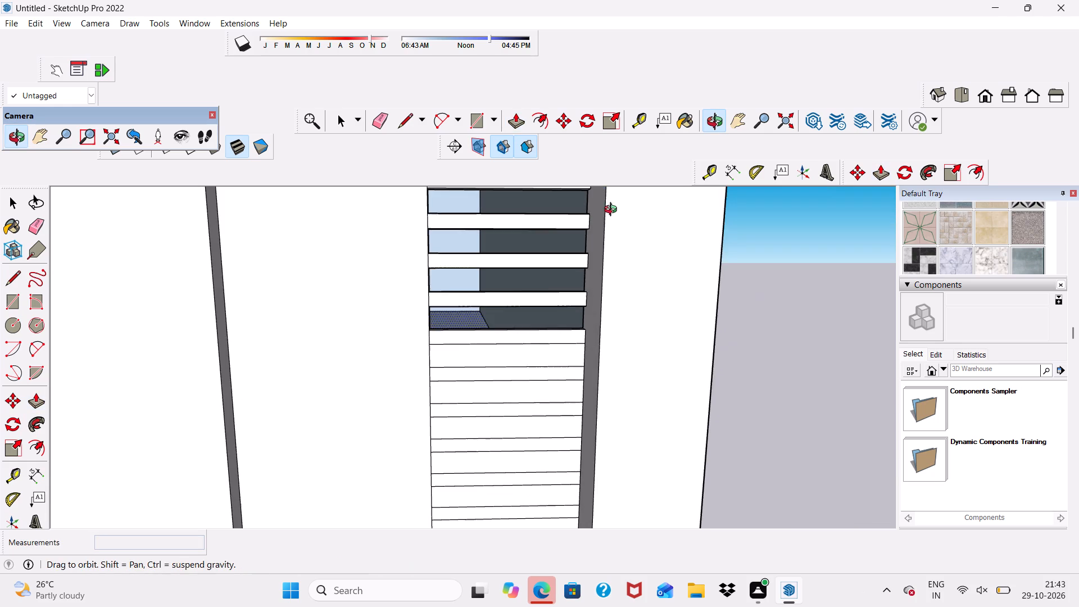
pyautogui.moveTo(613, 211); pyautogui.dragTo(614, 210, button='middle')
pyautogui.scroll(-5, 588, 227)
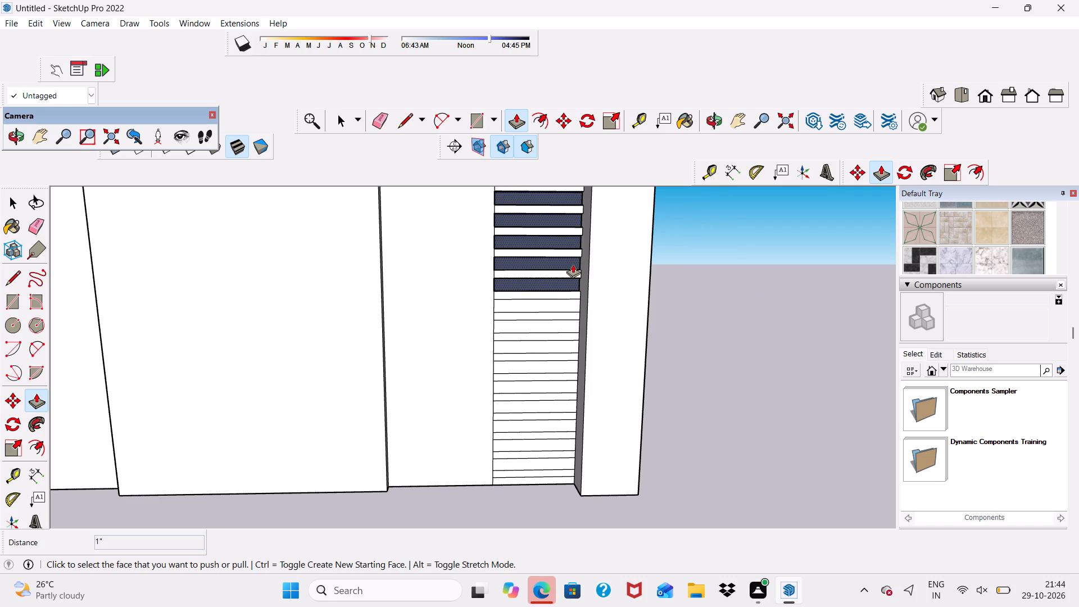
pyautogui.scroll(-2, 595, 27)
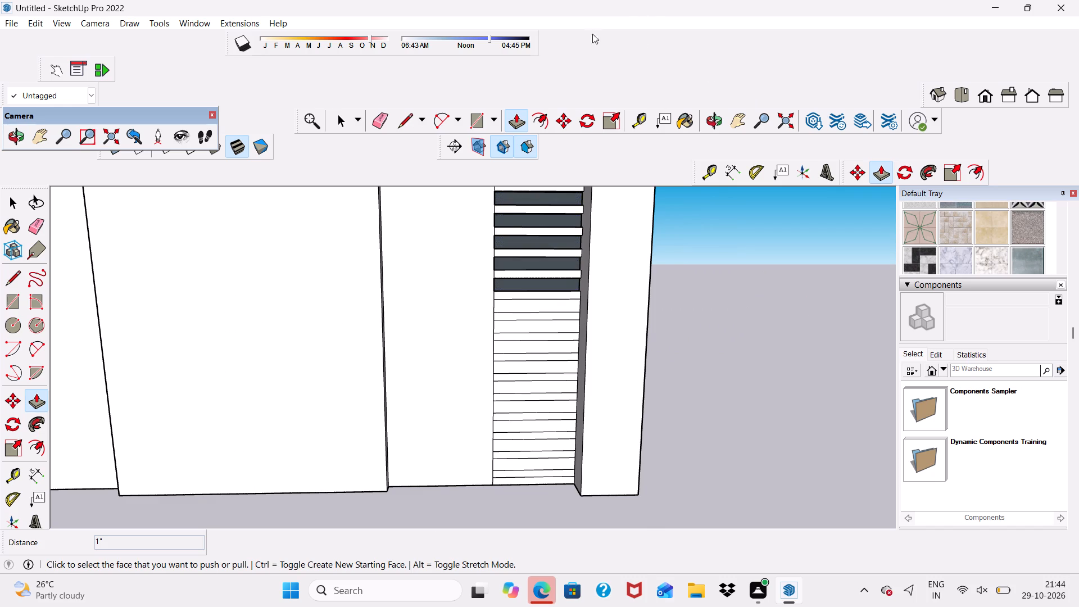
pyautogui.scroll(-3, 592, 34)
pyautogui.scroll(1, 529, 451)
pyautogui.scroll(-6, 546, 392)
pyautogui.scroll(1, 548, 391)
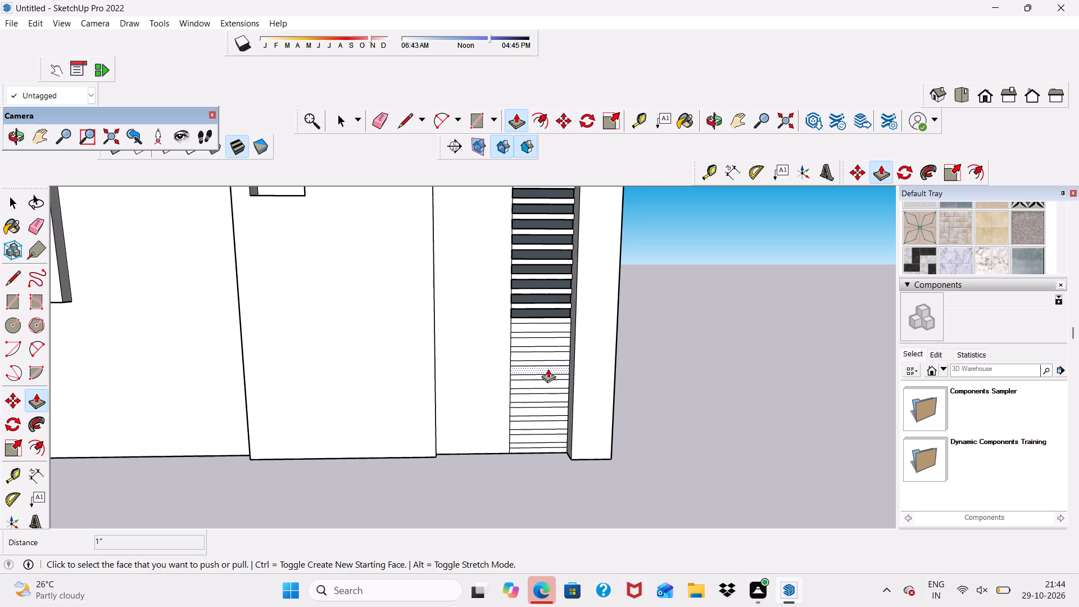
pyautogui.scroll(-3, 548, 369)
pyautogui.scroll(11, 519, 316)
pyautogui.scroll(2, 491, 277)
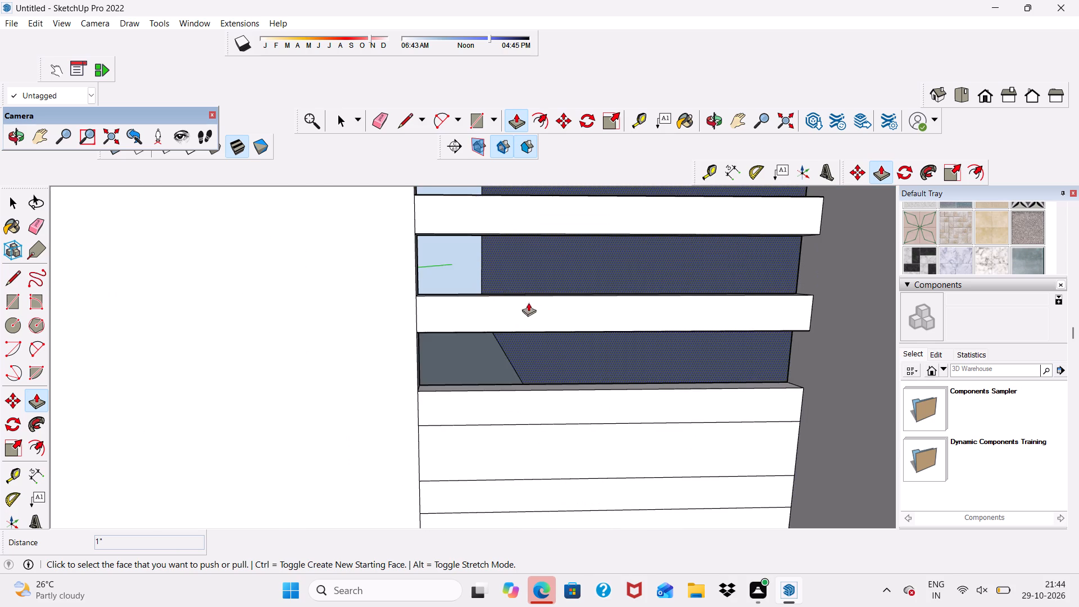
# Push the sixteenth and seventeenth wide bands from the top of the slatted strip inward 1".
pyautogui.scroll(-6, 509, 300)
pyautogui.scroll(7, 492, 327)
pyautogui.scroll(6, 582, 383)
pyautogui.moveTo(559, 329); pyautogui.dragTo(539, 413, button='middle')
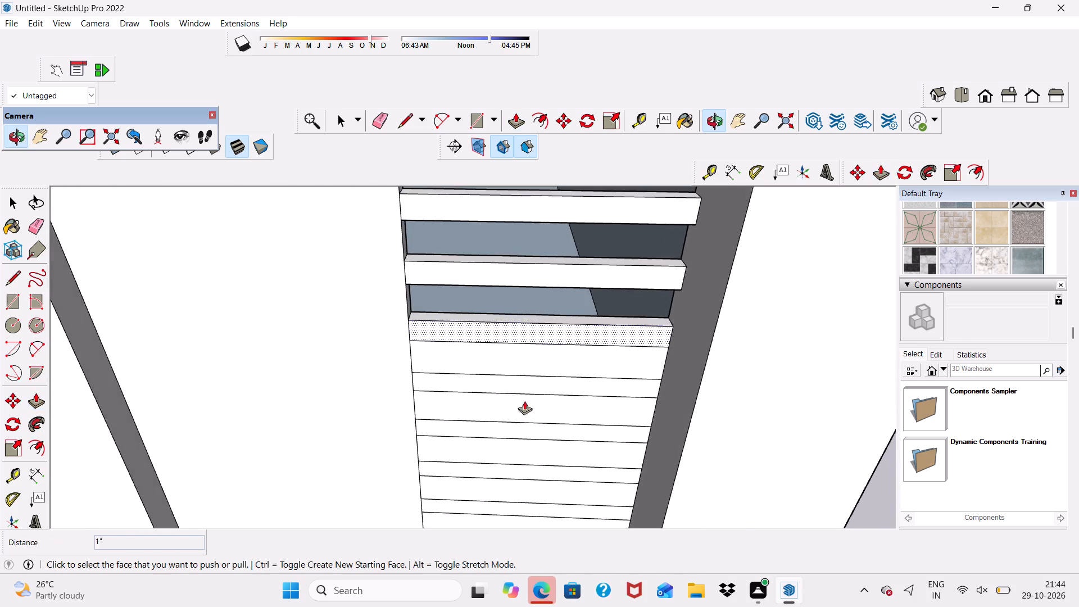
pyautogui.scroll(2, 480, 328)
pyautogui.click(462, 365)
pyautogui.click(491, 308)
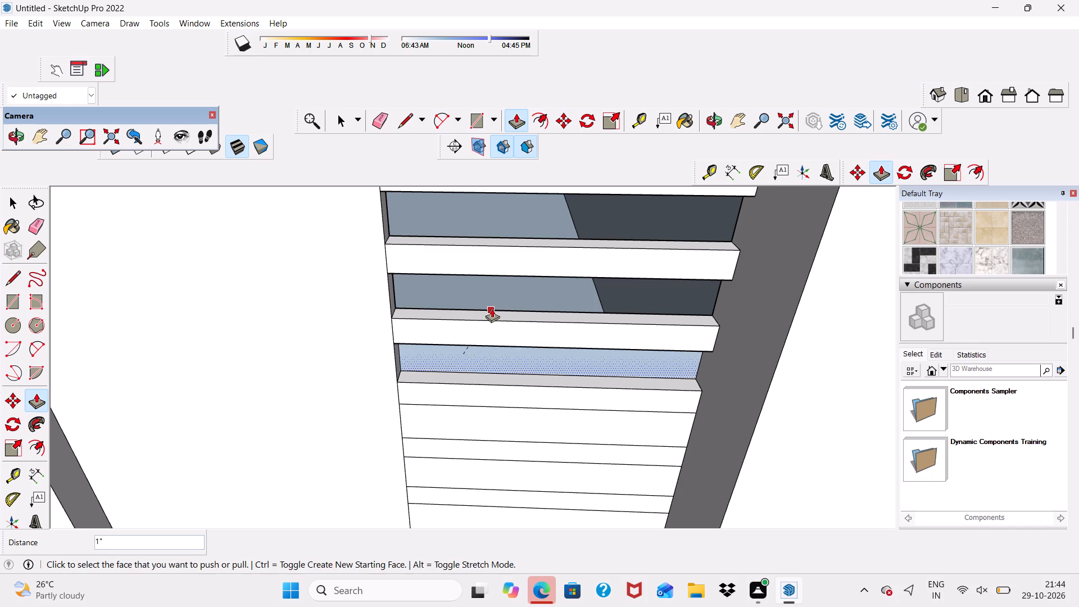
pyautogui.click(457, 423)
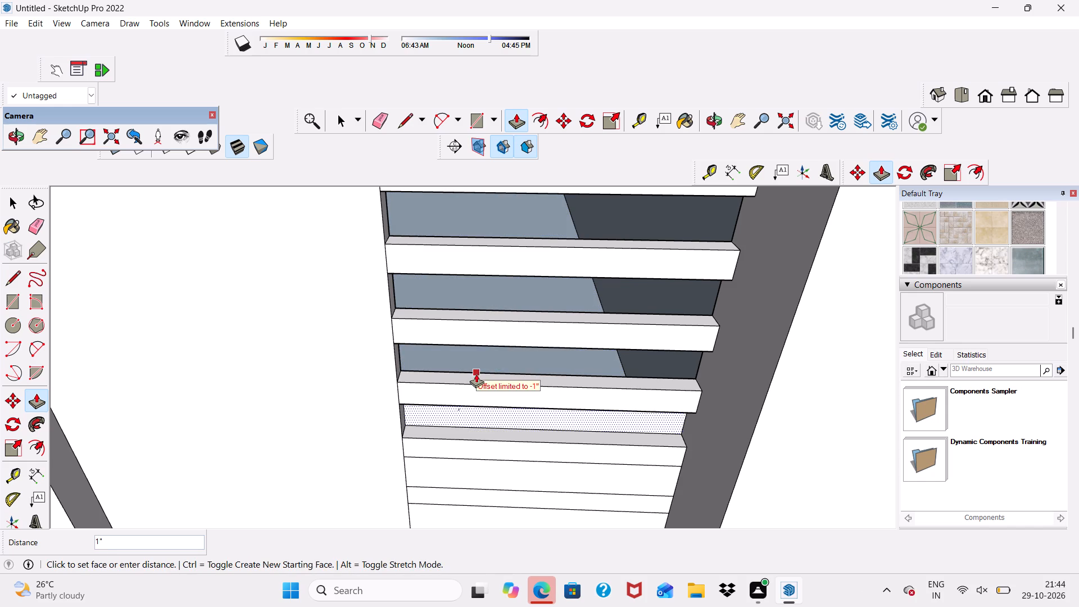
pyautogui.click(476, 374)
# Push the eighteenth wide band from the top of the slatted strip inward 1".
pyautogui.scroll(-5, 456, 347)
pyautogui.moveTo(445, 389); pyautogui.dragTo(446, 405, button='middle')
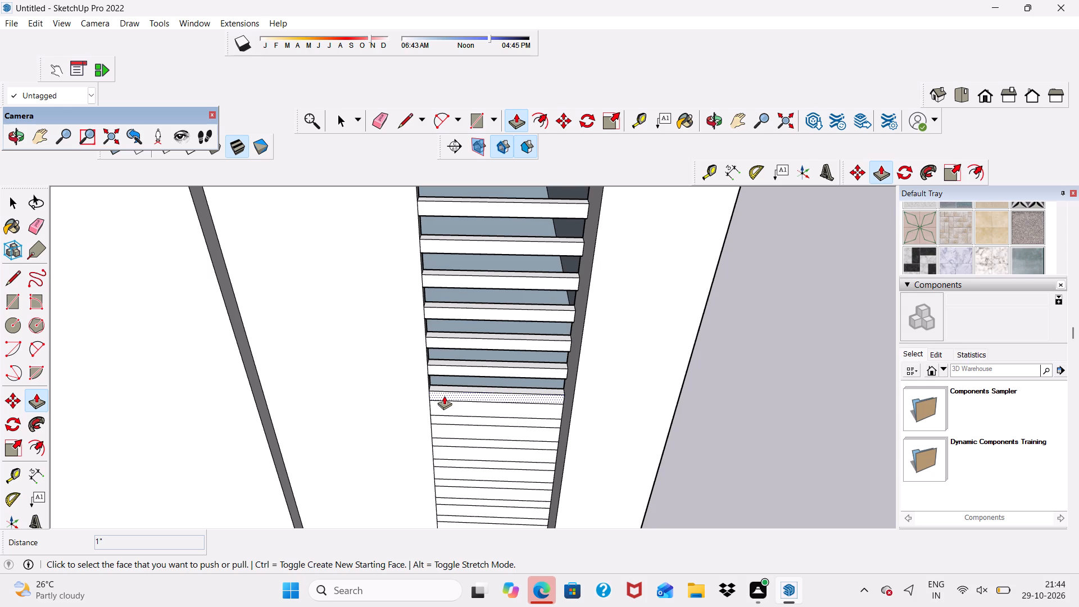
pyautogui.scroll(7, 458, 453)
pyautogui.scroll(1, 427, 328)
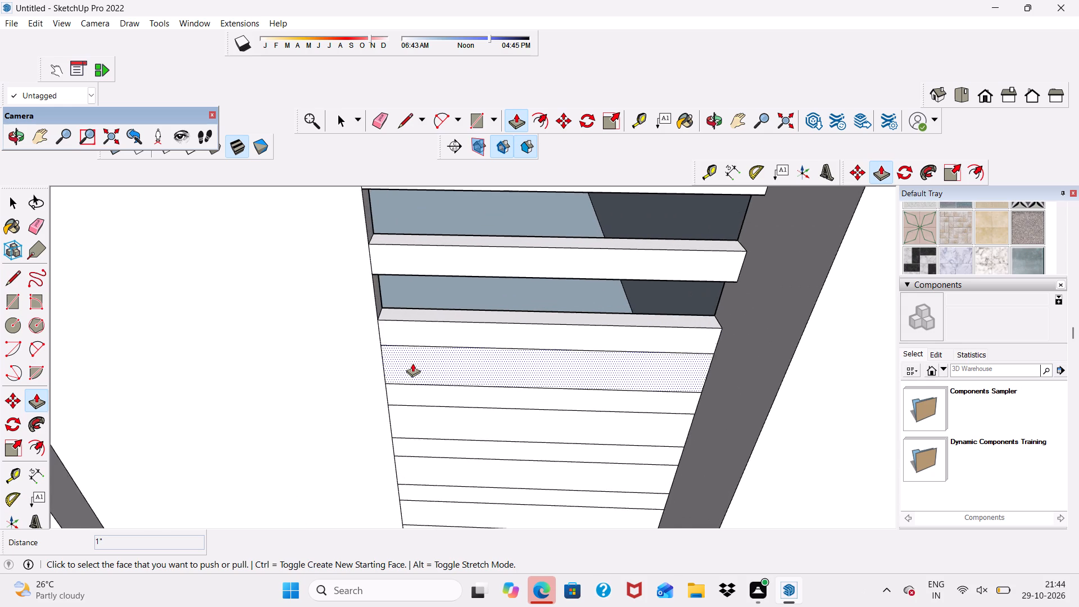
pyautogui.scroll(1, 412, 363)
pyautogui.click(412, 363)
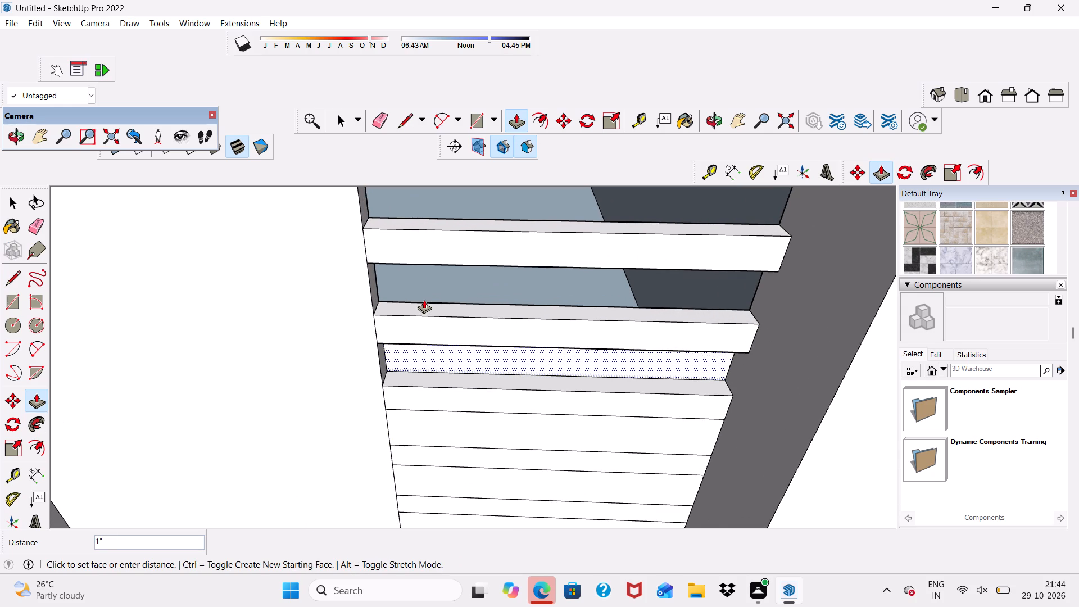
pyautogui.scroll(1, 425, 299)
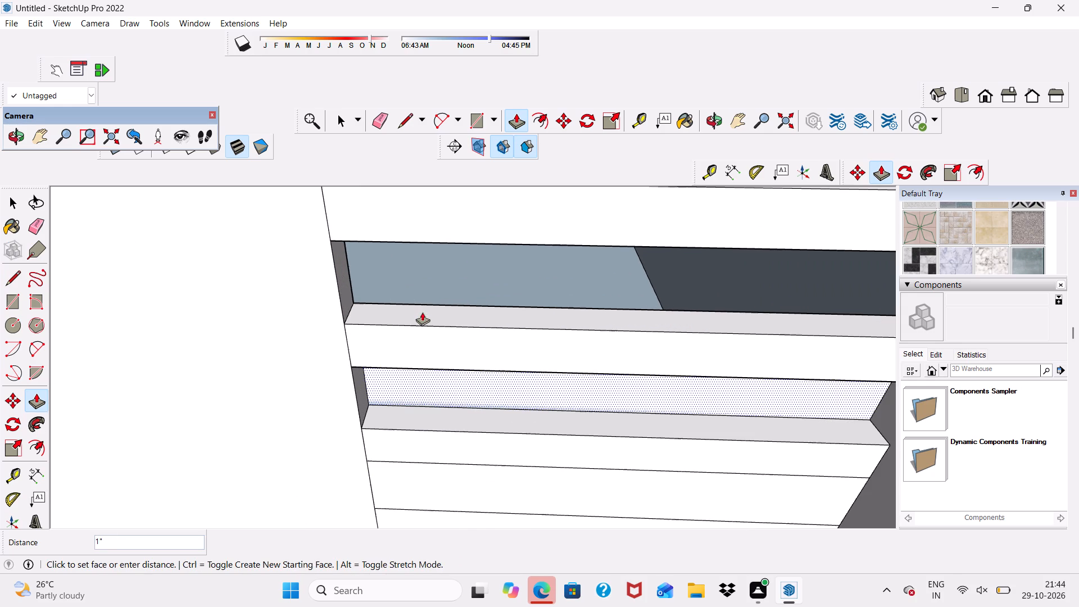
pyautogui.scroll(3, 452, 297)
pyautogui.scroll(-5, 452, 297)
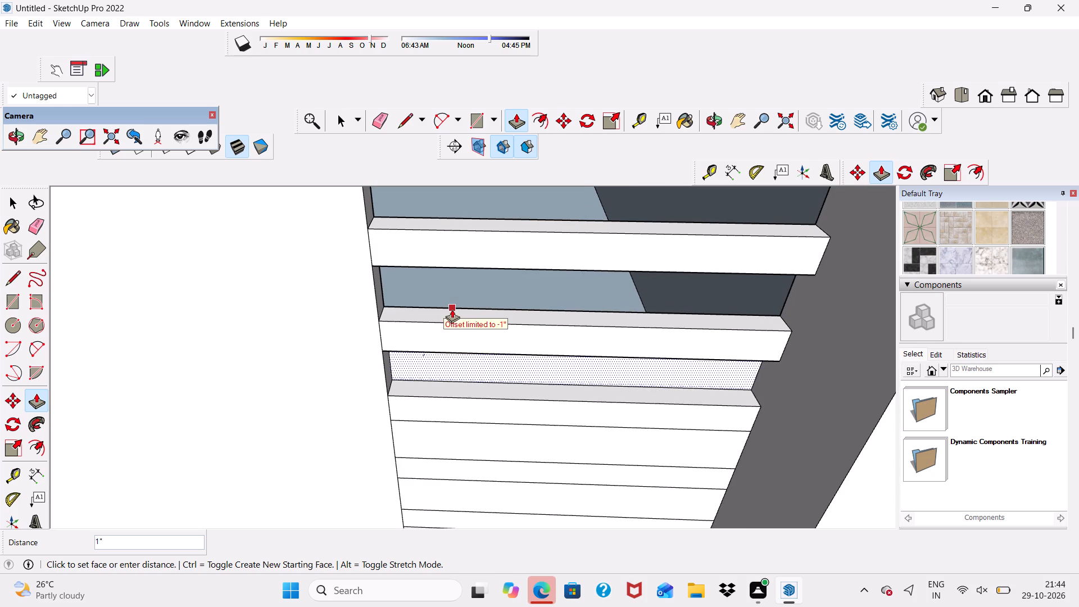
pyautogui.click(452, 309)
# Push the nineteenth and twentieth wide bands from the top of the slatted strip inward 1".
pyautogui.scroll(-5, 452, 309)
pyautogui.scroll(5, 427, 395)
pyautogui.click(427, 395)
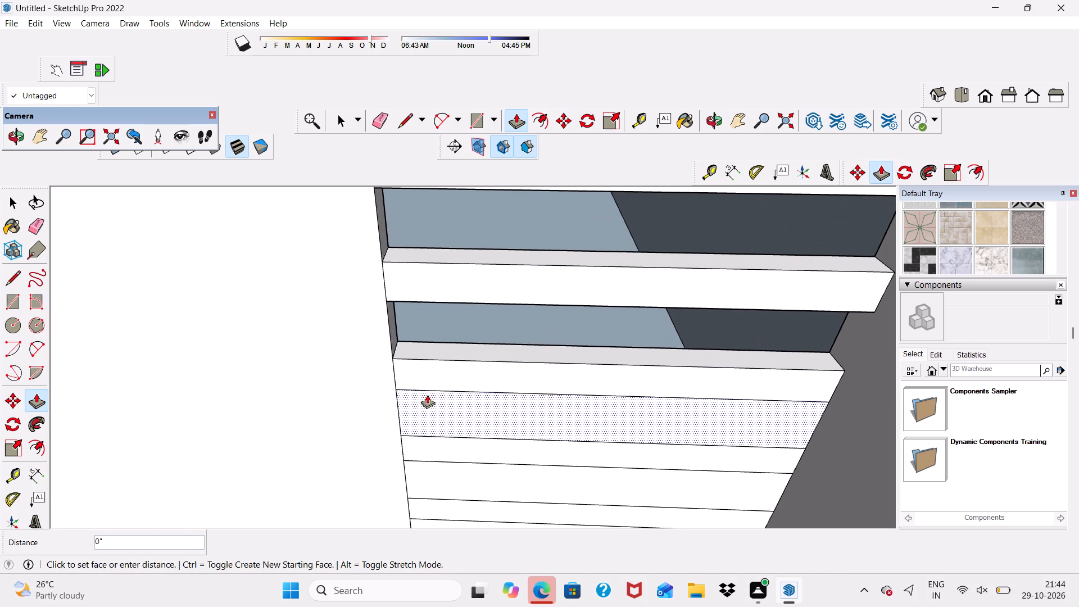
pyautogui.click(477, 341)
pyautogui.scroll(-5, 454, 296)
pyautogui.scroll(5, 430, 396)
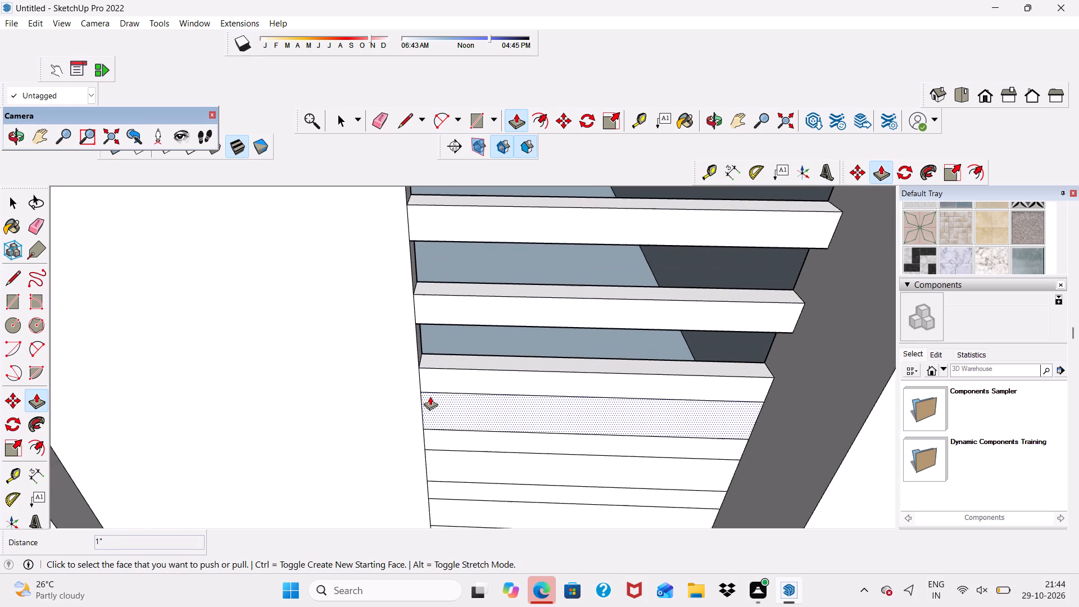
pyautogui.click(430, 396)
pyautogui.click(464, 352)
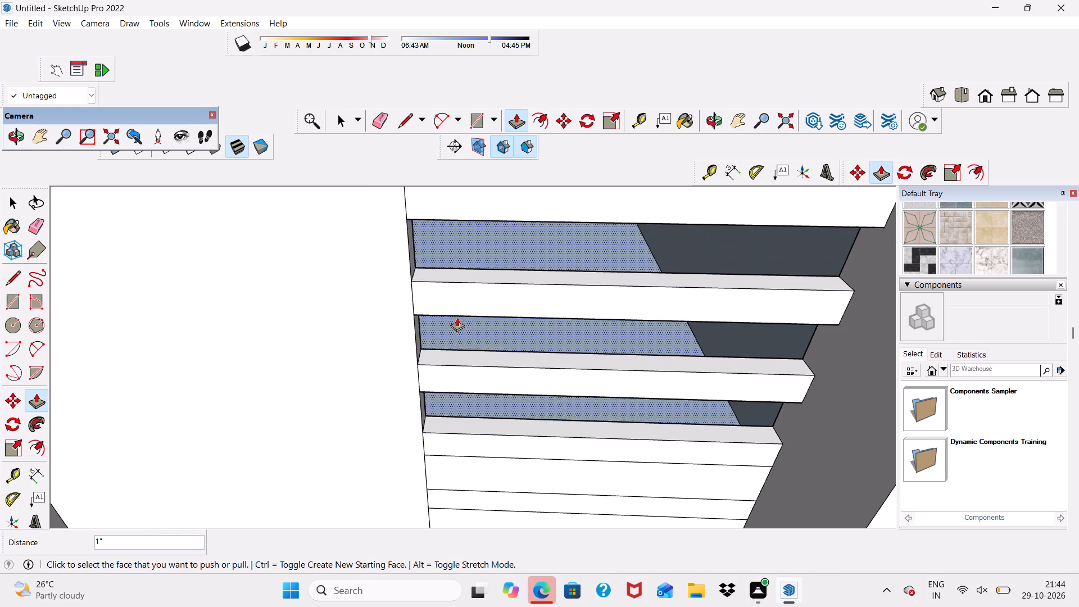
# Push the next two wide bands below, the twenty-first and twenty-second from the strip's top, inward 1".
pyautogui.scroll(-6, 442, 298)
pyautogui.scroll(5, 443, 414)
pyautogui.click(442, 391)
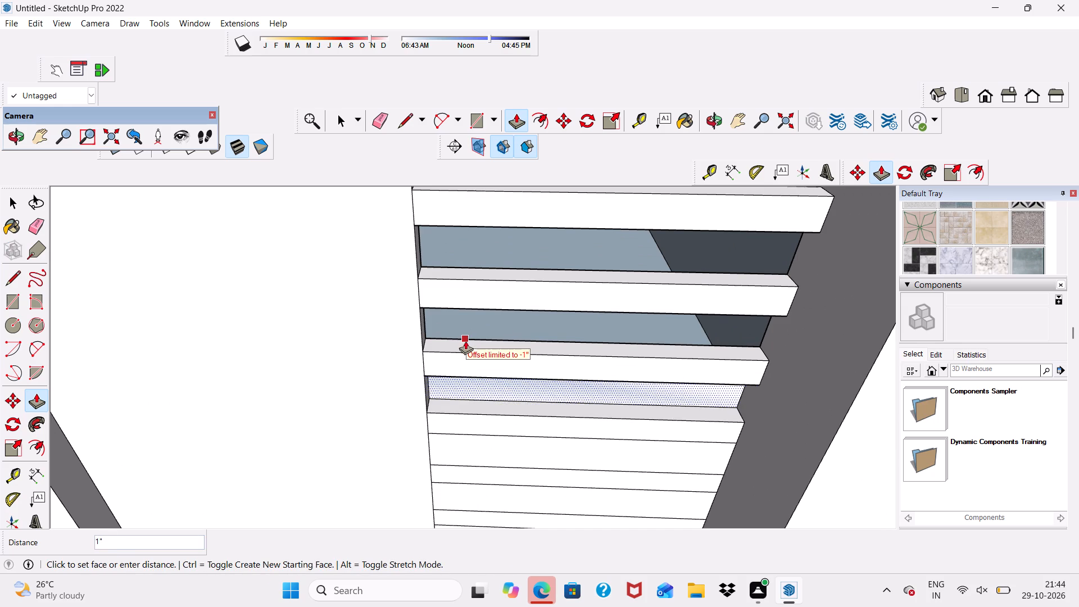
pyautogui.click(465, 341)
pyautogui.scroll(-6, 459, 342)
pyautogui.scroll(6, 455, 395)
pyautogui.scroll(-2, 454, 389)
pyautogui.moveTo(454, 389); pyautogui.dragTo(456, 312, button='middle')
pyautogui.scroll(2, 448, 393)
pyautogui.click(448, 424)
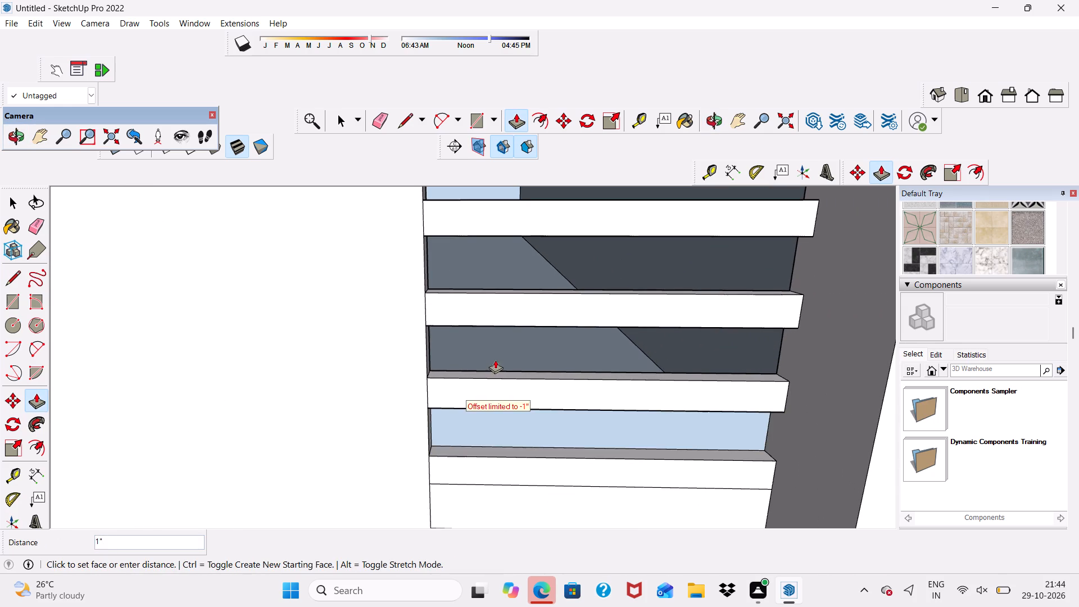
pyautogui.moveTo(495, 360); pyautogui.dragTo(457, 440, button='middle')
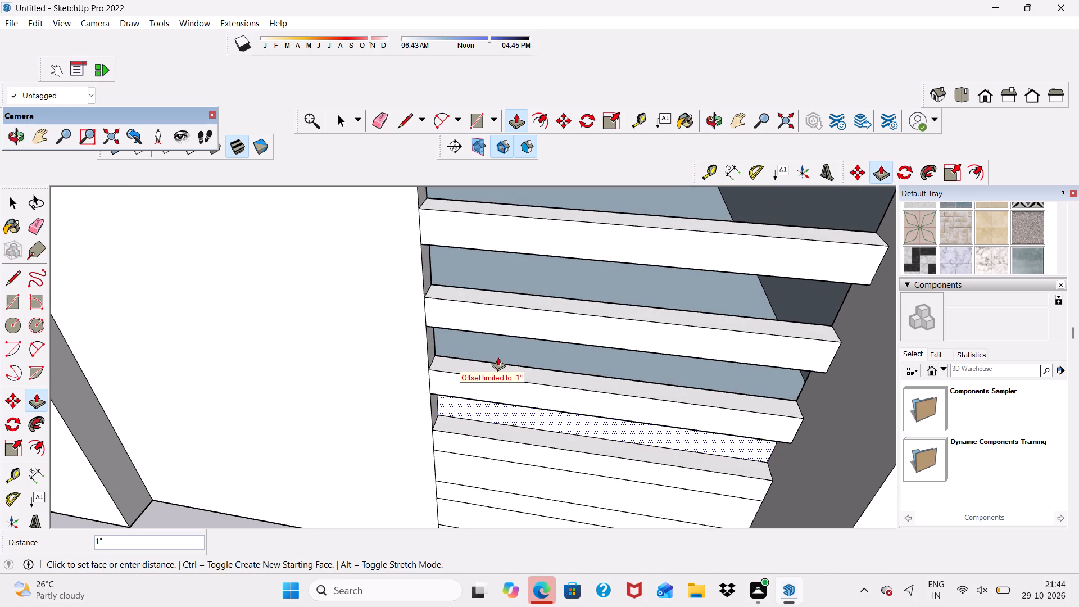
pyautogui.click(498, 363)
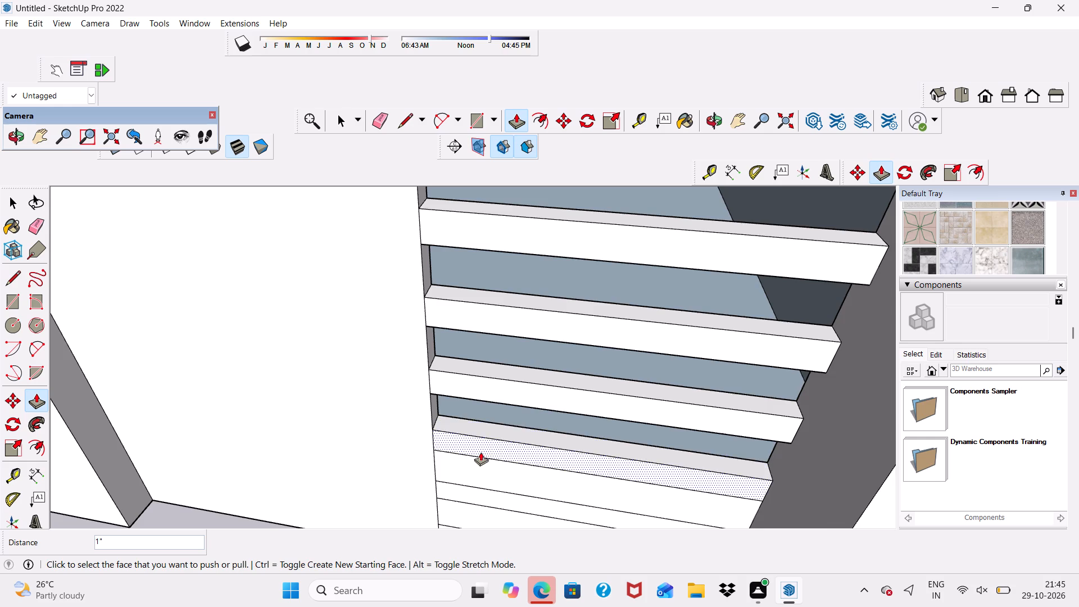
# Push the next two wide bands below, the twenty-third and twenty-fourth from the strip's top, inward 1".
pyautogui.scroll(3, 481, 452)
pyautogui.scroll(-6, 472, 460)
pyautogui.scroll(-7, 502, 368)
pyautogui.scroll(7, 468, 463)
pyautogui.scroll(3, 497, 360)
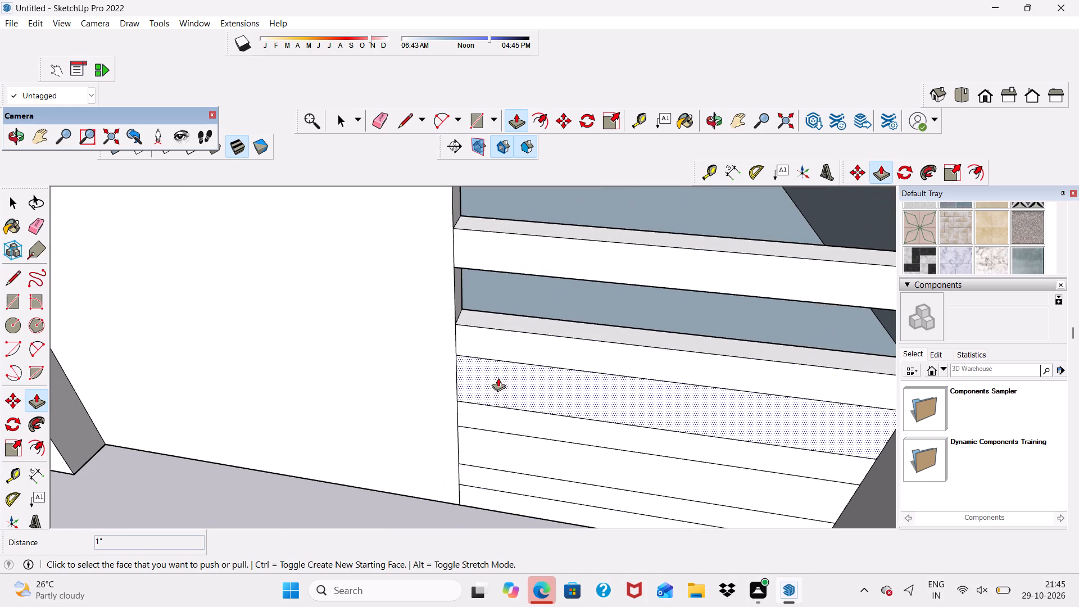
pyautogui.click(502, 382)
pyautogui.click(541, 314)
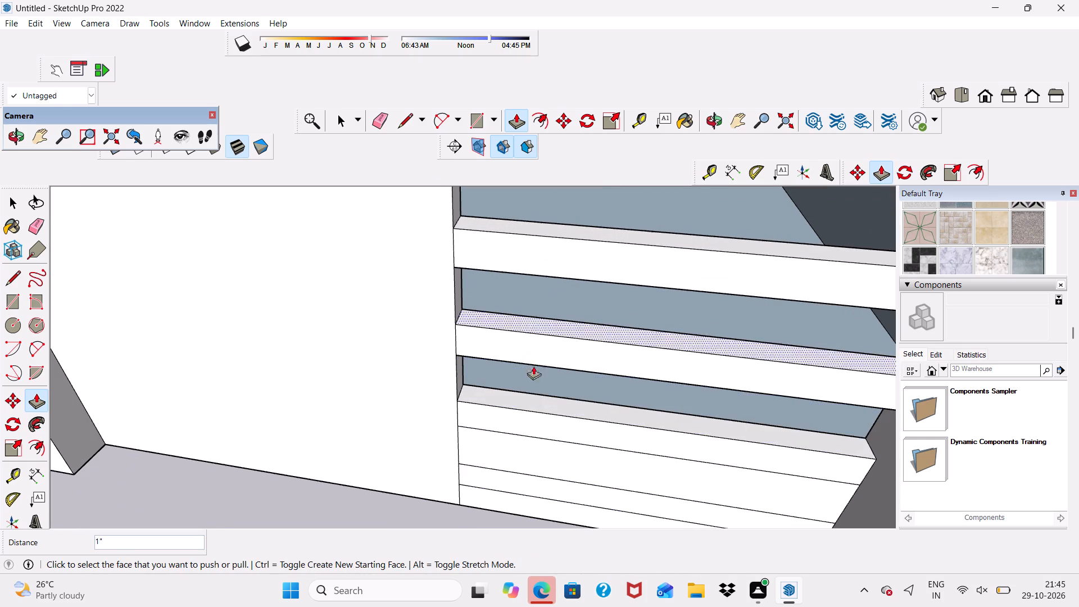
pyautogui.scroll(-2, 496, 431)
pyautogui.moveTo(496, 429); pyautogui.dragTo(475, 404, button='middle')
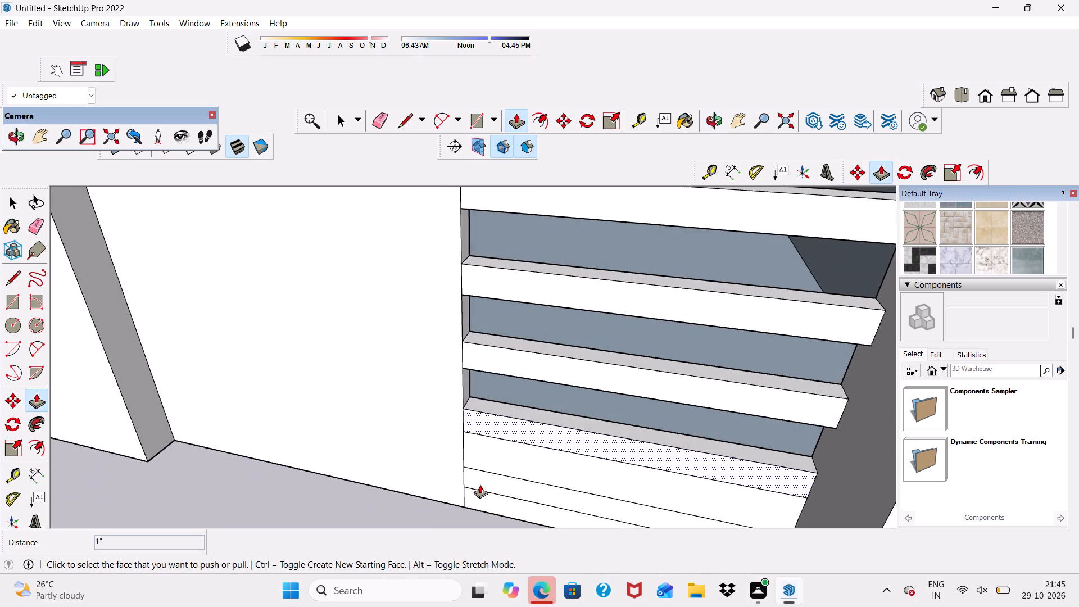
pyautogui.scroll(1, 480, 485)
pyautogui.click(477, 446)
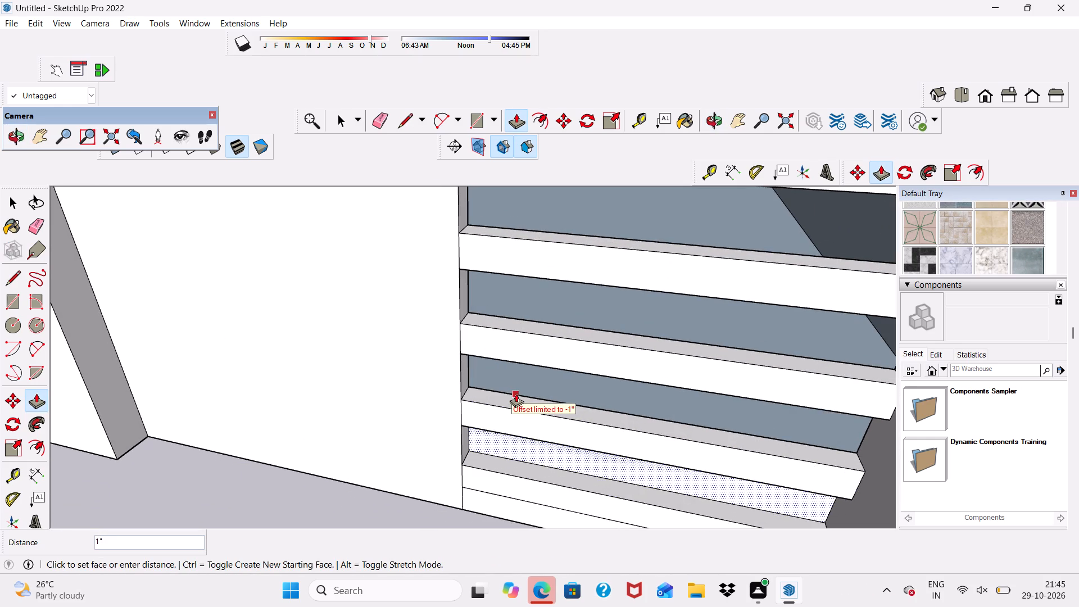
pyautogui.click(516, 393)
# Push the lowest band at the base of the slatted strip inward 1".
pyautogui.scroll(-6, 474, 374)
pyautogui.scroll(6, 479, 492)
pyautogui.scroll(2, 495, 422)
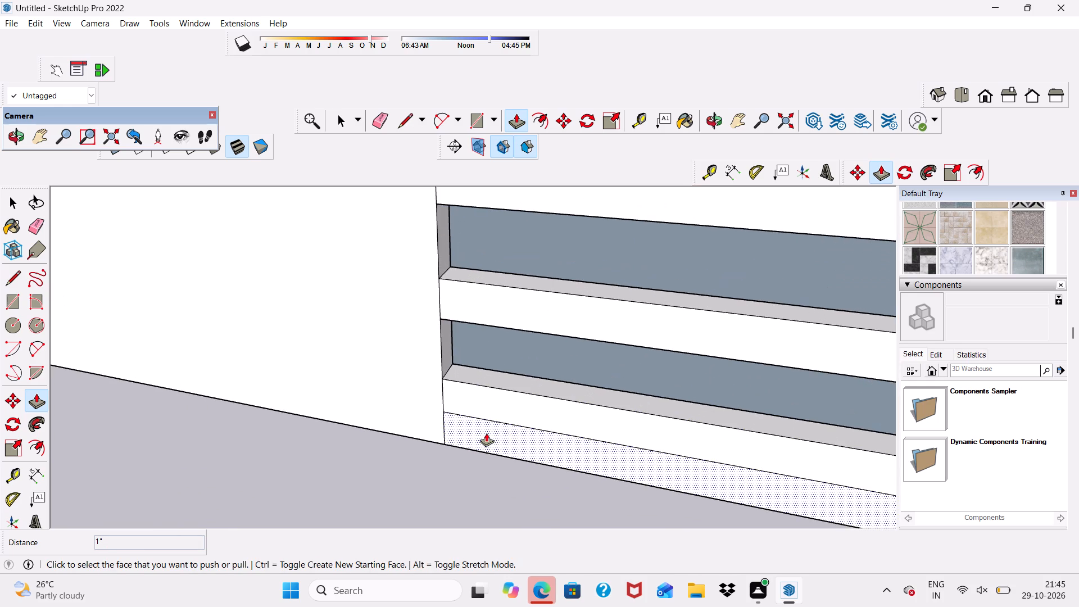
pyautogui.click(486, 433)
pyautogui.click(525, 378)
pyautogui.scroll(-6, 476, 382)
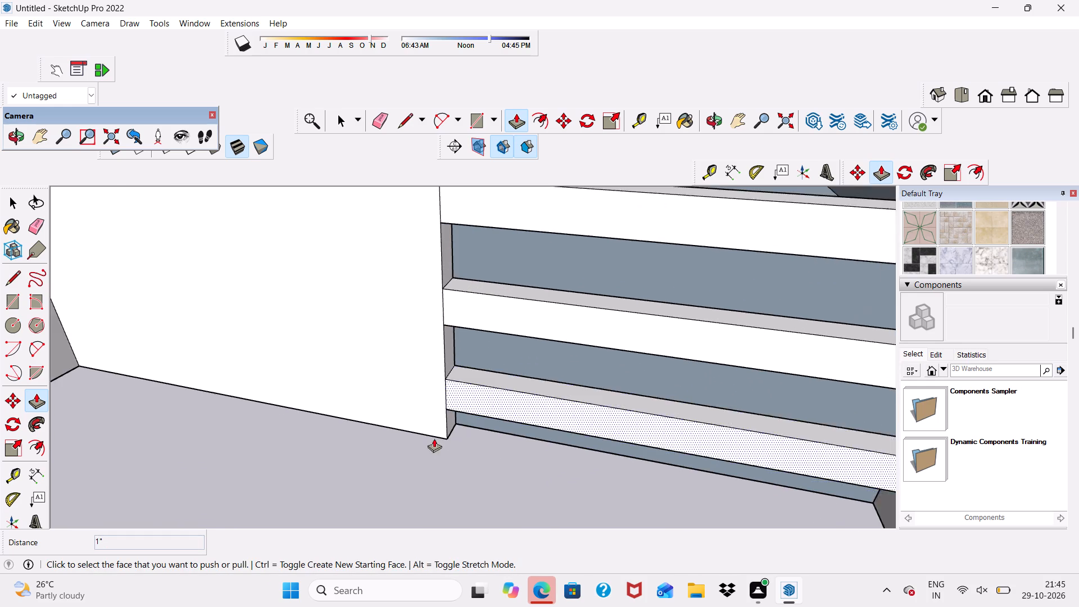
# Inside the space behind the slats, push/pull new faces off the back wall by about 10" and one side wall by about 1 9/16".
pyautogui.scroll(-4, 463, 384)
pyautogui.moveTo(507, 378); pyautogui.dragTo(538, 282, button='middle')
pyautogui.scroll(5, 535, 260)
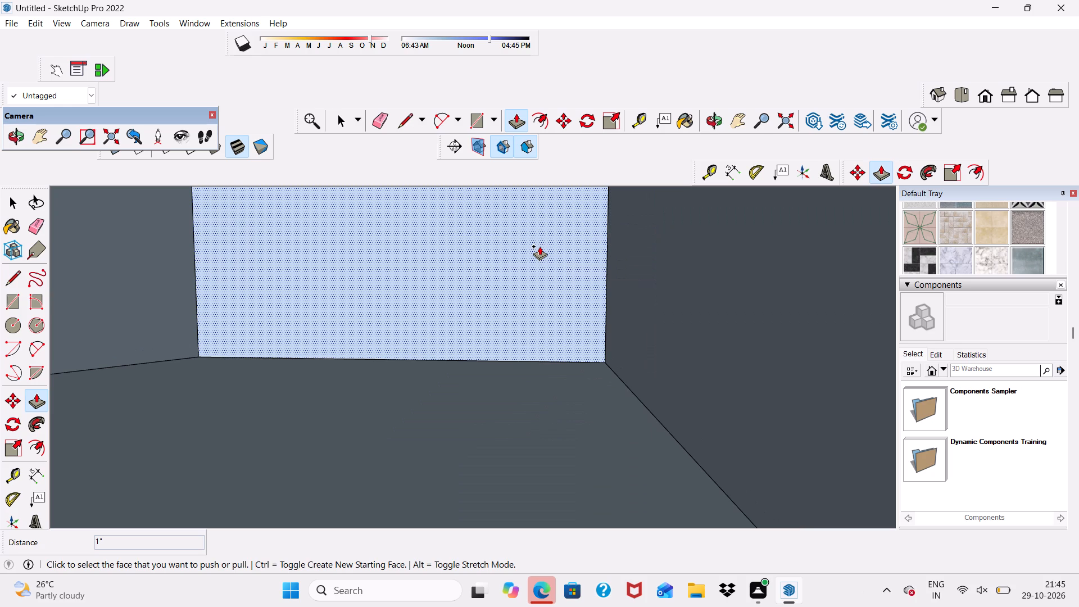
pyautogui.click(539, 246)
pyautogui.click(539, 249)
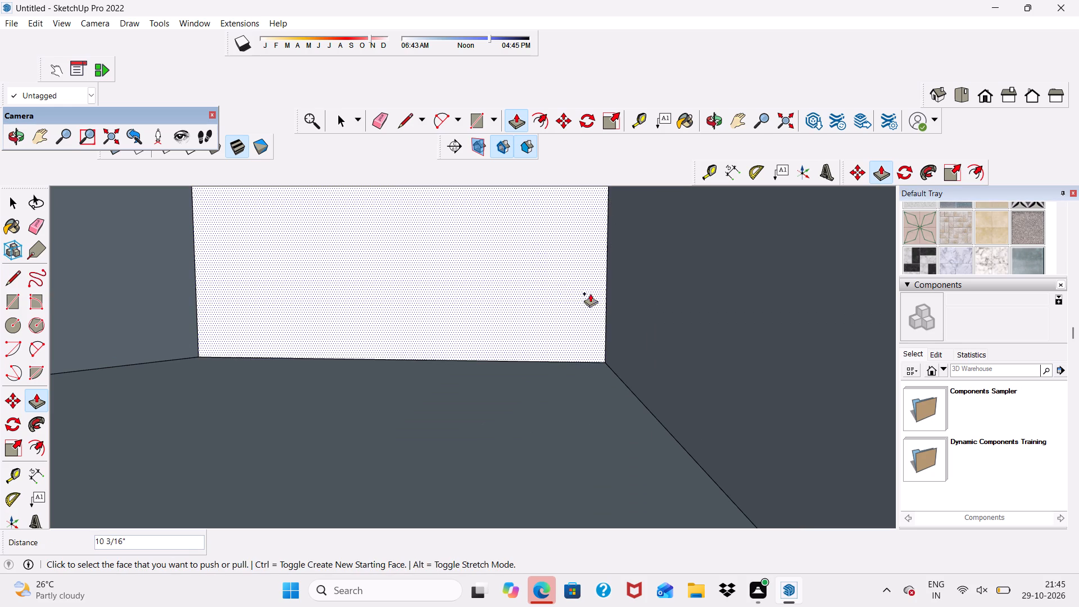
pyautogui.click(655, 309)
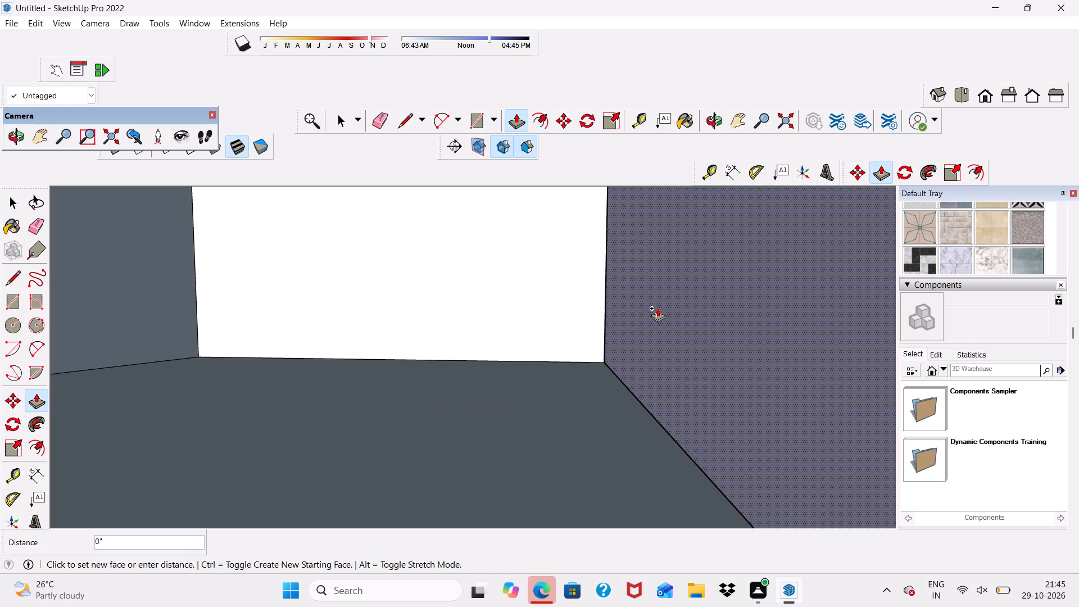
pyautogui.click(661, 306)
# In the same interior, push/pull new faces off the floor by about 1" and the opposite side wall by about 5".
pyautogui.scroll(-4, 534, 311)
pyautogui.scroll(4, 405, 385)
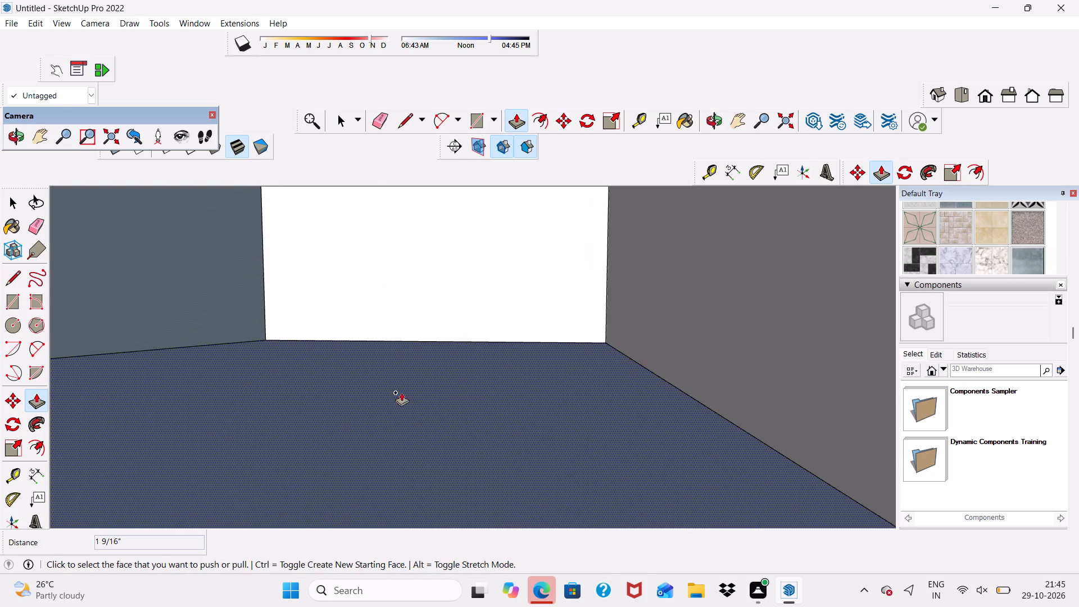
pyautogui.click(382, 447)
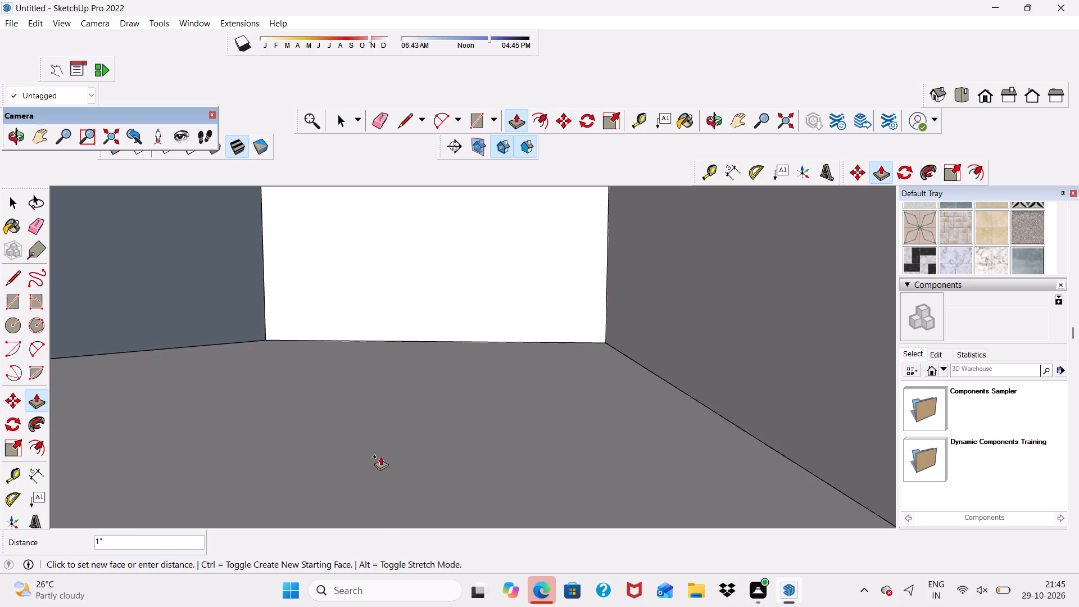
pyautogui.click(380, 461)
pyautogui.click(169, 298)
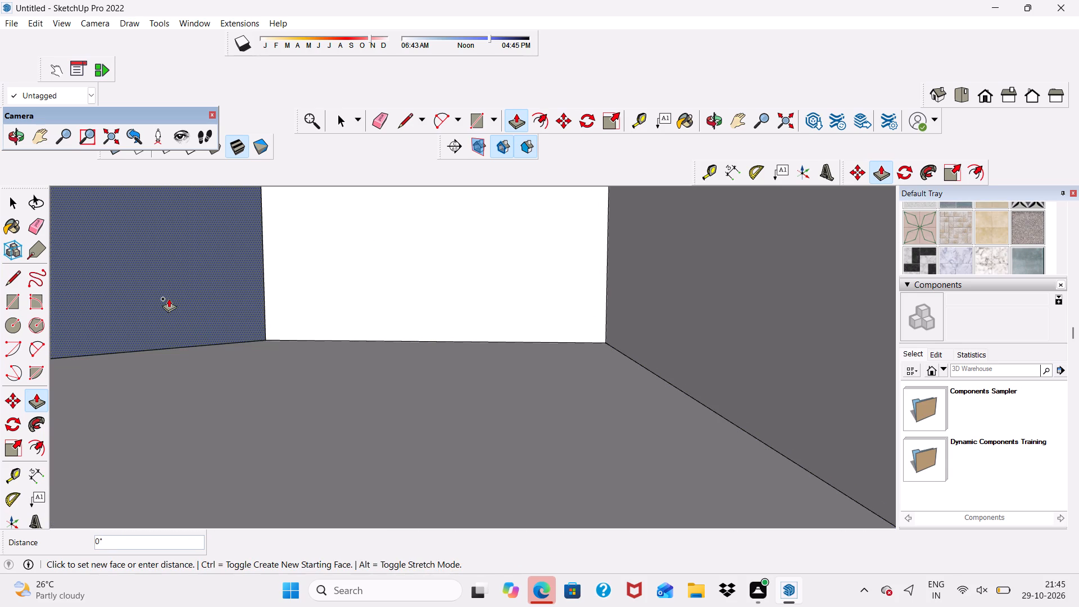
pyautogui.click(160, 298)
pyautogui.scroll(-12, 260, 312)
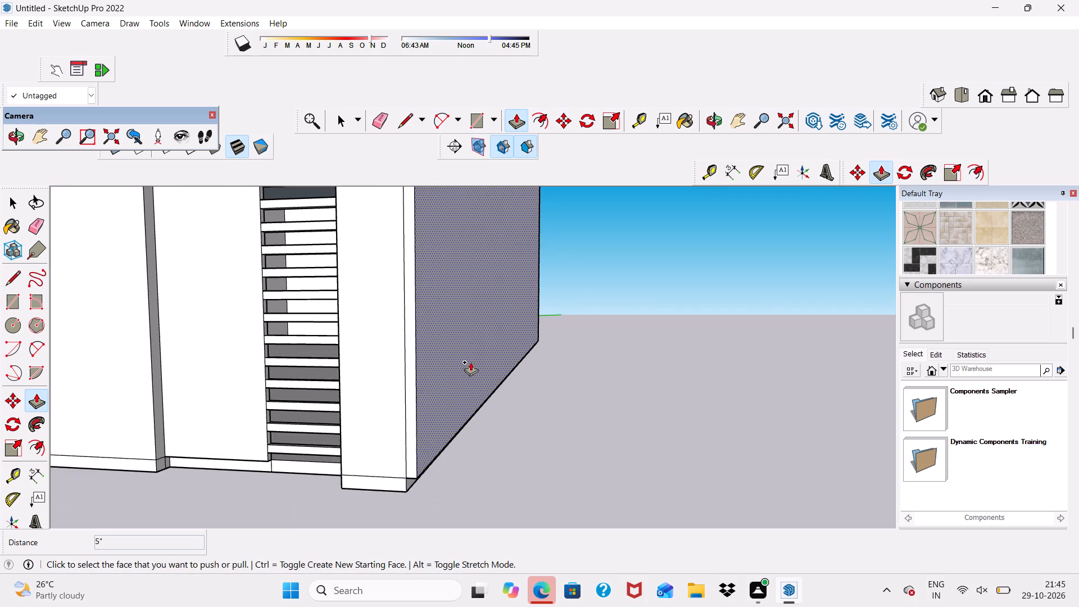
pyautogui.scroll(-5, 471, 361)
pyautogui.press('space')
# Examine the slatted strip and the door-height panels beside it on the front elevation.
pyautogui.moveTo(362, 363); pyautogui.dragTo(380, 449, button='middle')
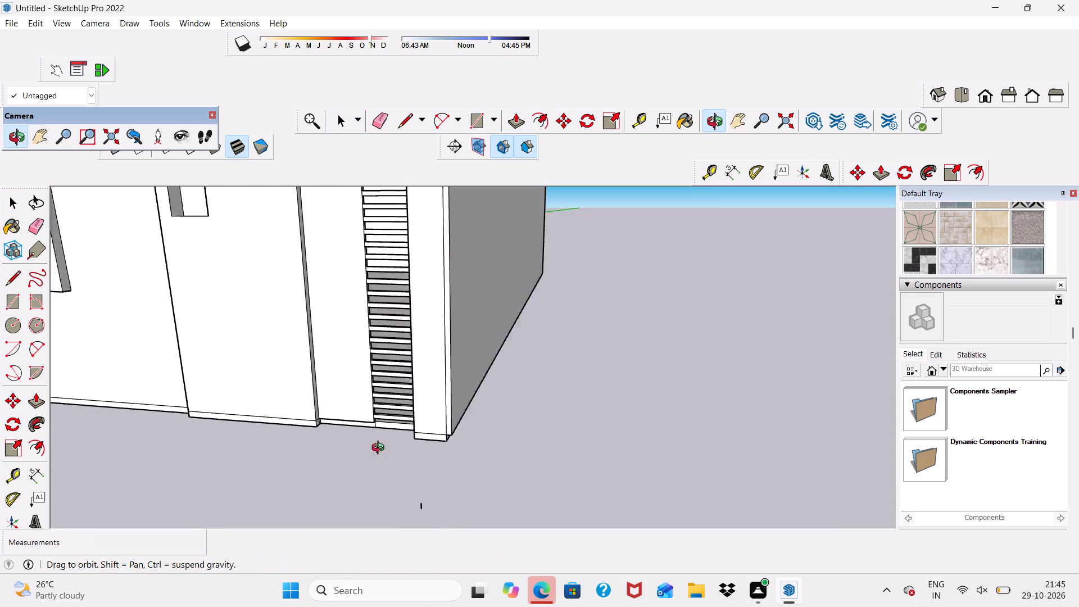
pyautogui.moveTo(380, 449); pyautogui.dragTo(400, 492, button='middle')
pyautogui.scroll(2, 409, 443)
pyautogui.scroll(-11, 413, 384)
pyautogui.scroll(1, 418, 418)
pyautogui.moveTo(415, 409); pyautogui.dragTo(414, 252, button='middle')
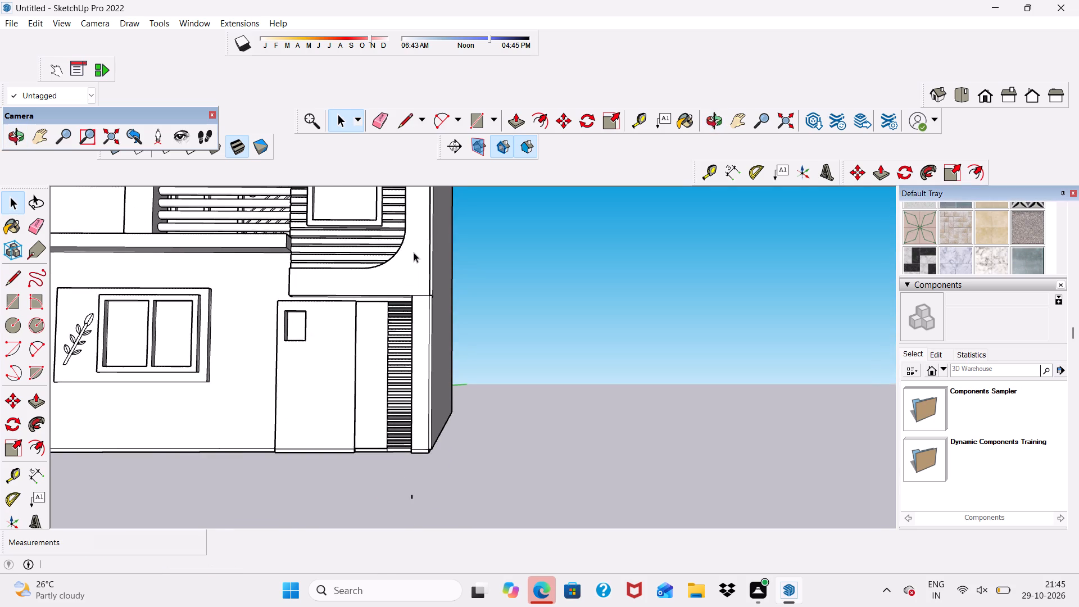
pyautogui.scroll(3, 414, 252)
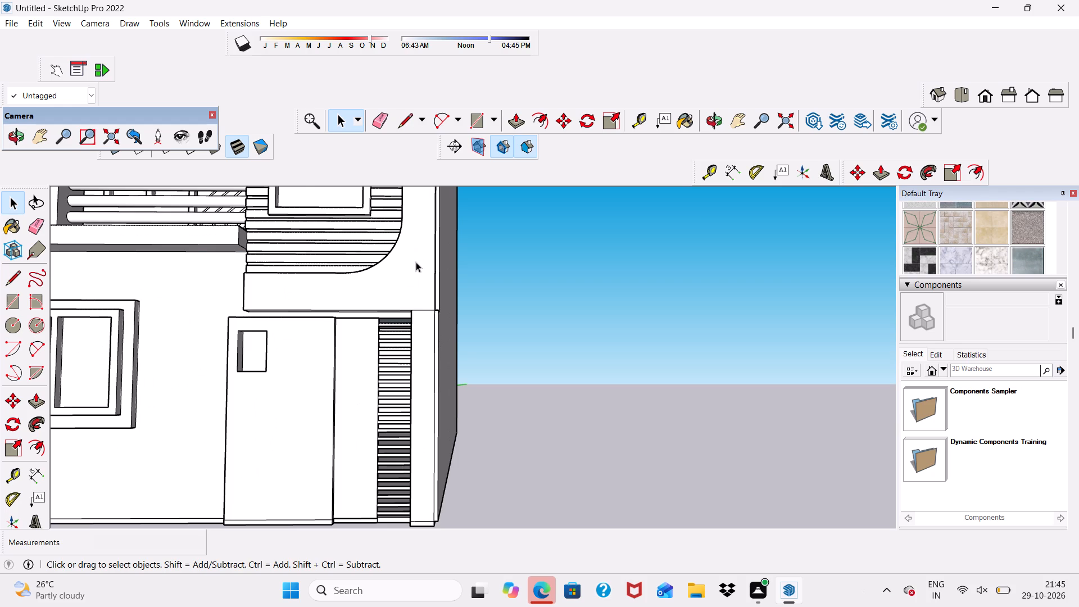
pyautogui.scroll(-1, 425, 277)
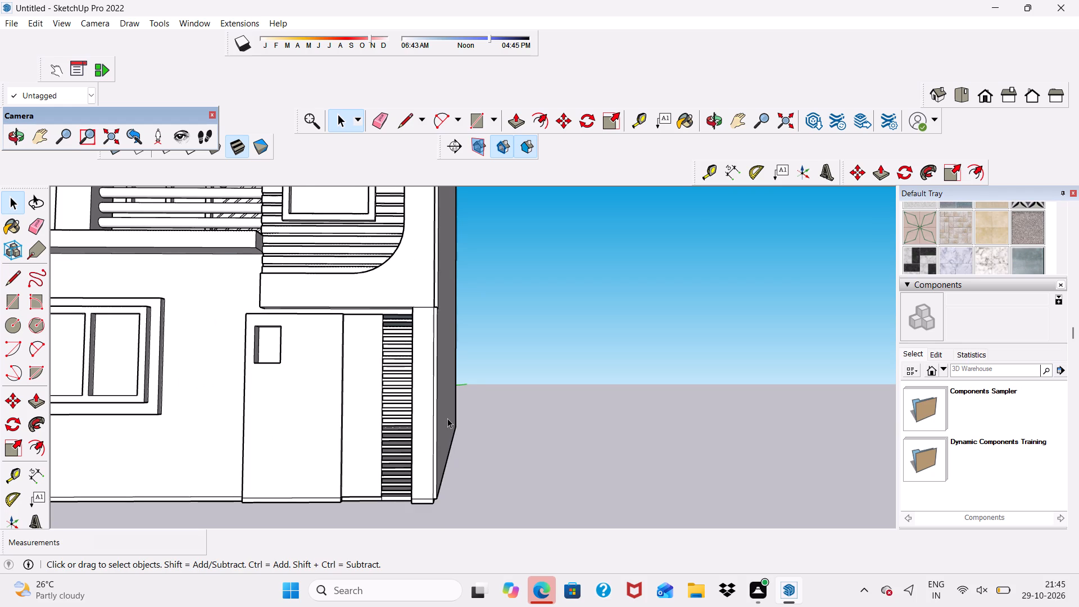
pyautogui.scroll(2, 392, 430)
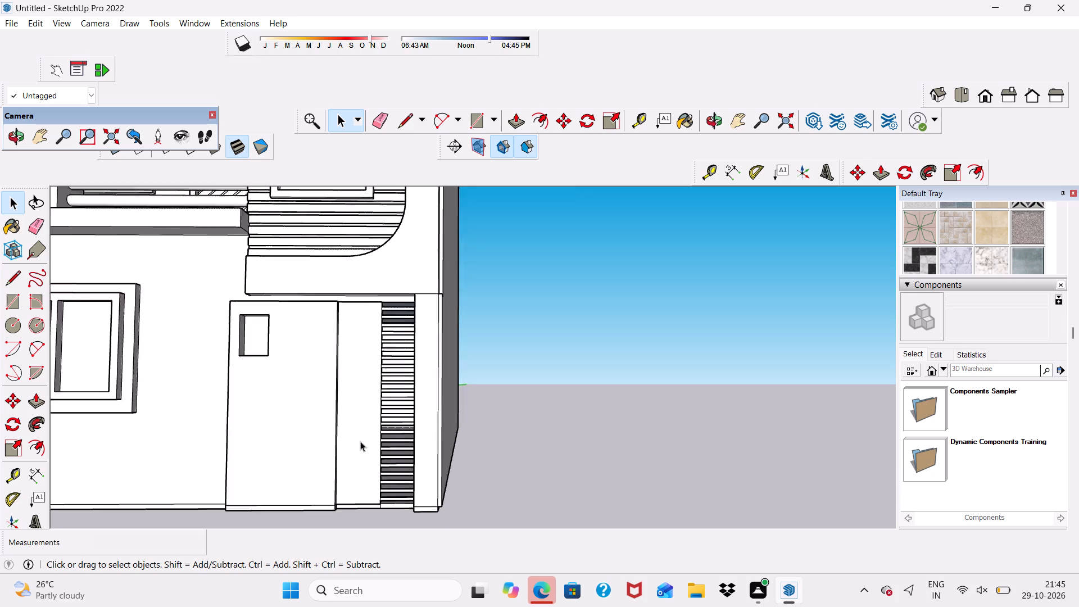
pyautogui.scroll(2, 360, 441)
pyautogui.scroll(6, 349, 377)
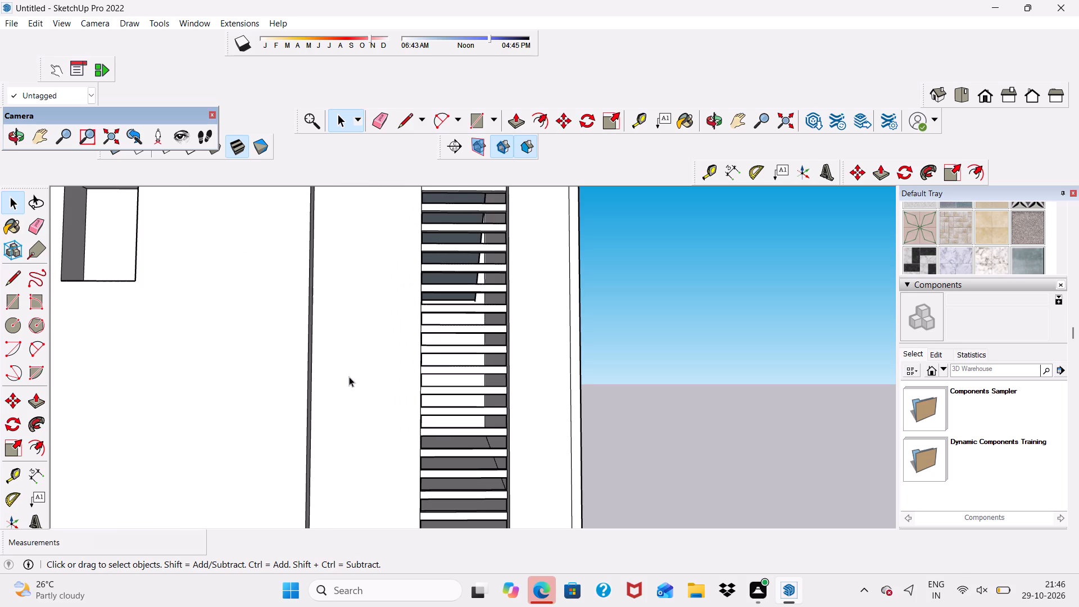
pyautogui.scroll(1, 366, 366)
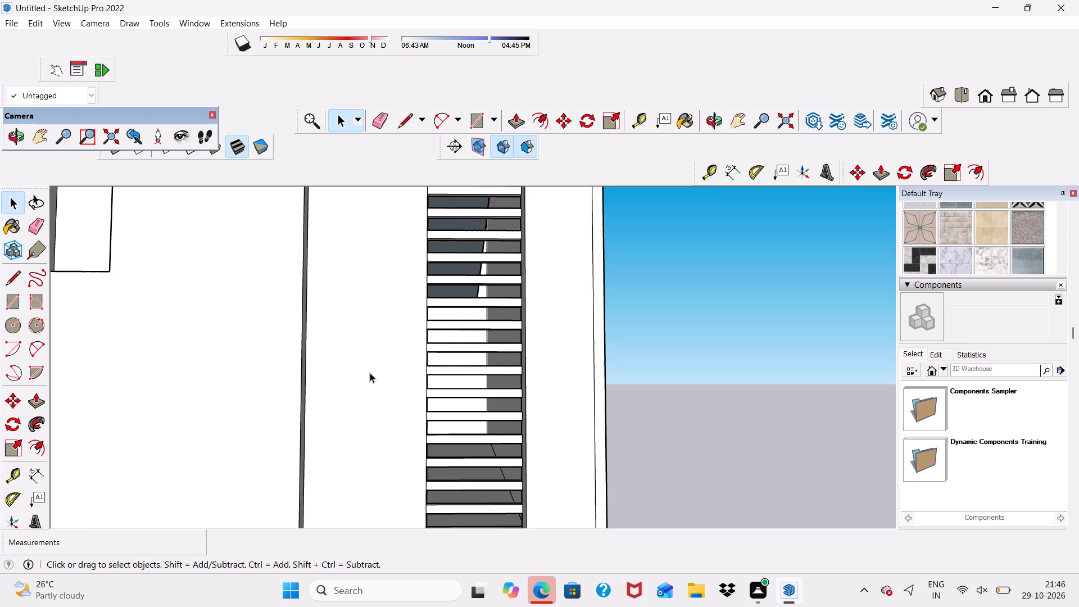
# Draw an upright rectangle about 1' high and 2" wide near the top of the narrow panel beside the slatted strip.
pyautogui.scroll(-6, 362, 391)
pyautogui.moveTo(363, 380); pyautogui.dragTo(328, 354, button='middle')
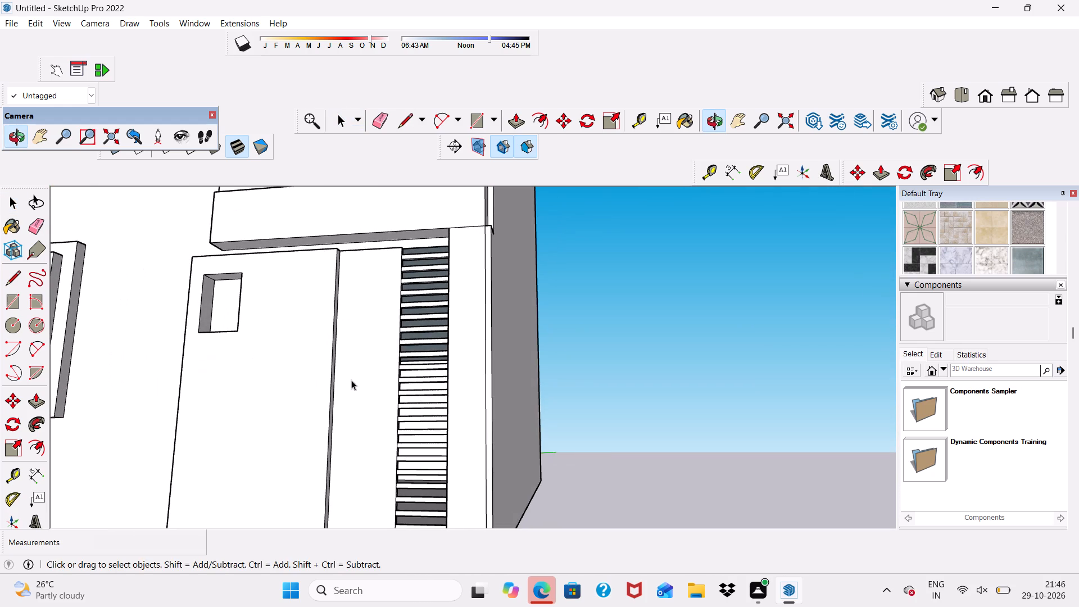
pyautogui.click(478, 117)
pyautogui.scroll(-5, 498, 220)
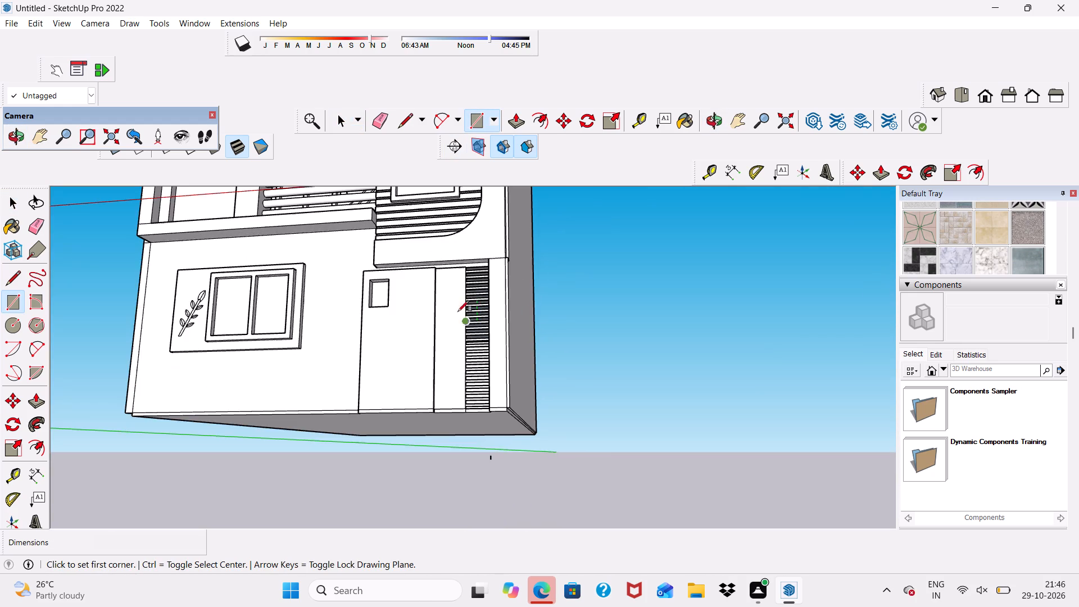
pyautogui.scroll(10, 438, 276)
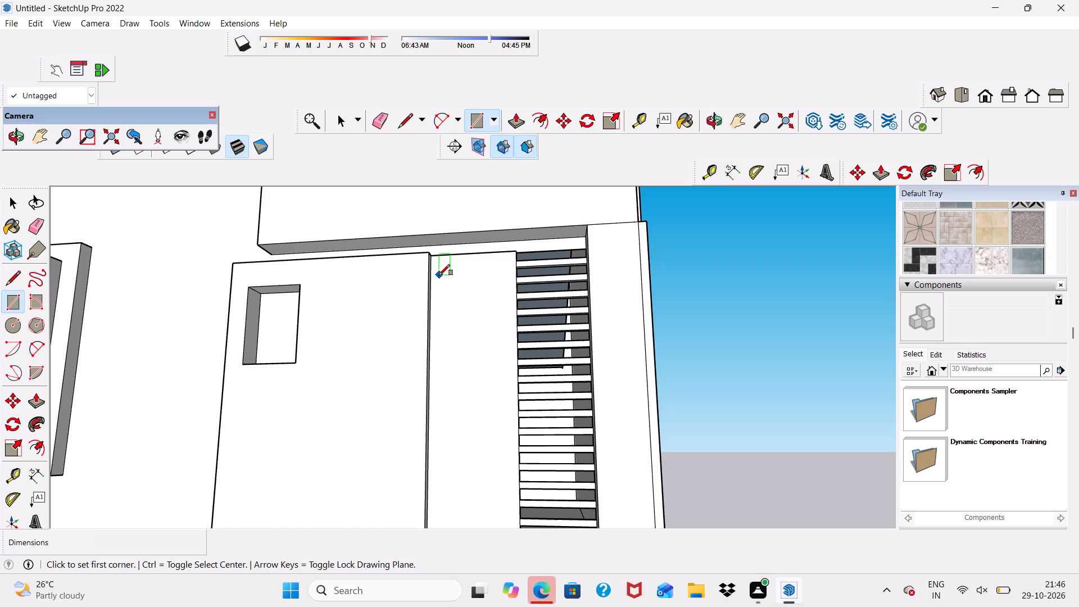
pyautogui.scroll(3, 441, 275)
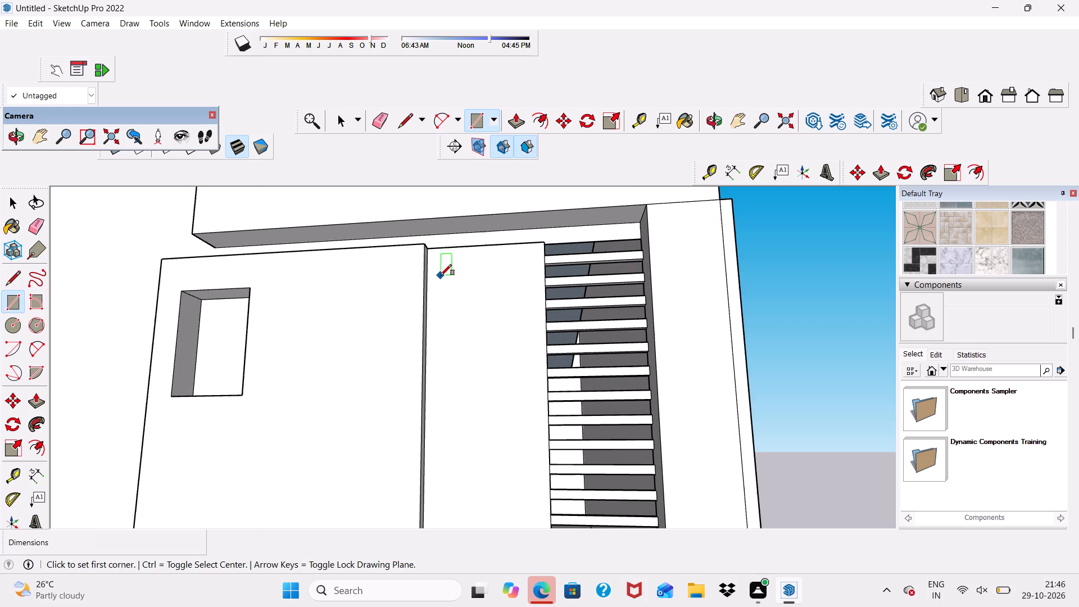
pyautogui.scroll(5, 508, 260)
pyautogui.click(407, 260)
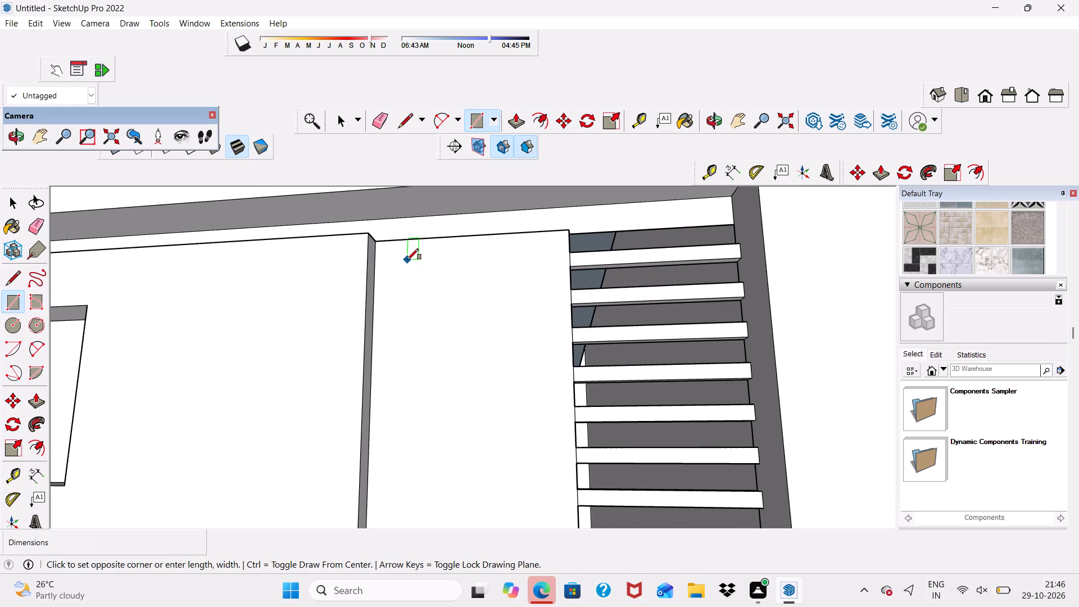
pyautogui.click(427, 388)
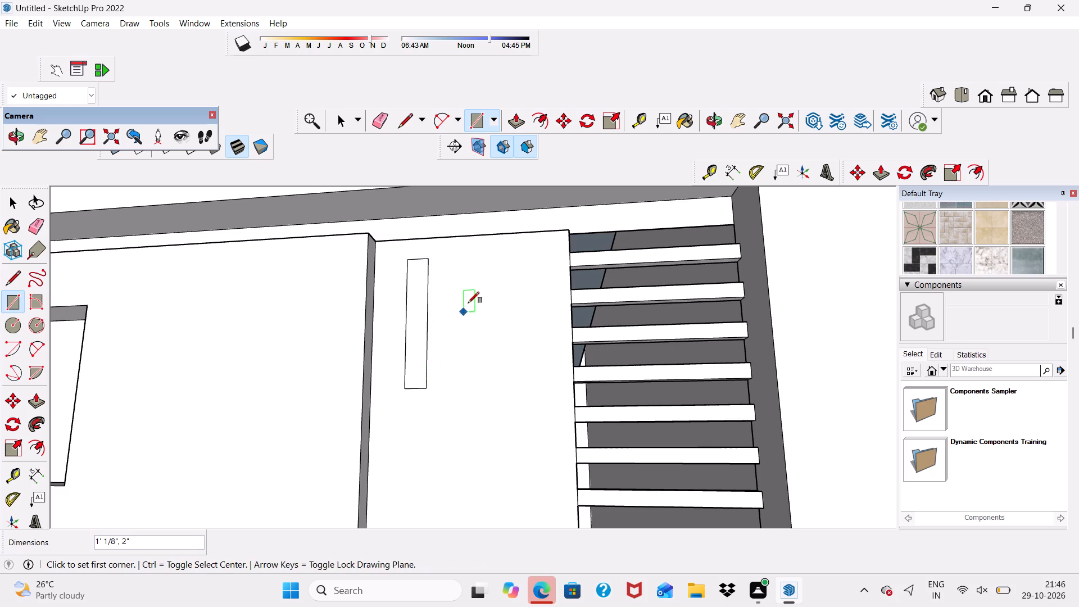
pyautogui.scroll(-6, 469, 302)
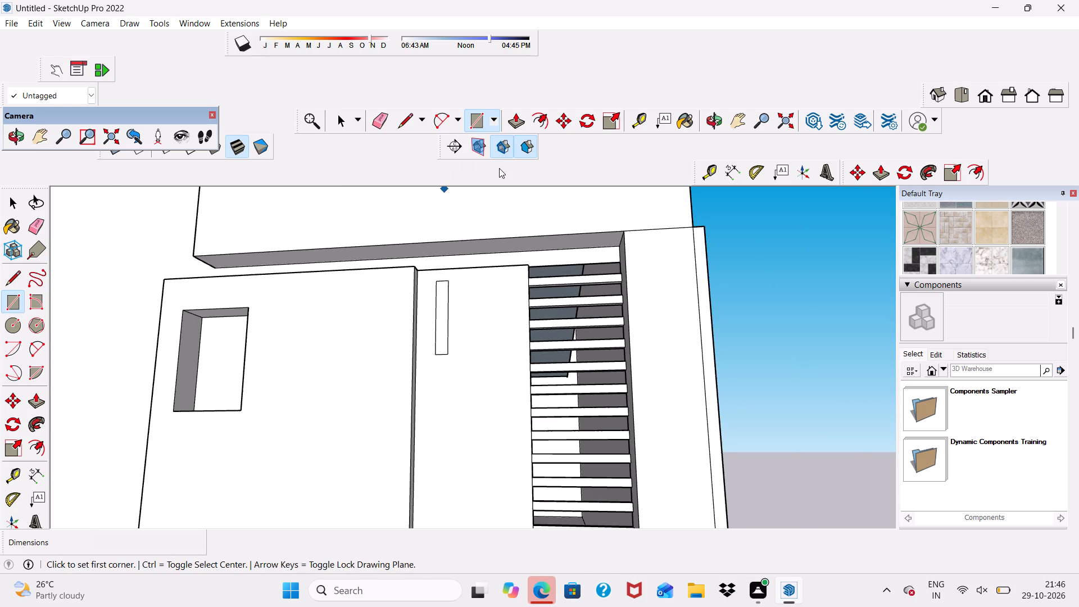
pyautogui.press('space')
# Copy the upright rectangle about 3 3/8" sideways across the narrow panel and array it as three evenly spaced copies.
pyautogui.scroll(2, 499, 168)
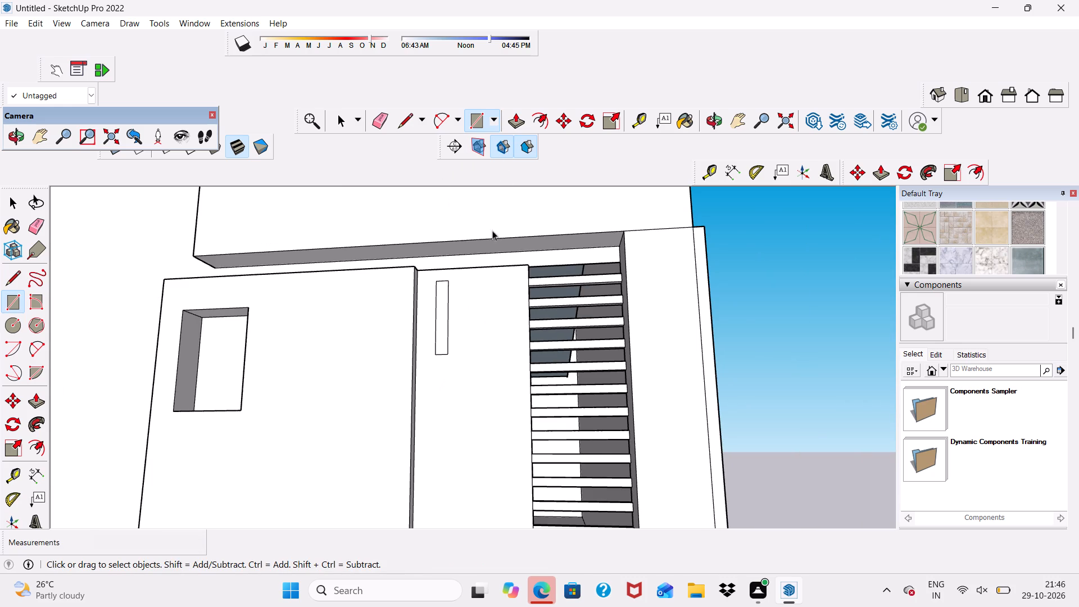
pyautogui.scroll(1, 457, 309)
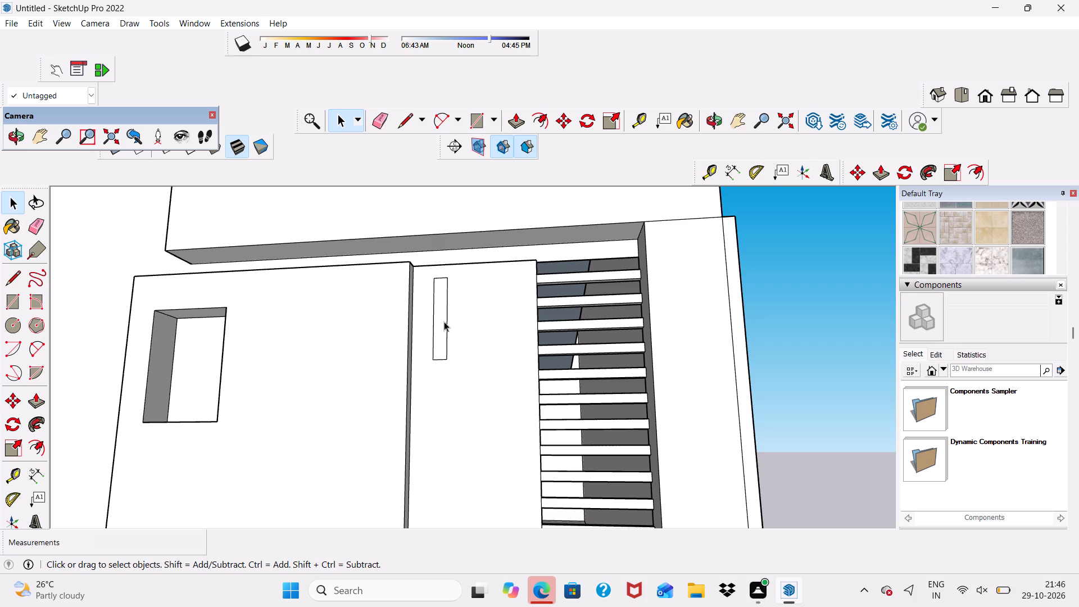
pyautogui.doubleClick(444, 321)
pyautogui.click(567, 117)
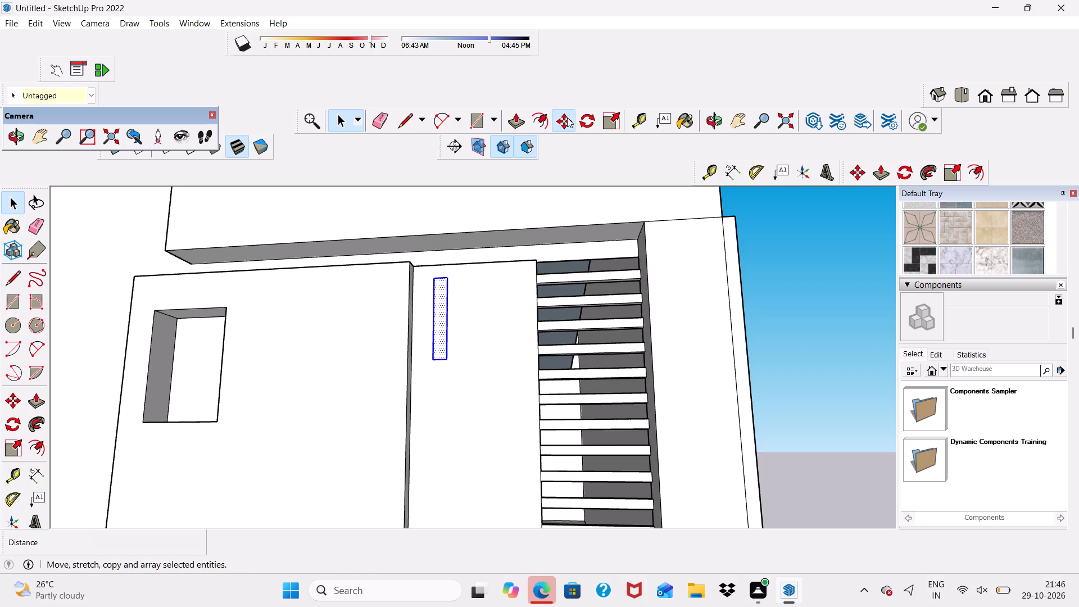
pyautogui.scroll(5, 469, 247)
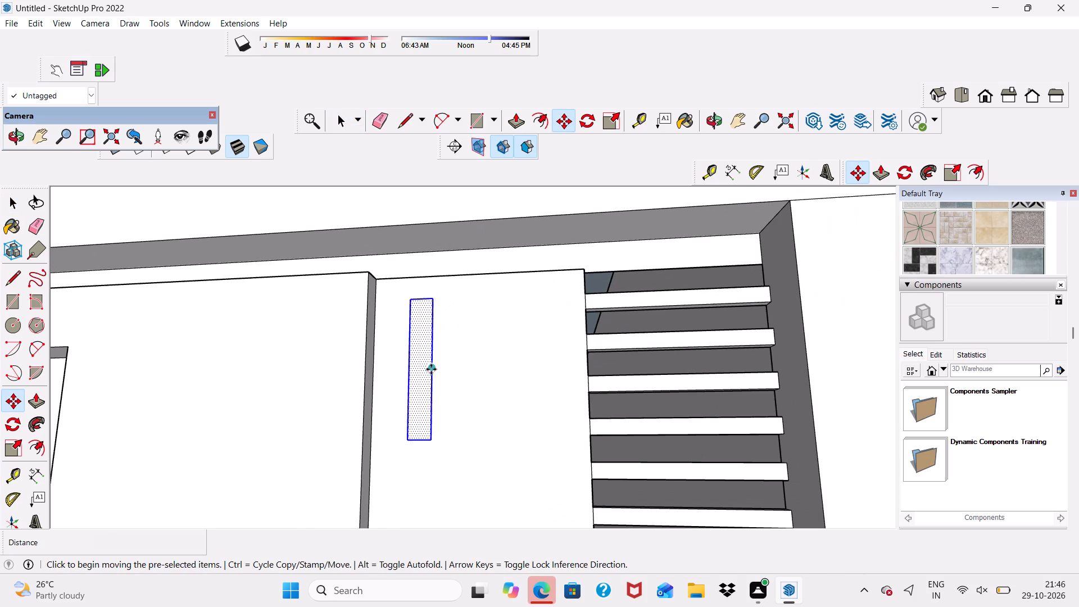
pyautogui.click(431, 369)
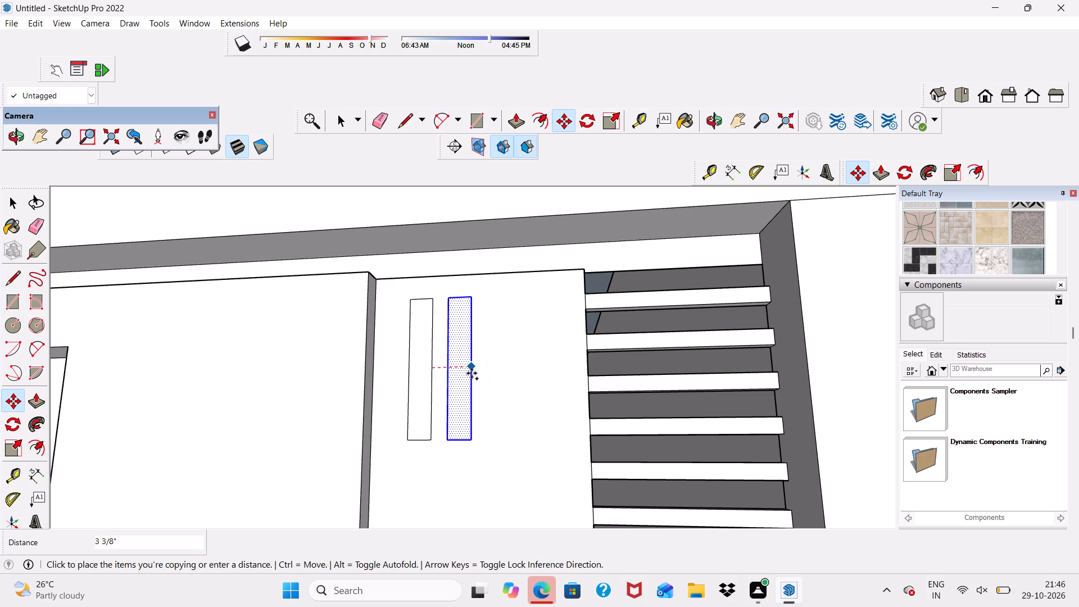
pyautogui.click(472, 373)
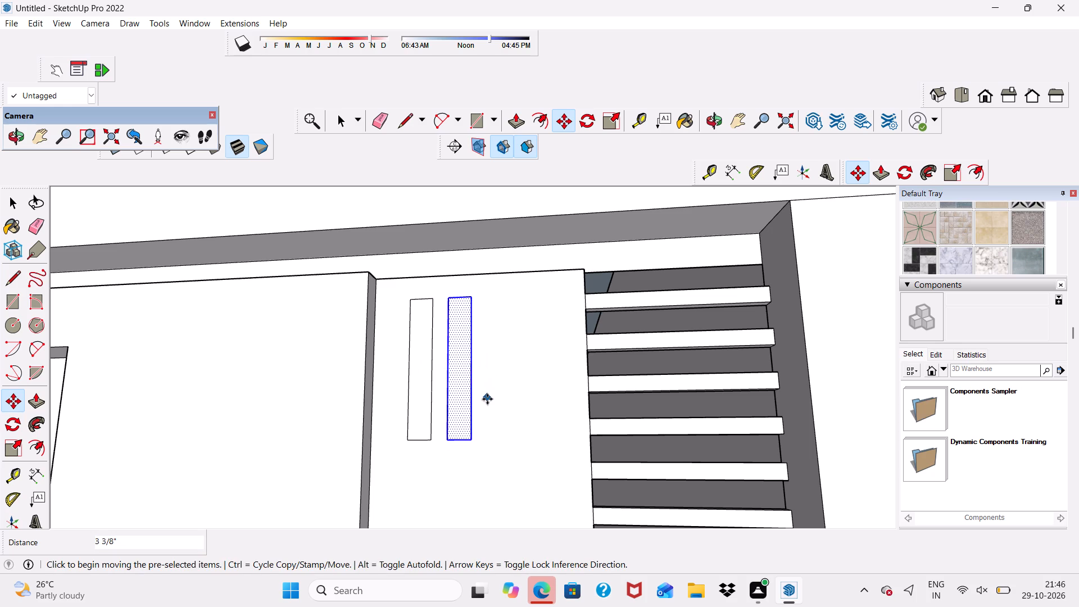
pyautogui.hotkey('shift', '*')
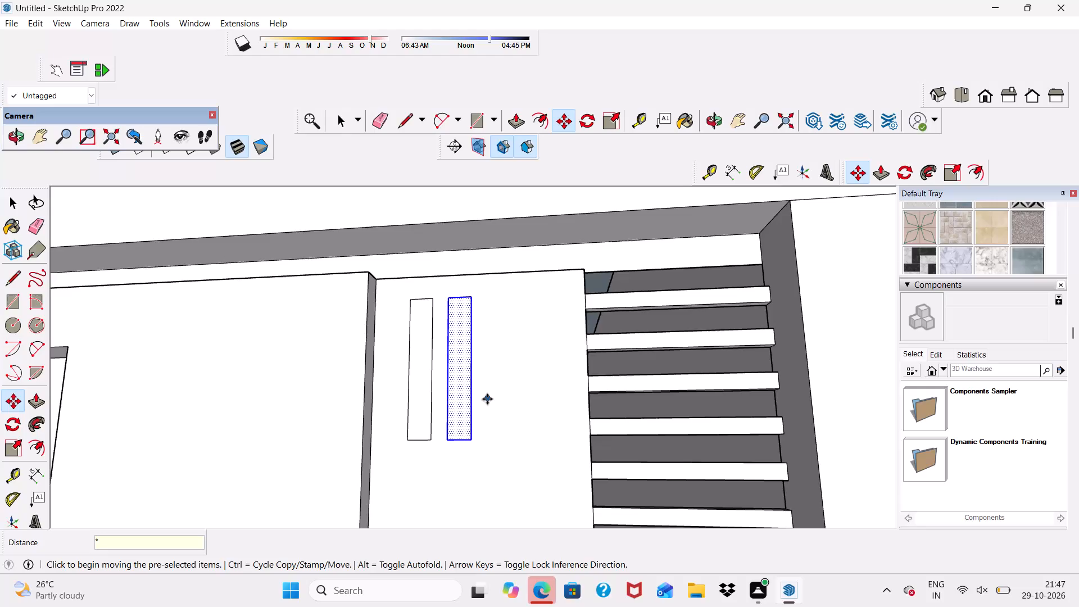
pyautogui.press('5')
pyautogui.press('BackSpace')
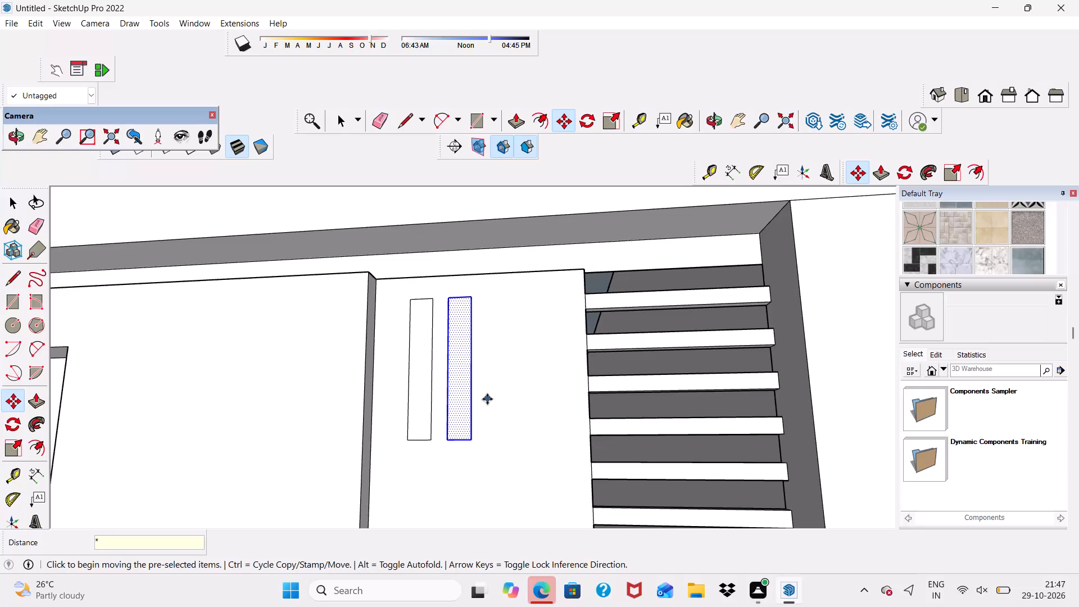
pyautogui.press('3')
pyautogui.press('Return')
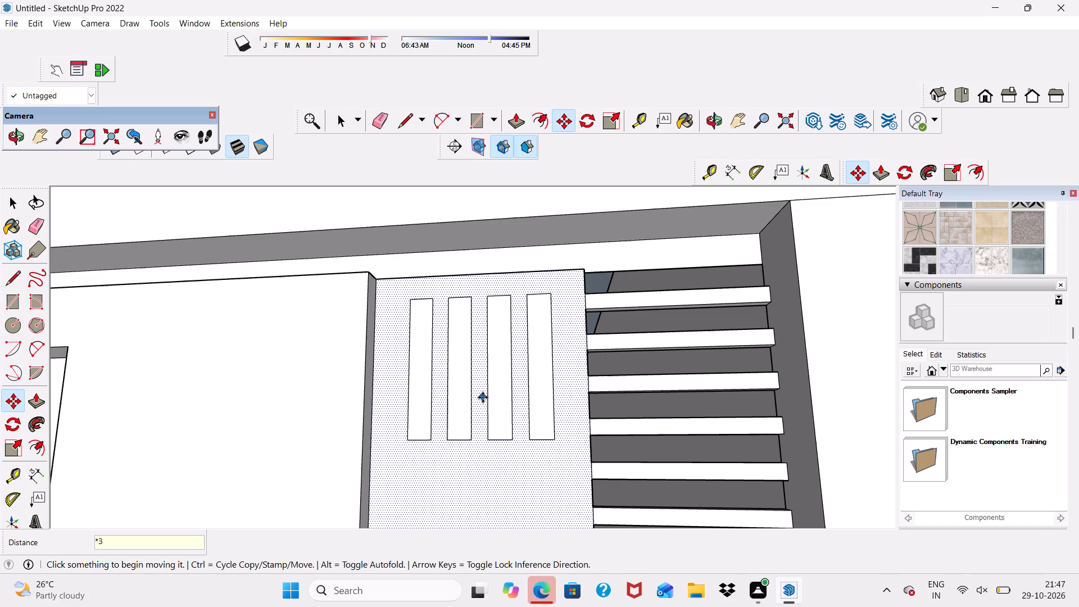
# Examine the row of upright rectangles beside the slatted strip within the overall front elevation.
pyautogui.scroll(-10, 495, 366)
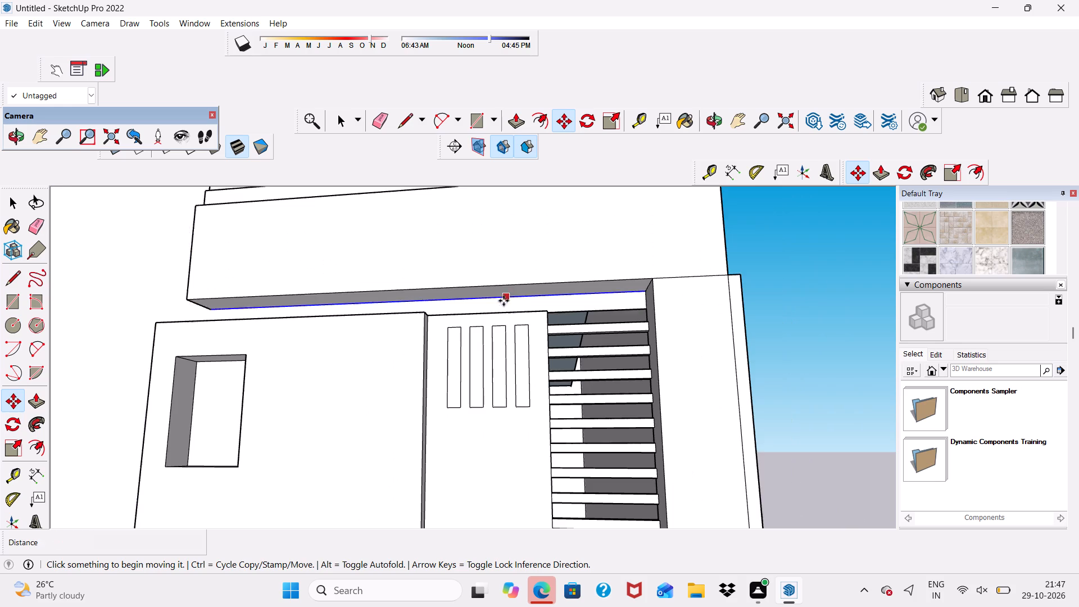
pyautogui.scroll(-3, 504, 301)
pyautogui.press('space')
pyautogui.click(697, 303)
pyautogui.scroll(-5, 609, 312)
pyautogui.moveTo(529, 331); pyautogui.dragTo(535, 296, button='middle')
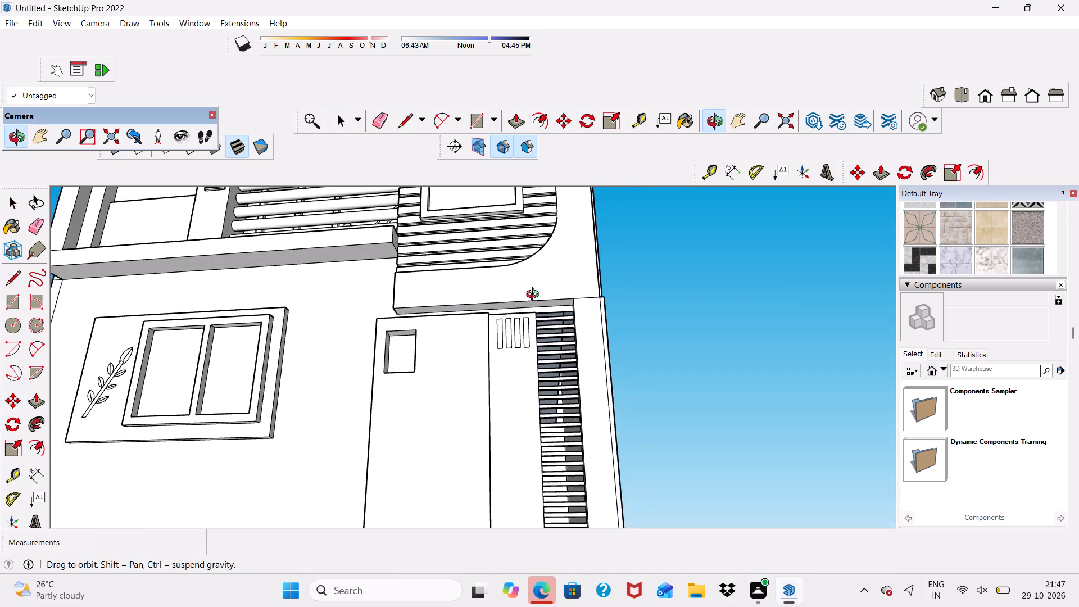
pyautogui.moveTo(535, 296); pyautogui.dragTo(477, 399, button='middle')
pyautogui.scroll(6, 477, 399)
pyautogui.scroll(-2, 514, 282)
pyautogui.scroll(5, 507, 466)
pyautogui.scroll(-7, 501, 360)
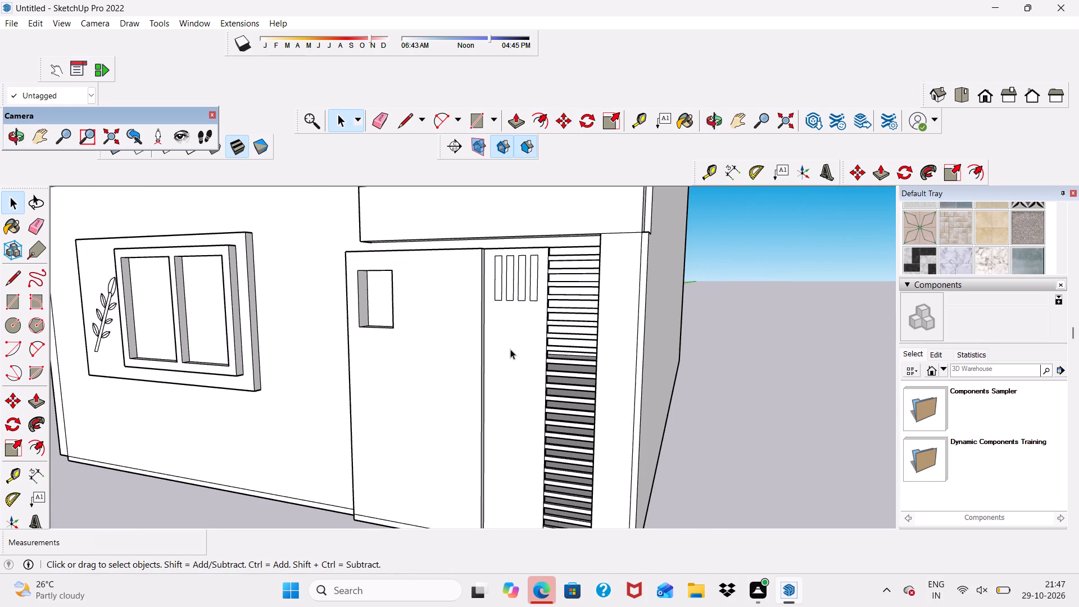
pyautogui.scroll(-1, 510, 349)
pyautogui.moveTo(510, 349); pyautogui.dragTo(566, 303, button='middle')
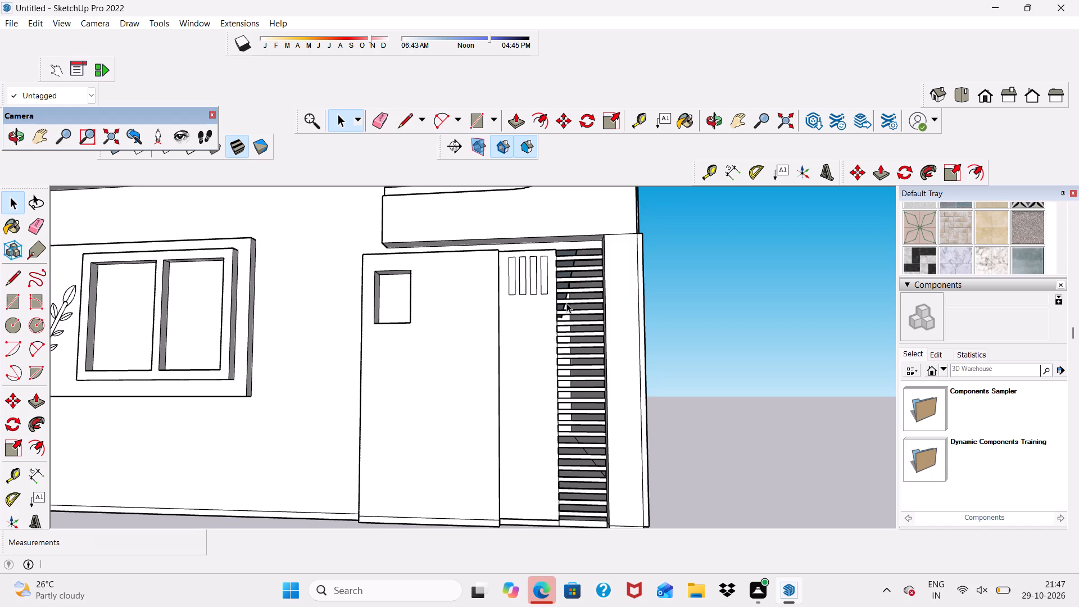
pyautogui.press('space')
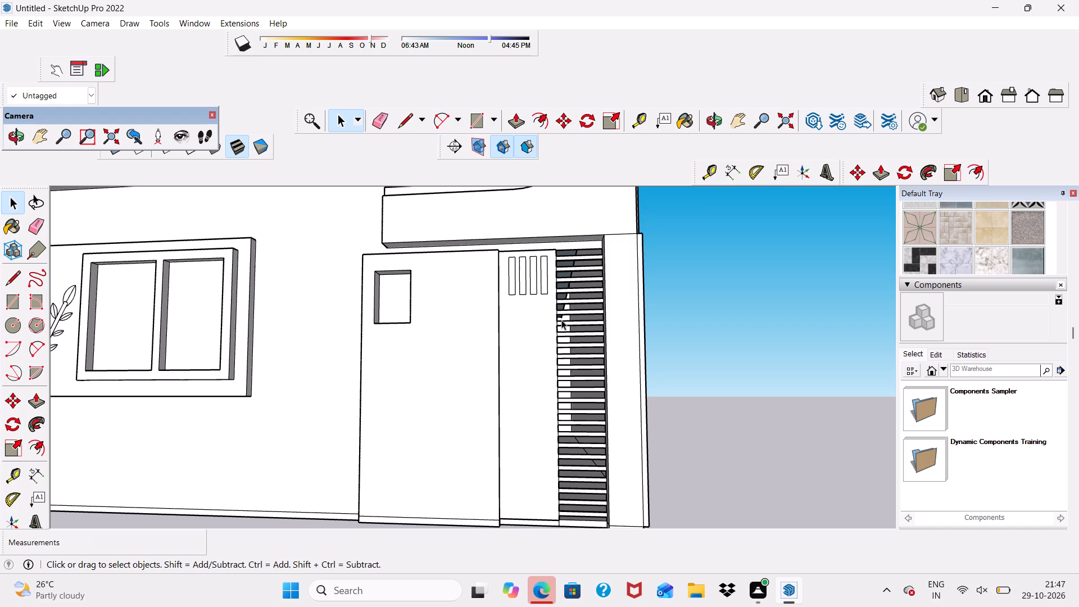
pyautogui.scroll(-2, 610, 427)
pyautogui.scroll(5, 555, 398)
pyautogui.scroll(-2, 524, 330)
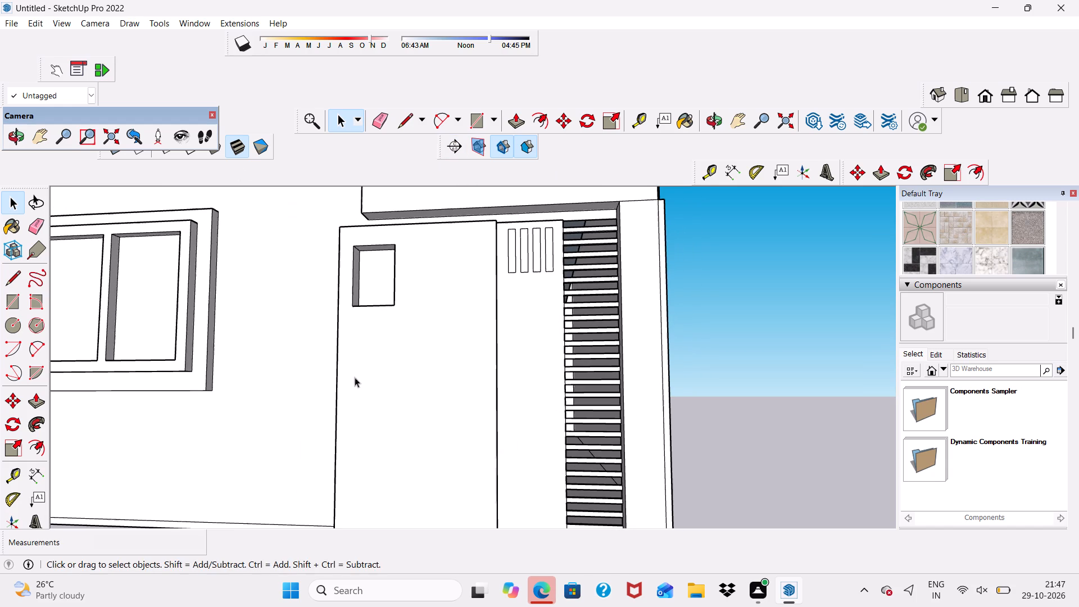
# Draw a circle with a radius of about 3 3/8" on the narrow panel below the row of upright rectangles.
pyautogui.click(7, 320)
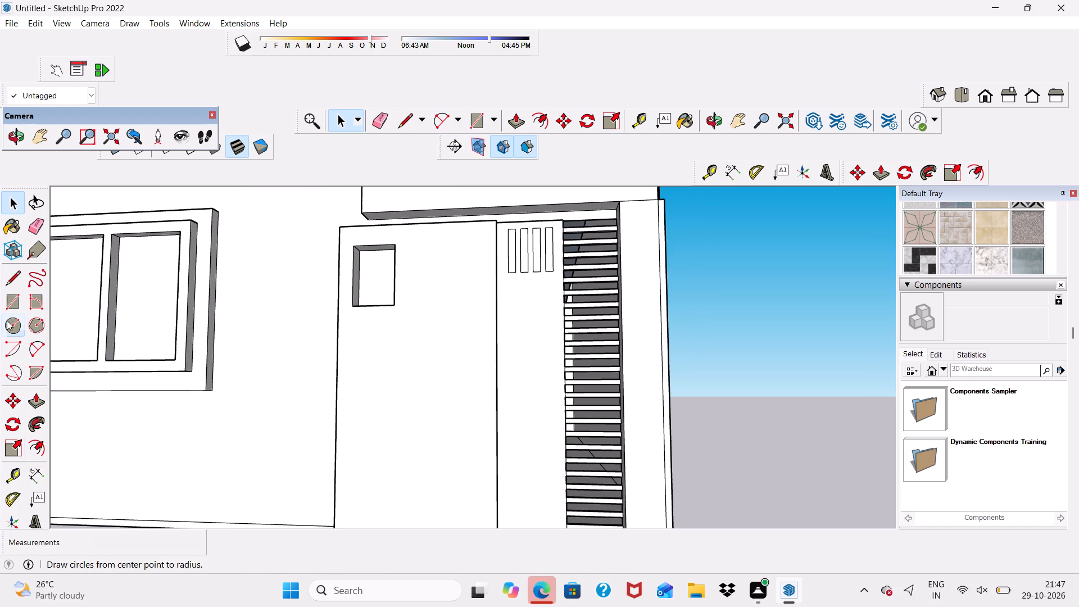
pyautogui.scroll(5, 551, 328)
pyautogui.scroll(2, 479, 301)
pyautogui.moveTo(477, 299); pyautogui.dragTo(472, 378, button='middle')
pyautogui.scroll(6, 519, 306)
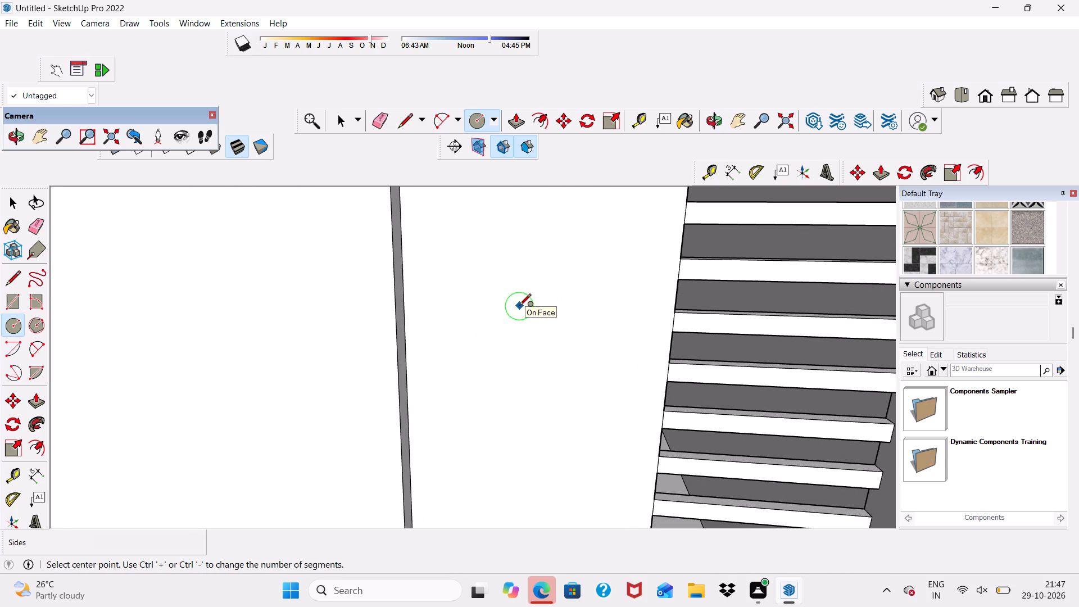
pyautogui.click(520, 306)
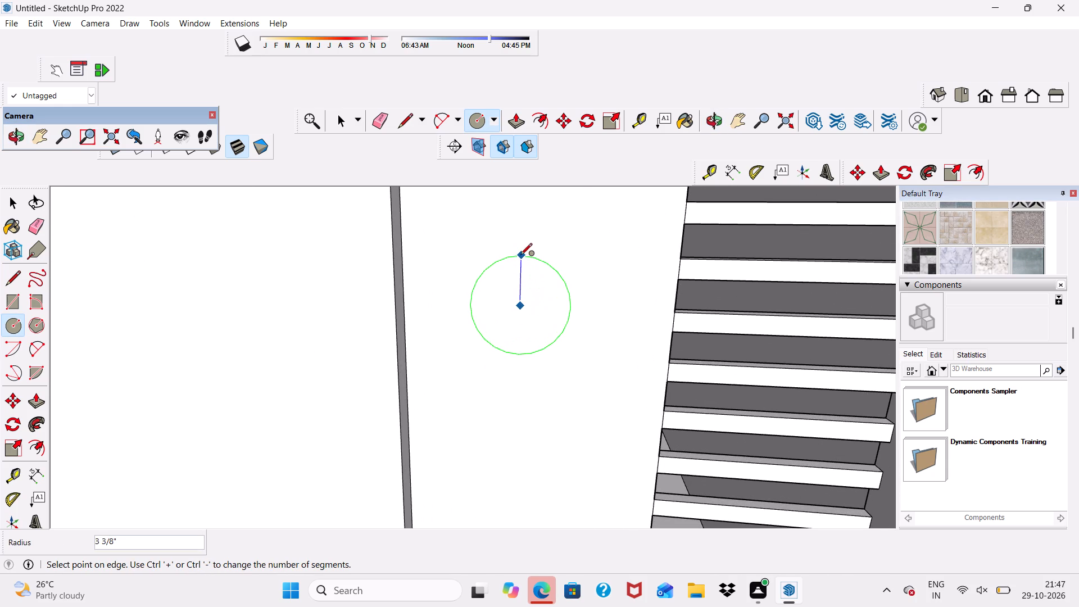
pyautogui.click(520, 256)
pyautogui.scroll(-15, 519, 265)
pyautogui.moveTo(537, 369); pyautogui.dragTo(575, 291, button='middle')
pyautogui.moveTo(547, 282); pyautogui.dragTo(579, 297)
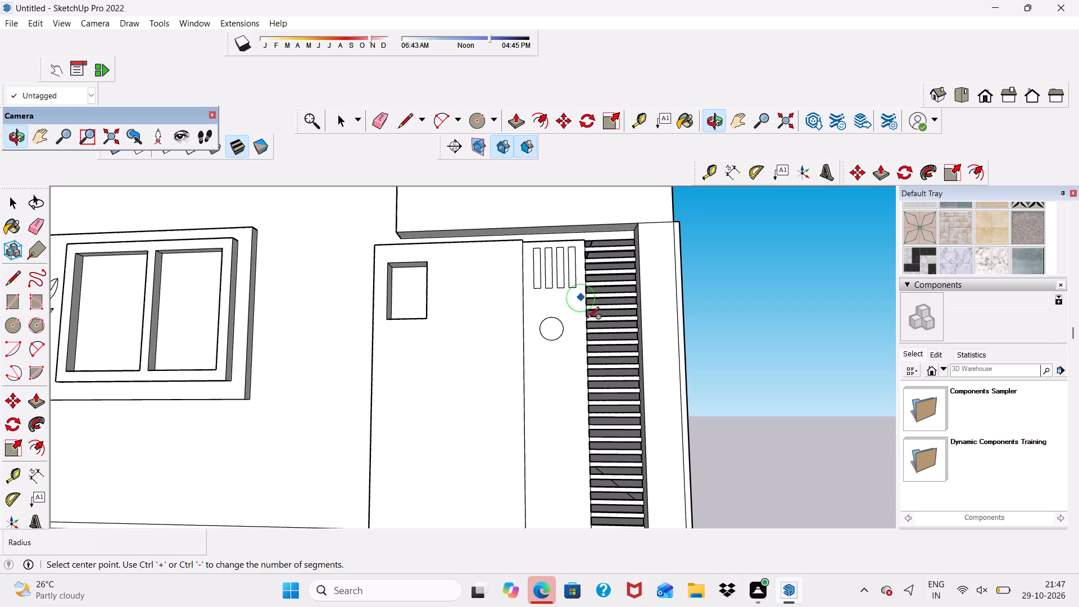
# Copy the circle downward twice on the narrow panel to form a vertical column of three circles.
pyautogui.press('space')
pyautogui.scroll(5, 549, 346)
pyautogui.click(549, 321)
pyautogui.click(549, 321)
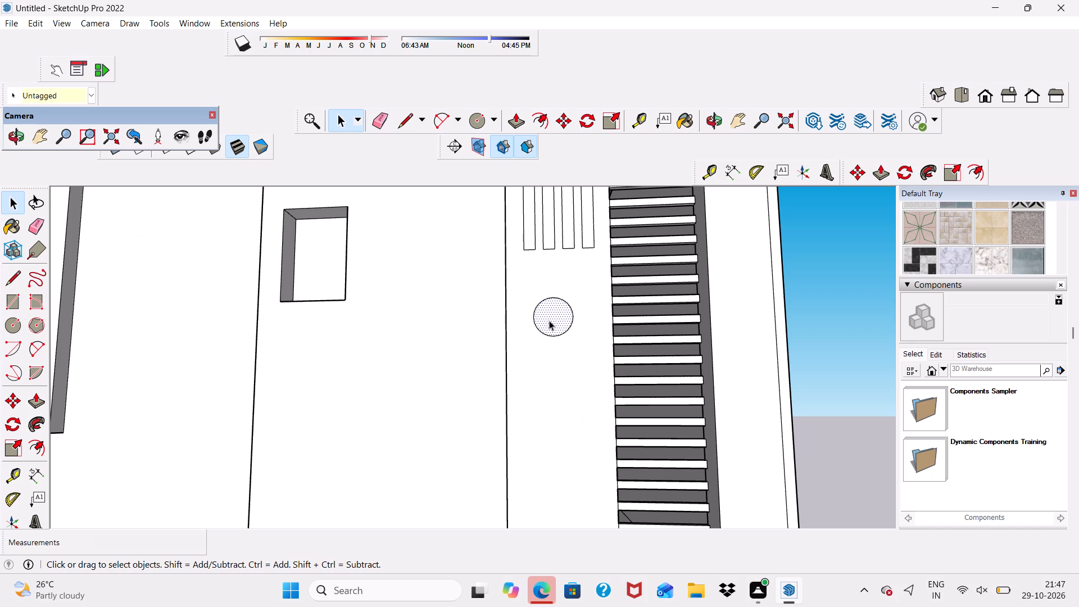
pyautogui.click(560, 123)
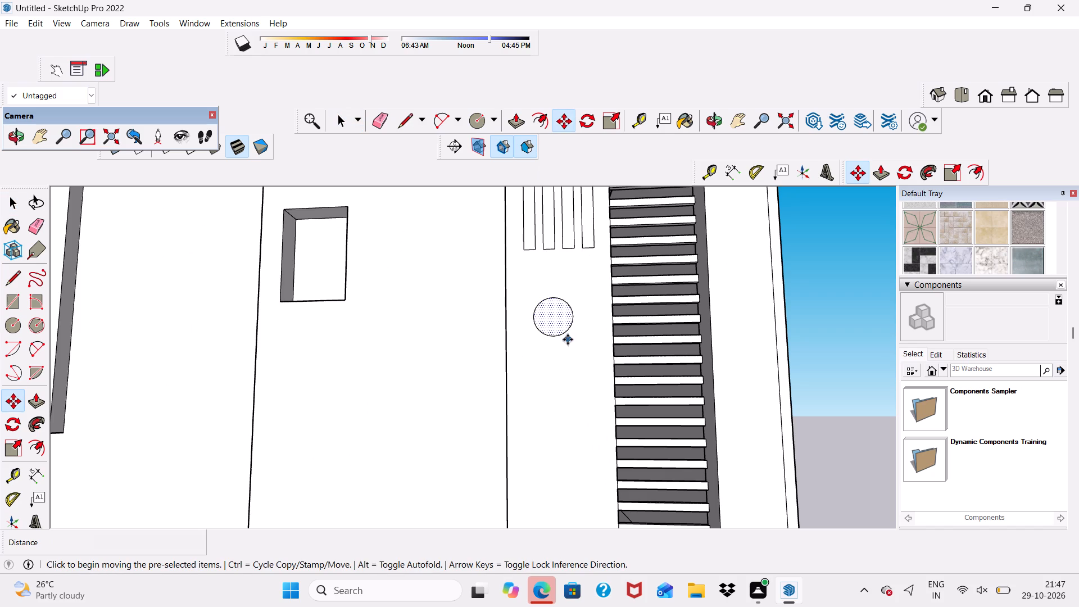
pyautogui.click(556, 329)
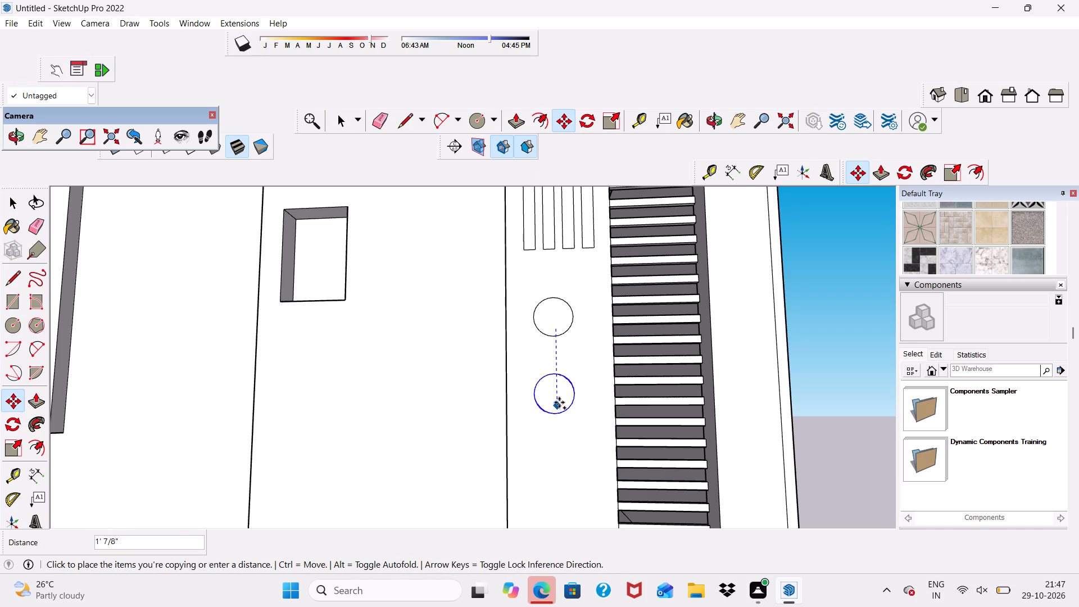
pyautogui.click(556, 394)
pyautogui.click(556, 389)
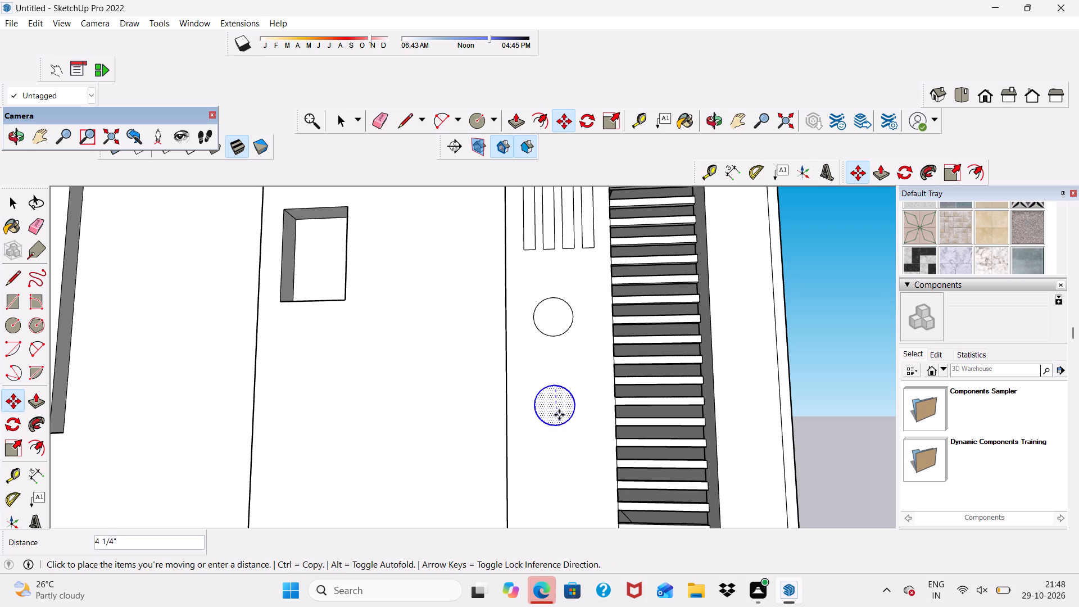
pyautogui.scroll(-5, 544, 303)
pyautogui.scroll(5, 572, 391)
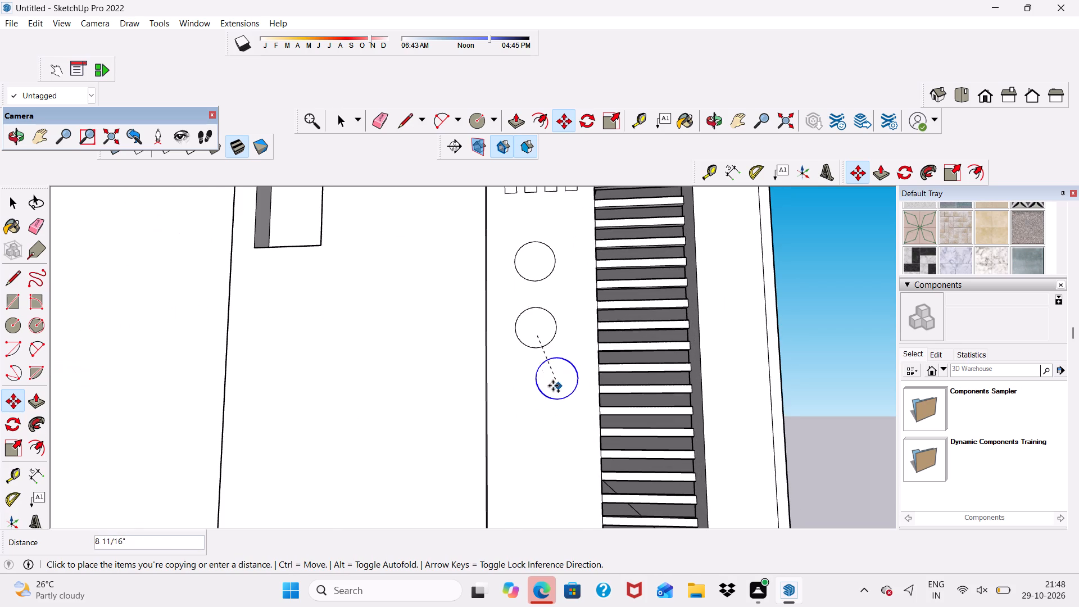
pyautogui.click(542, 413)
pyautogui.scroll(-7, 538, 298)
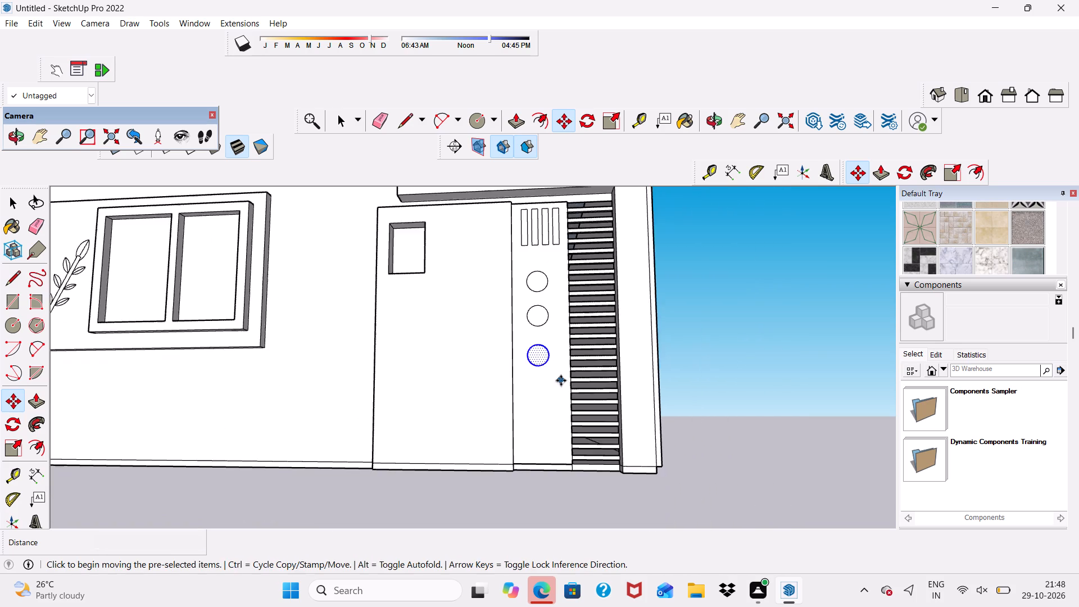
# Draw a horizontal rectangle about 3 1/16" high and 1' 6 1/8" wide across the narrow panel below the lowest circle.
pyautogui.moveTo(561, 381); pyautogui.dragTo(473, 482, button='middle')
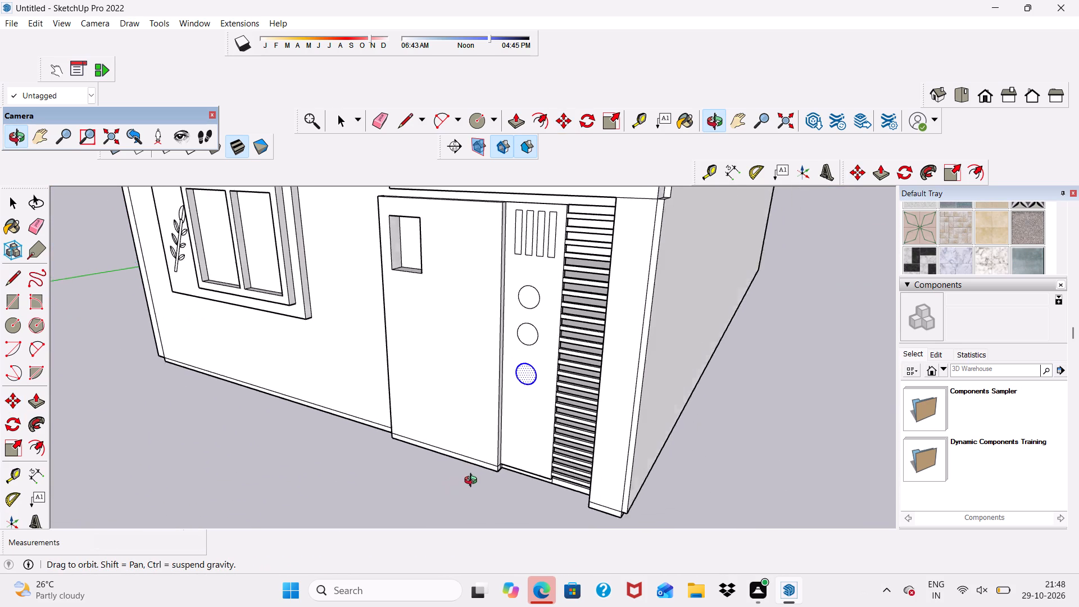
pyautogui.moveTo(473, 482); pyautogui.dragTo(536, 473, button='middle')
pyautogui.press('space')
pyautogui.moveTo(519, 427); pyautogui.dragTo(653, 431, button='middle')
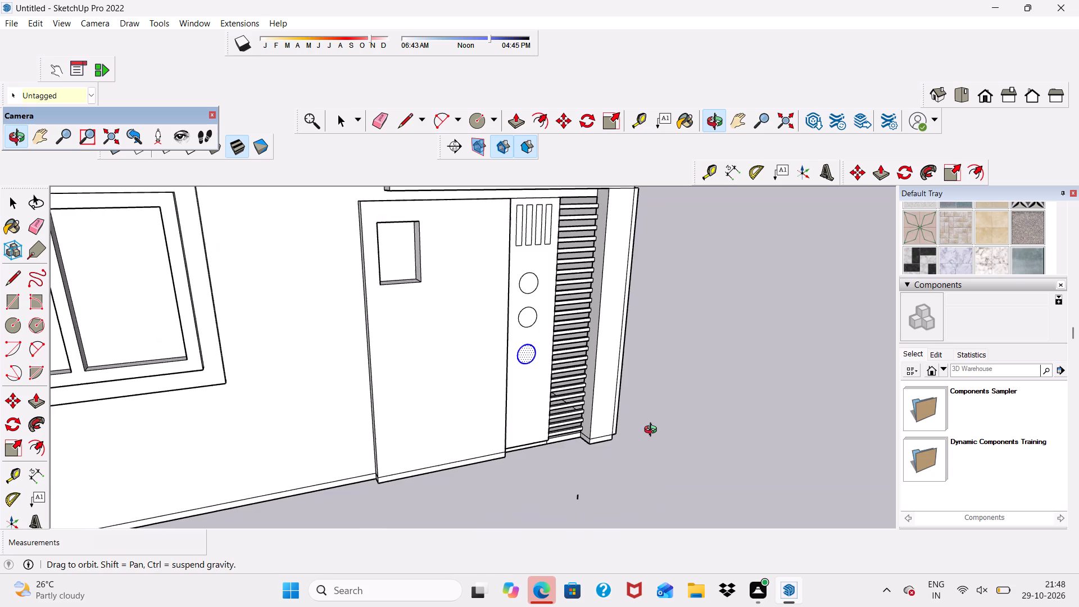
pyautogui.moveTo(653, 431); pyautogui.dragTo(583, 455, button='middle')
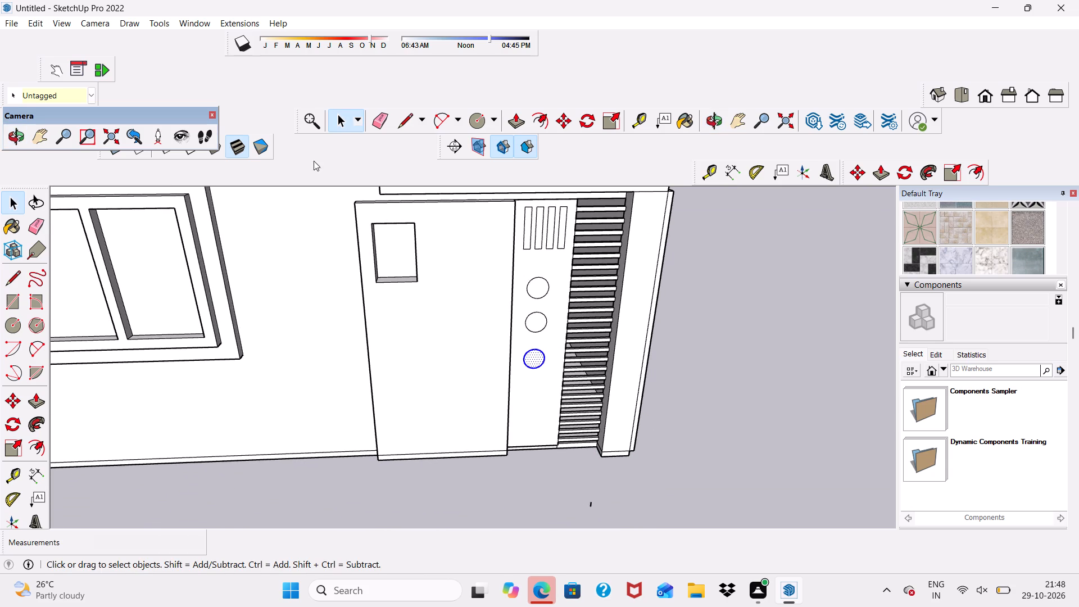
pyautogui.click(12, 306)
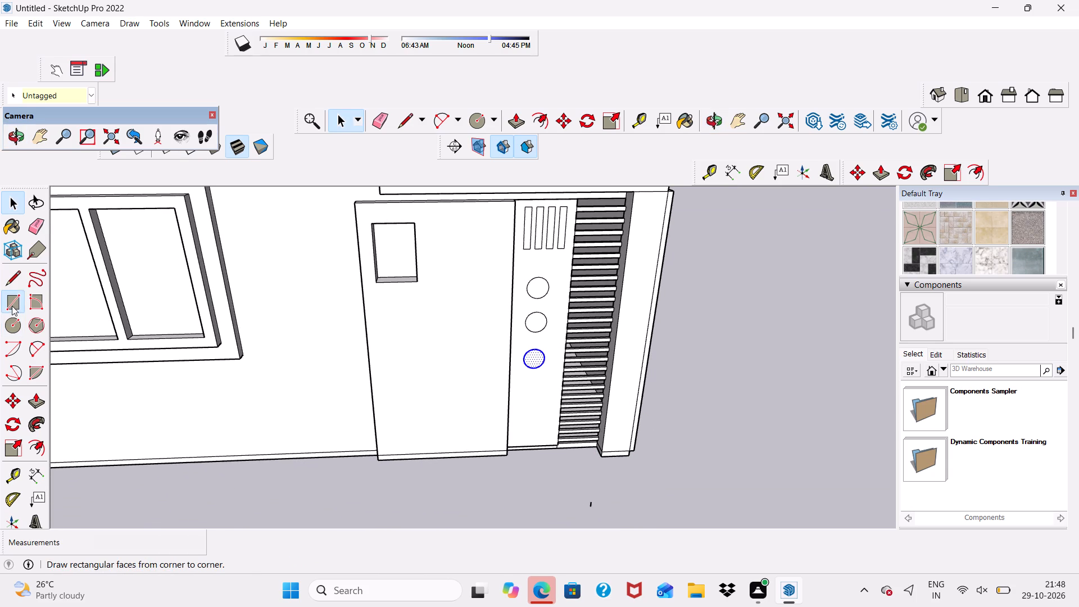
pyautogui.moveTo(457, 378); pyautogui.dragTo(455, 305, button='middle')
pyautogui.scroll(6, 489, 364)
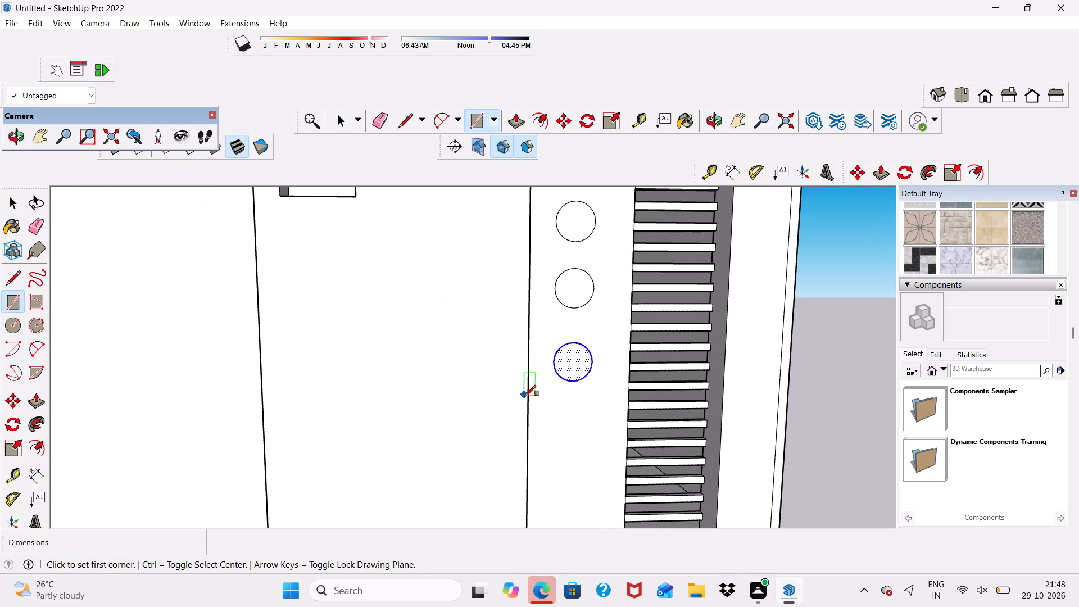
pyautogui.moveTo(525, 397); pyautogui.dragTo(606, 370, button='middle')
pyautogui.scroll(-10, 587, 310)
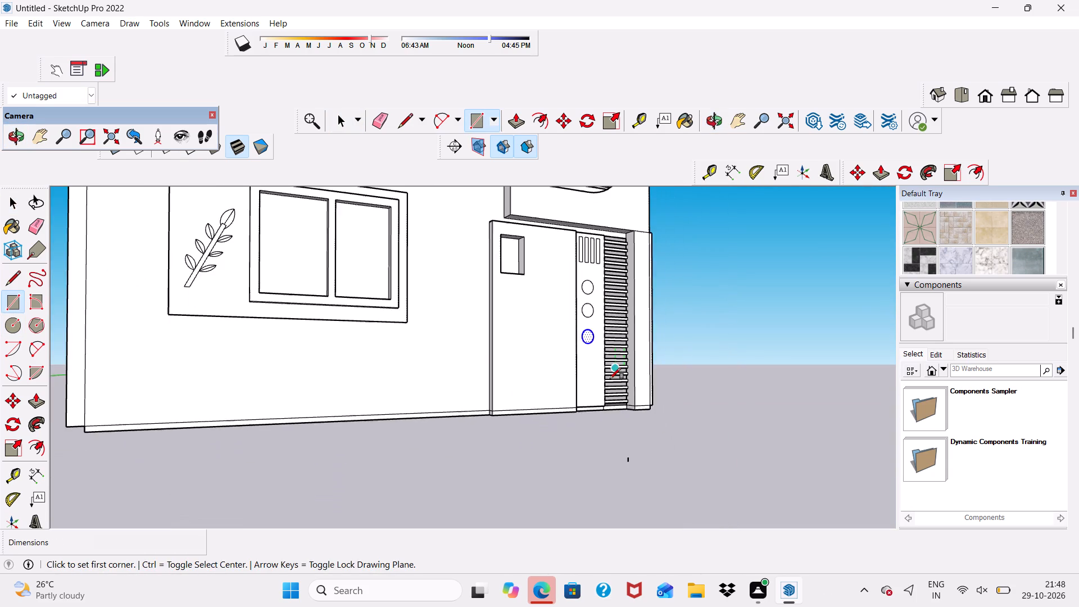
pyautogui.moveTo(610, 379); pyautogui.dragTo(543, 306, button='middle')
pyautogui.scroll(5, 592, 339)
pyautogui.moveTo(601, 355); pyautogui.dragTo(565, 427, button='middle')
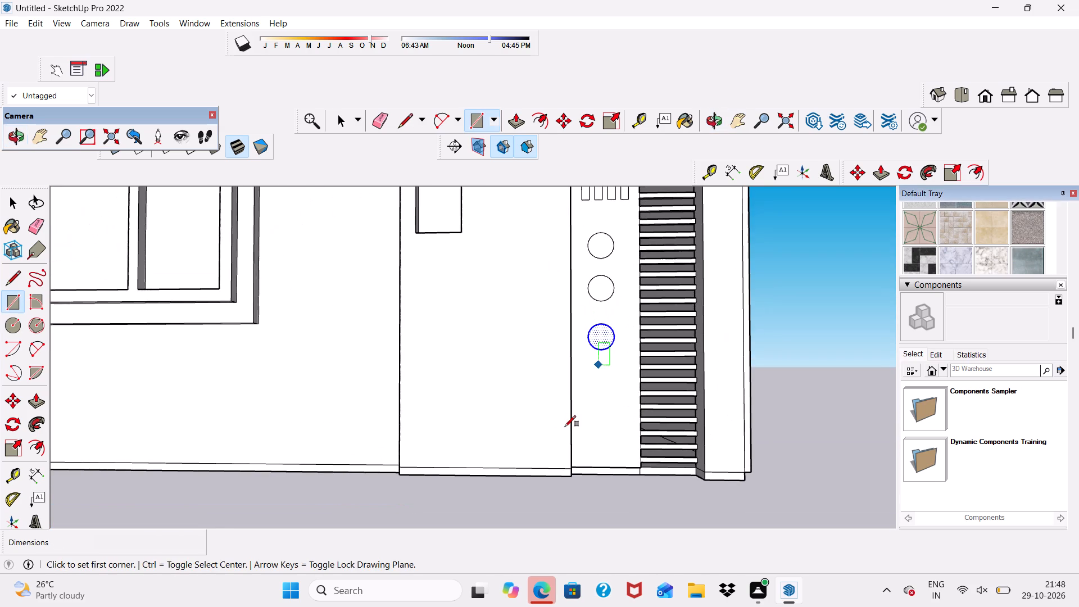
pyautogui.scroll(6, 561, 422)
pyautogui.moveTo(570, 397); pyautogui.dragTo(543, 431, button='middle')
pyautogui.scroll(5, 638, 384)
pyautogui.scroll(4, 549, 281)
pyautogui.moveTo(637, 315); pyautogui.dragTo(555, 343, button='middle')
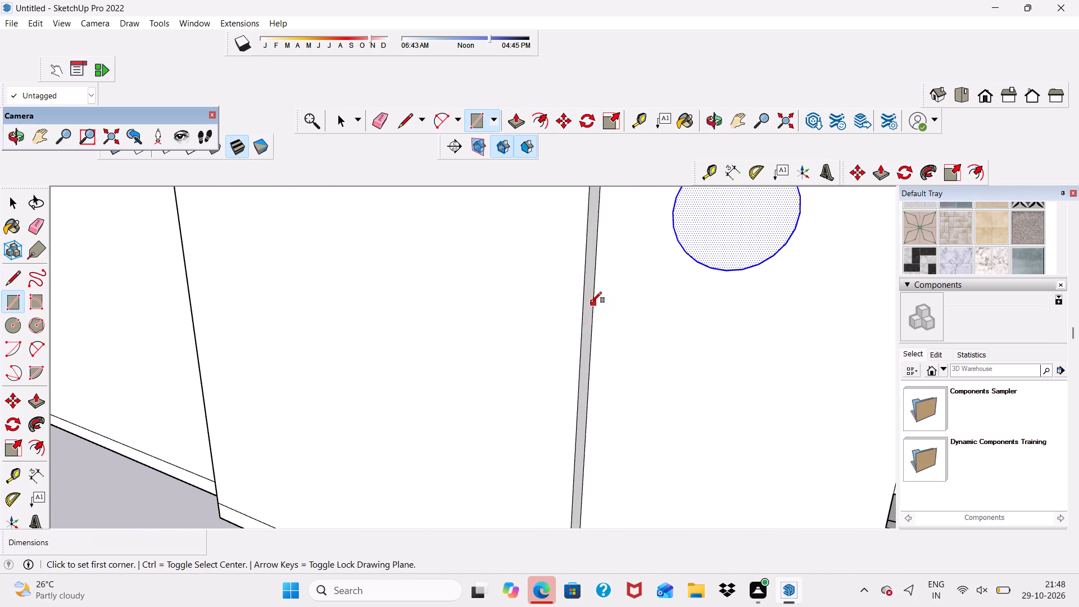
pyautogui.click(591, 303)
pyautogui.scroll(-14, 639, 336)
pyautogui.moveTo(691, 378); pyautogui.dragTo(740, 355, button='middle')
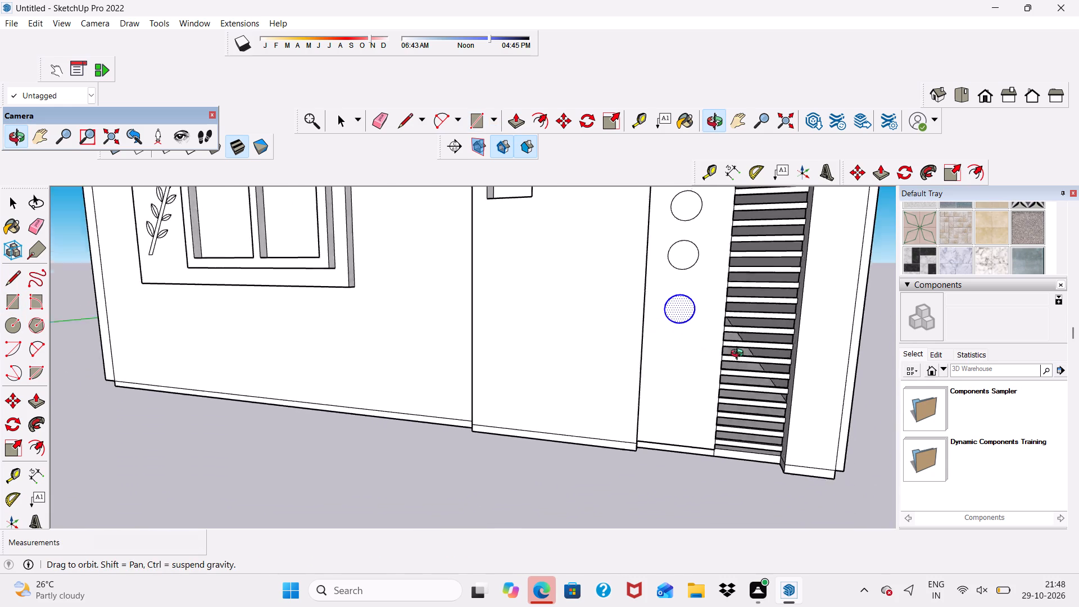
pyautogui.moveTo(740, 355); pyautogui.dragTo(744, 354, button='middle')
pyautogui.scroll(5, 716, 350)
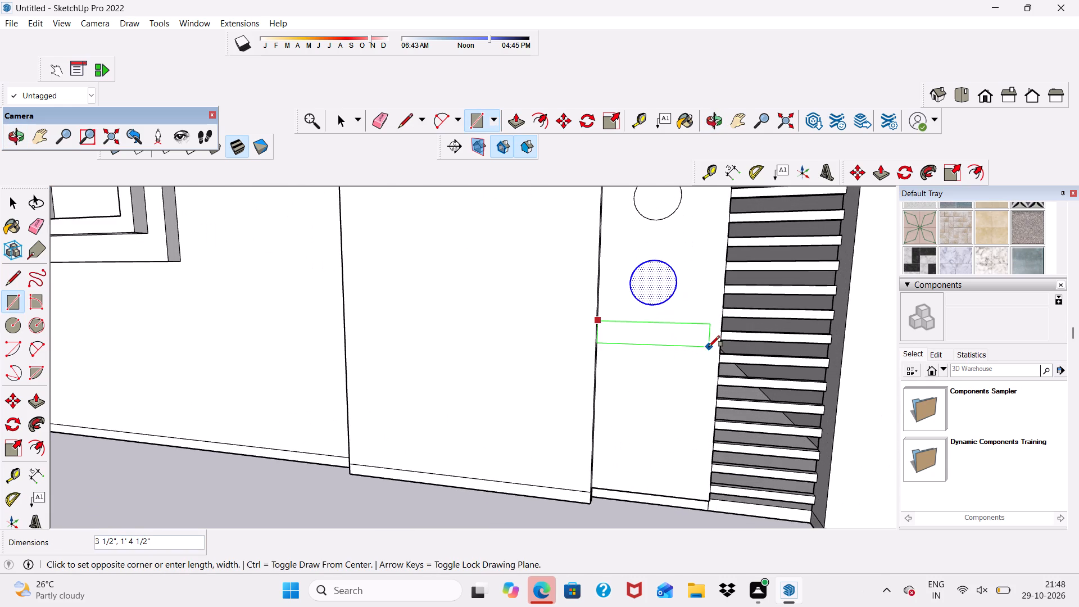
pyautogui.scroll(-3, 710, 354)
pyautogui.scroll(2, 723, 352)
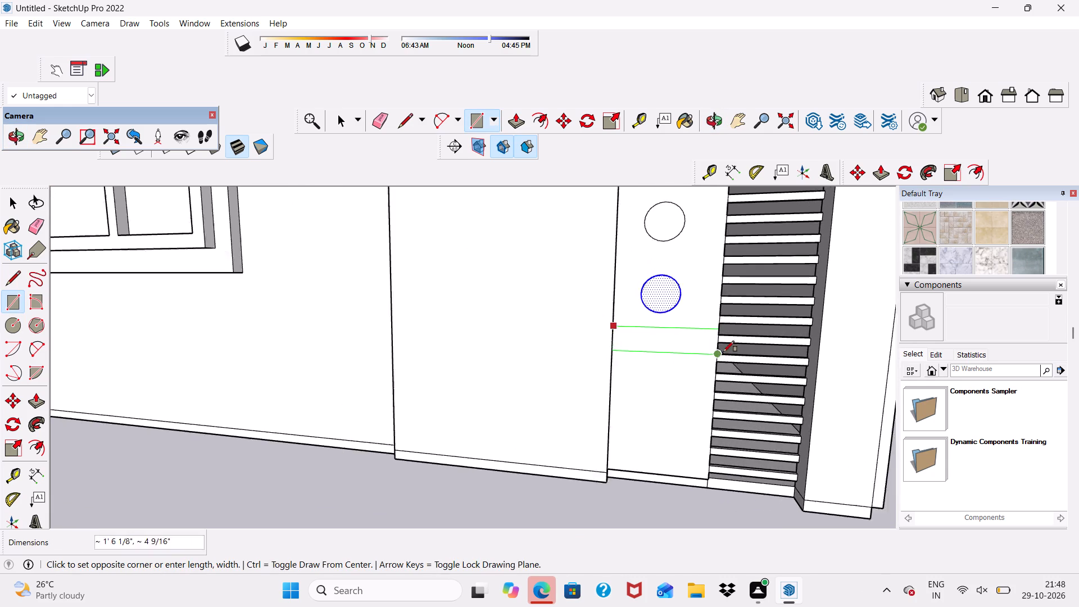
pyautogui.scroll(4, 723, 352)
pyautogui.scroll(-5, 699, 333)
pyautogui.scroll(4, 689, 327)
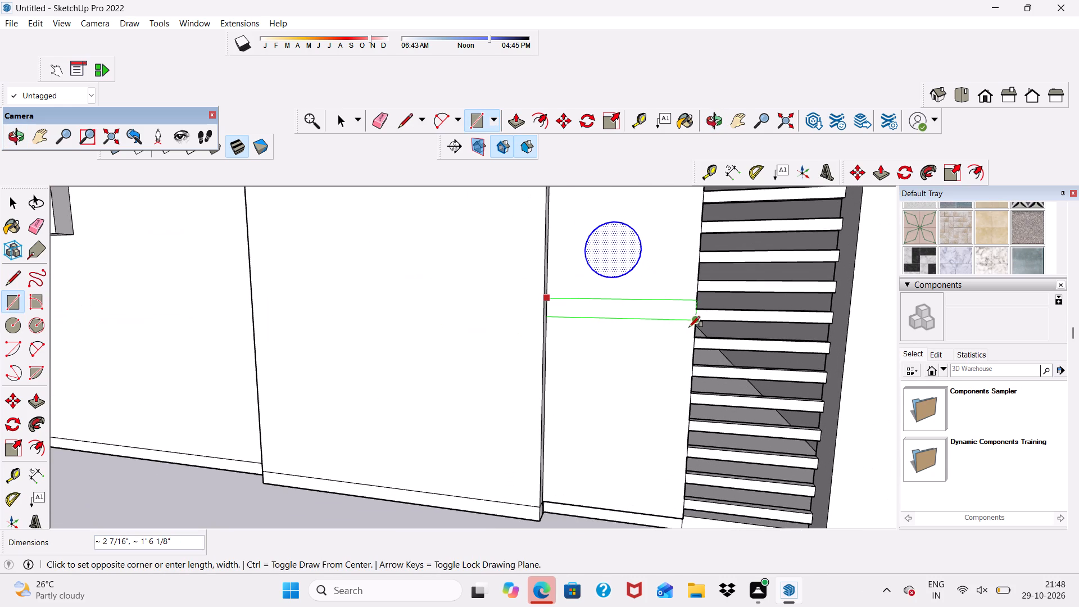
pyautogui.scroll(1, 688, 332)
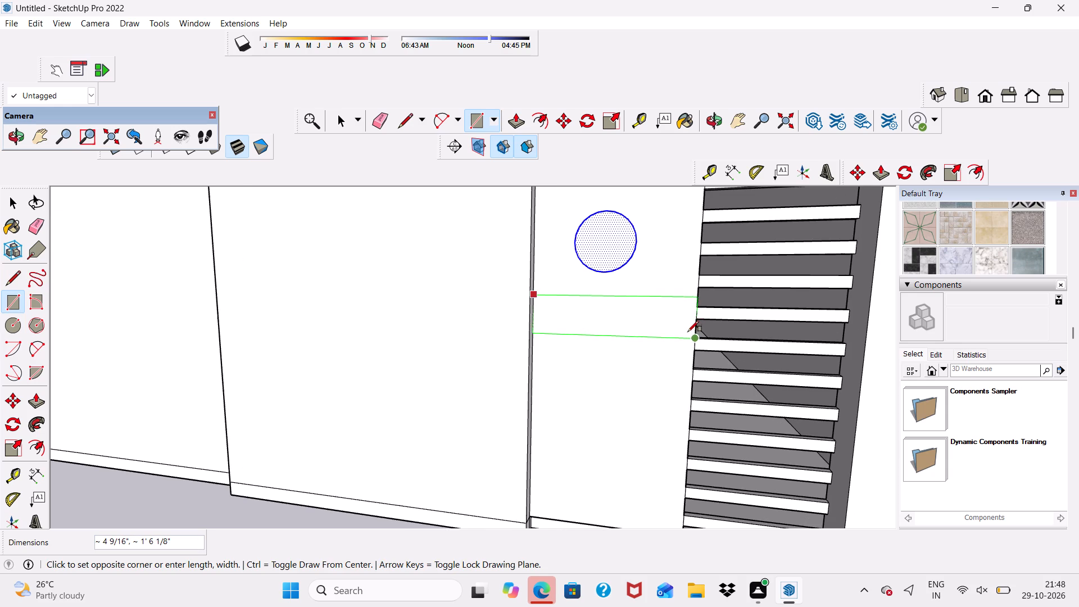
pyautogui.scroll(3, 688, 324)
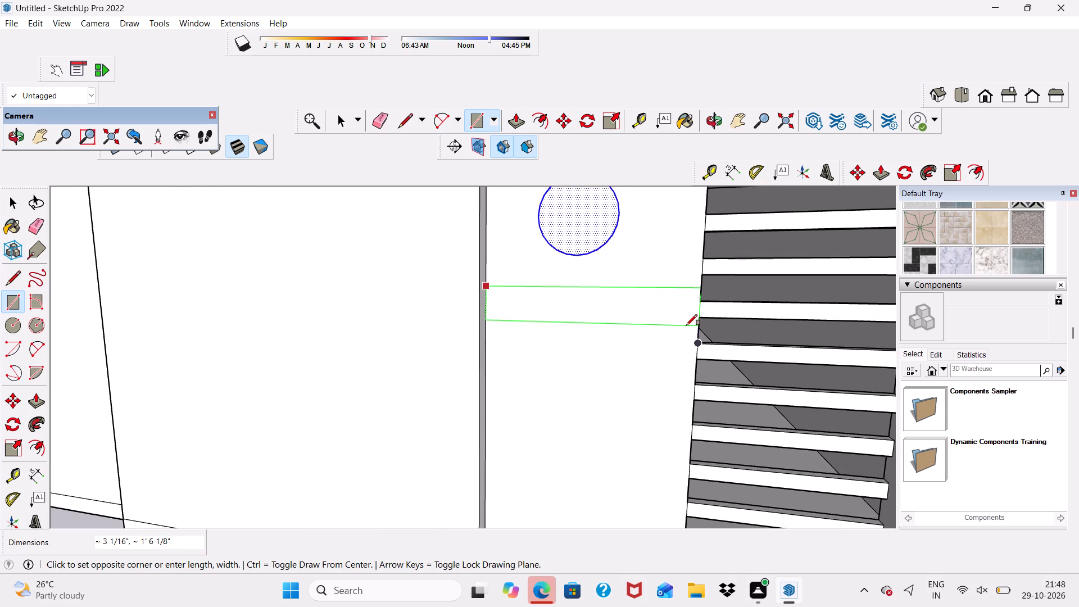
pyautogui.click(686, 325)
pyautogui.scroll(-5, 607, 333)
pyautogui.moveTo(558, 390); pyautogui.dragTo(583, 373, button='middle')
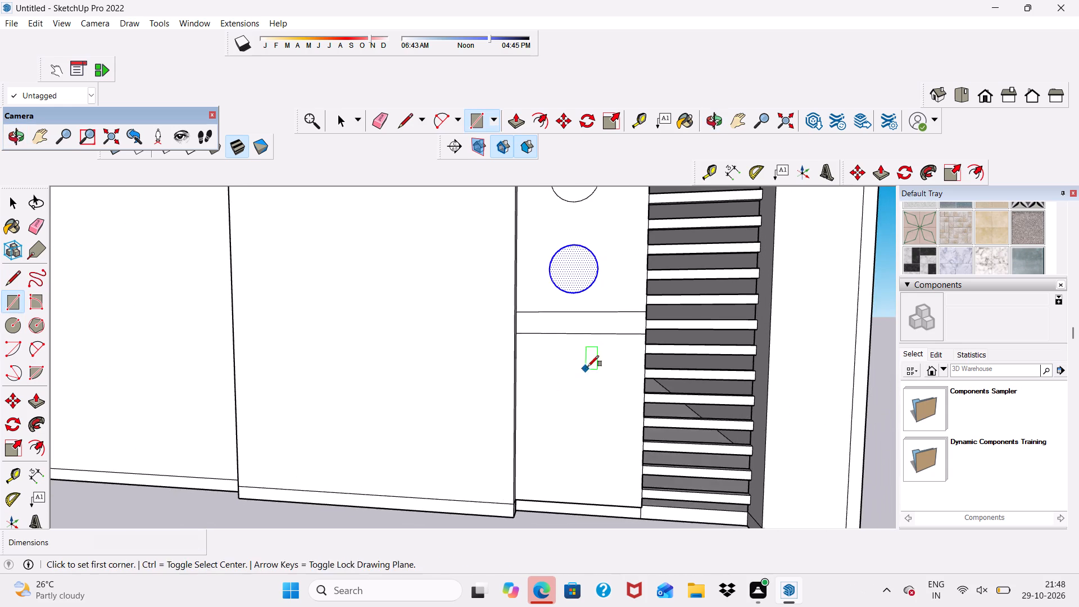
# Copy the horizontal rectangle about 4 13/16" downward on the narrow panel and array it as five evenly spaced copies.
pyautogui.press('space')
pyautogui.scroll(-6, 591, 357)
pyautogui.click(832, 333)
pyautogui.scroll(5, 654, 337)
pyautogui.doubleClick(654, 337)
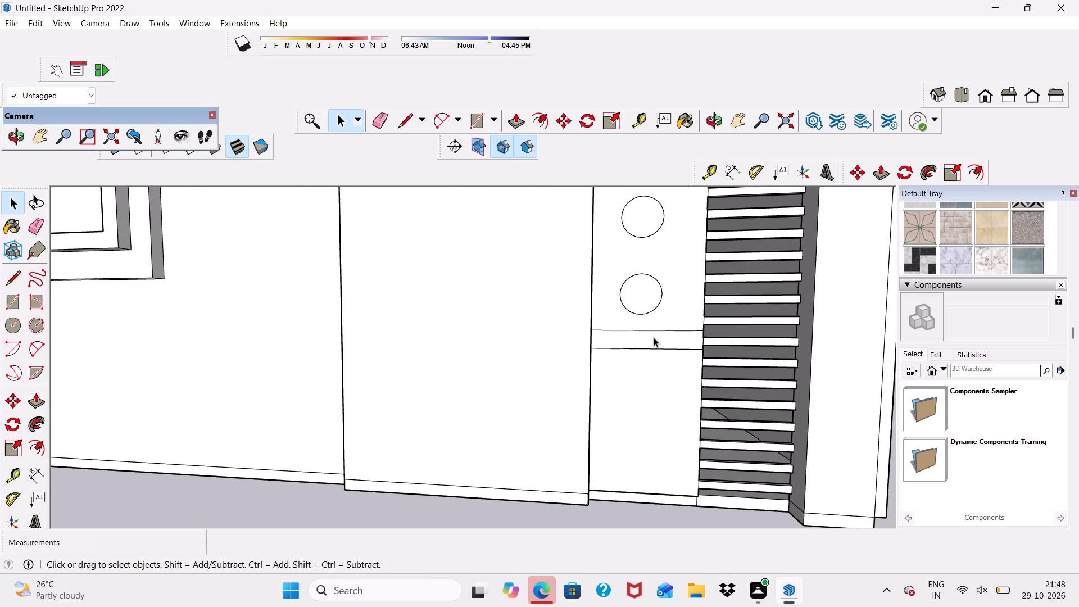
pyautogui.click(565, 117)
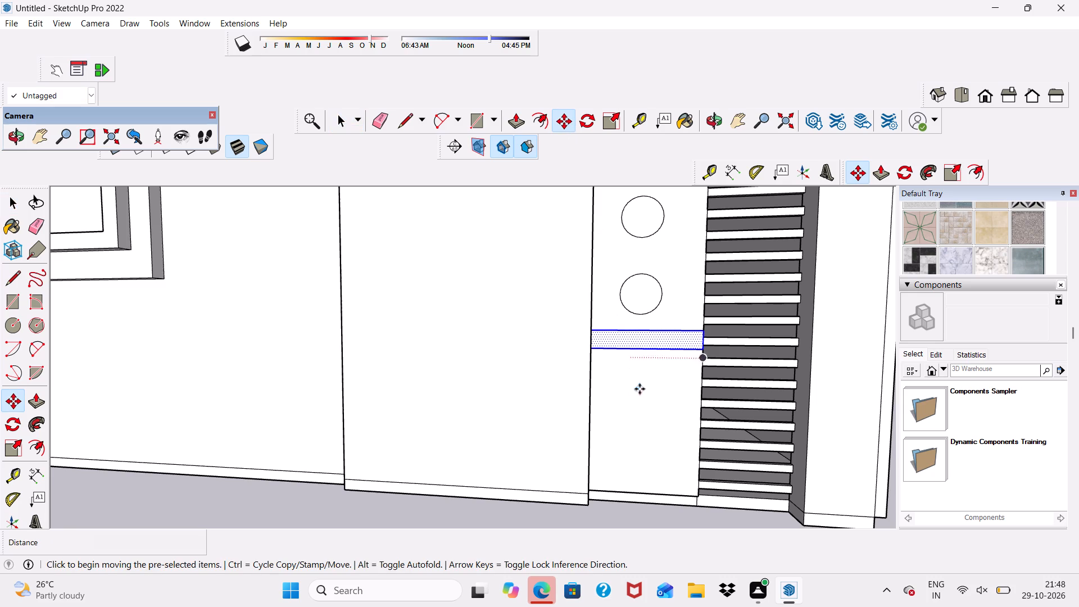
pyautogui.click(644, 343)
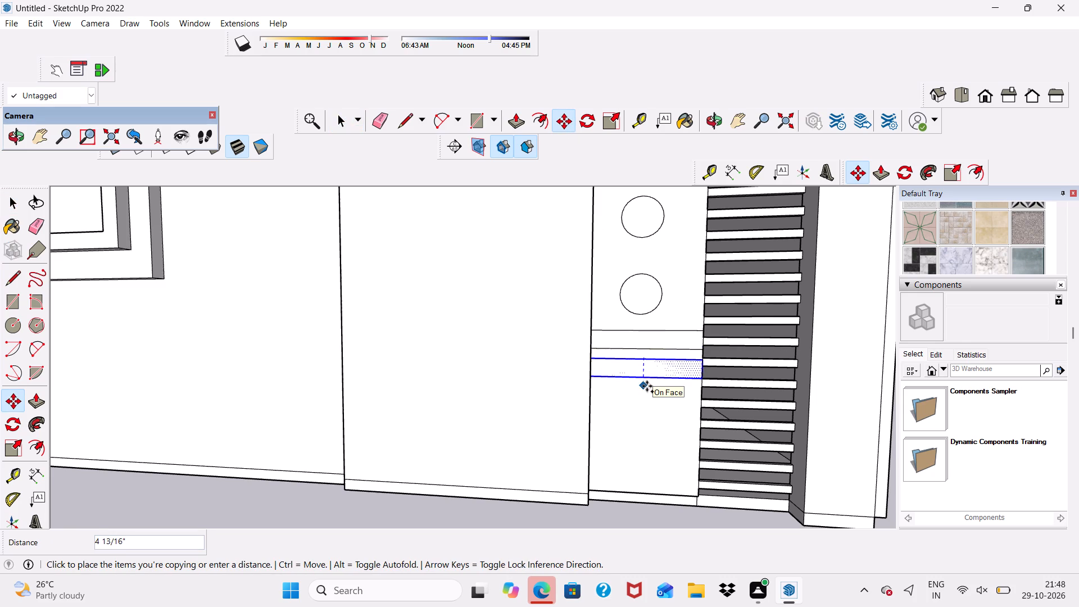
pyautogui.click(647, 386)
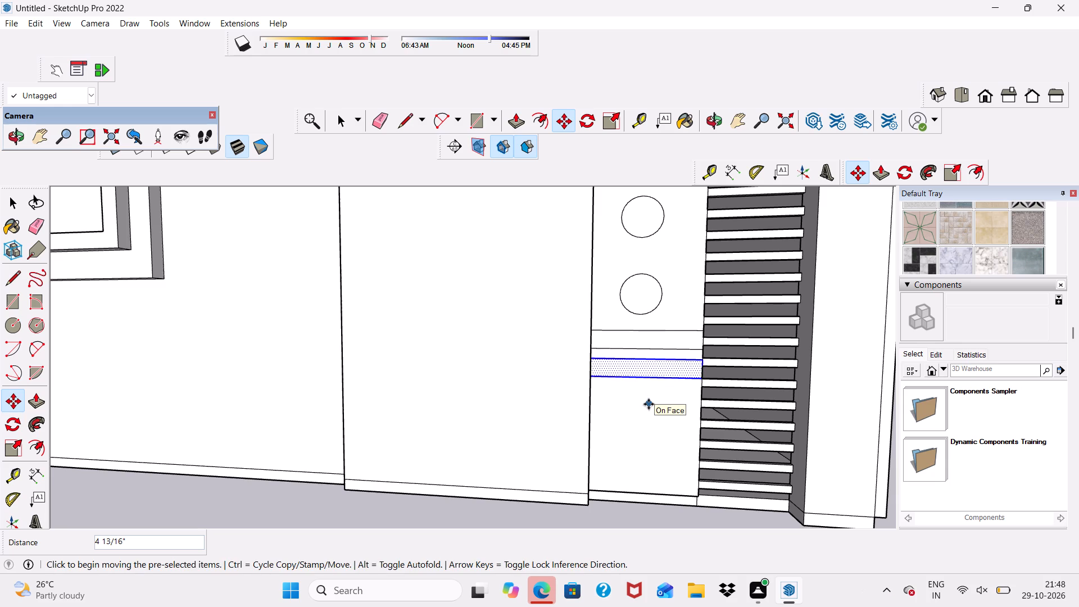
pyautogui.hotkey('shift', '*')
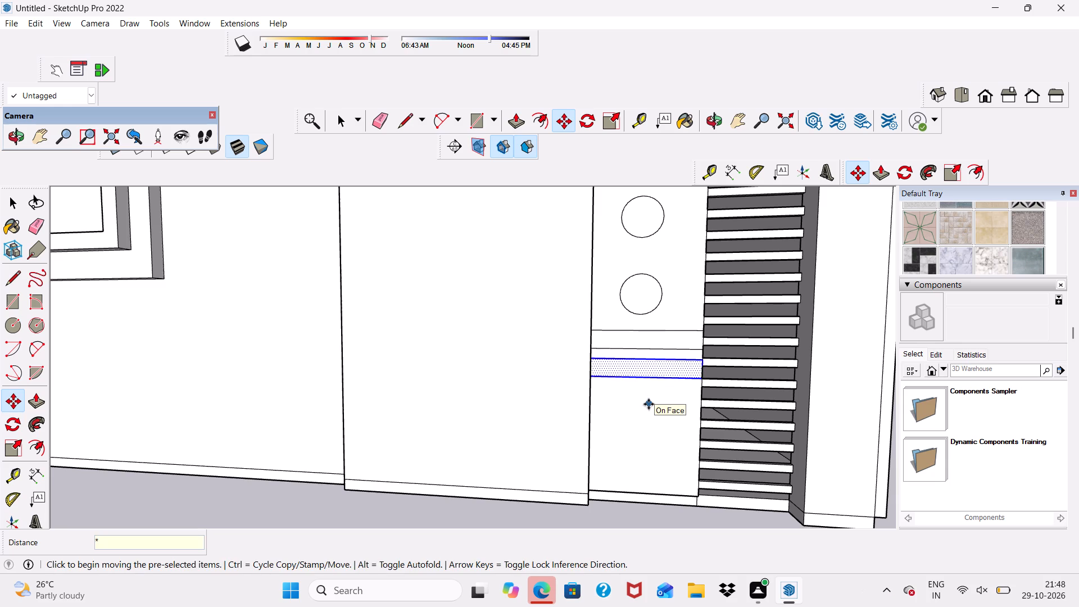
pyautogui.press('5')
pyautogui.press('Return')
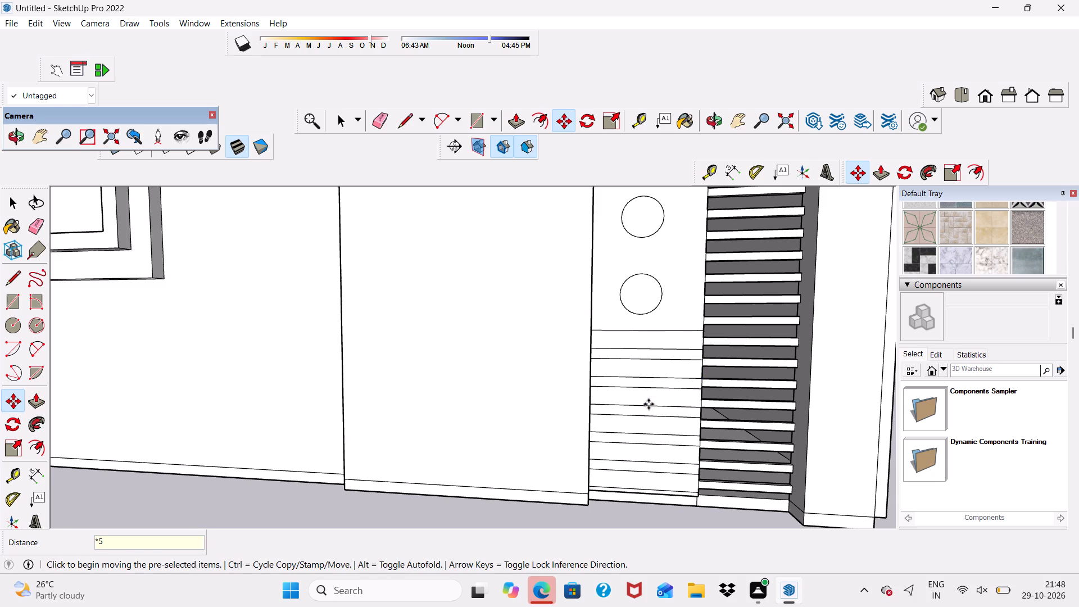
# Push the top ledge of the plinth below the narrow panel down 2" with Push/Pull.
pyautogui.scroll(11, 692, 490)
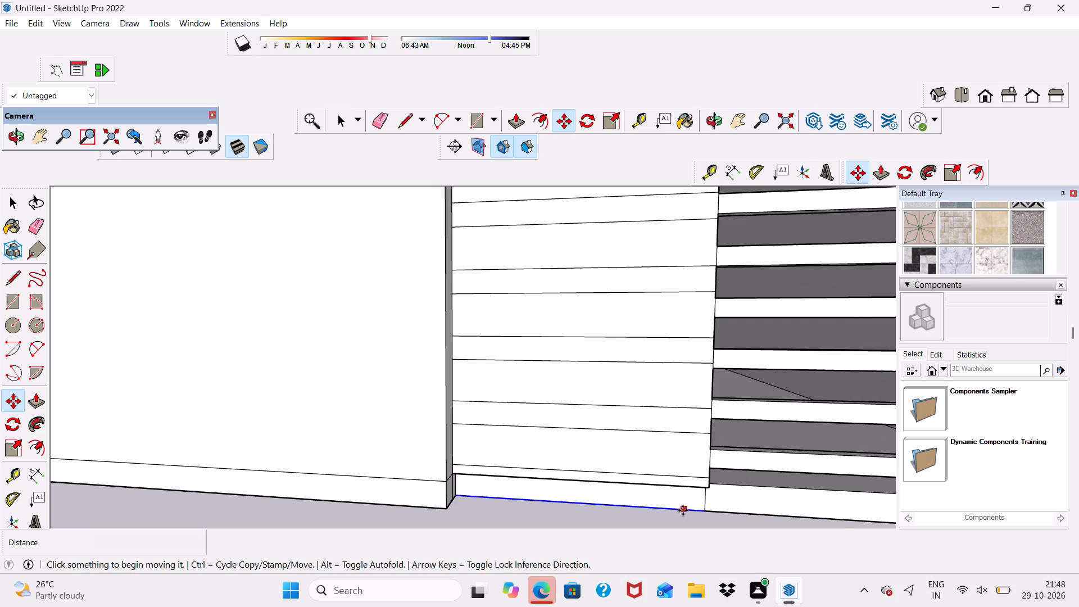
pyautogui.moveTo(683, 511); pyautogui.dragTo(615, 424, button='middle')
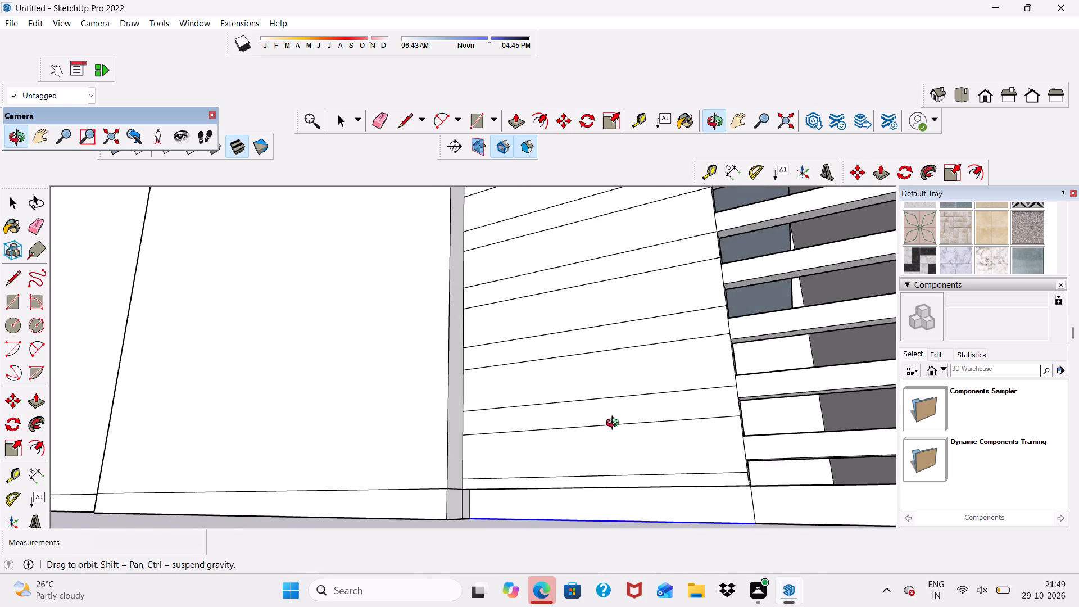
pyautogui.moveTo(615, 424); pyautogui.dragTo(691, 412, button='middle')
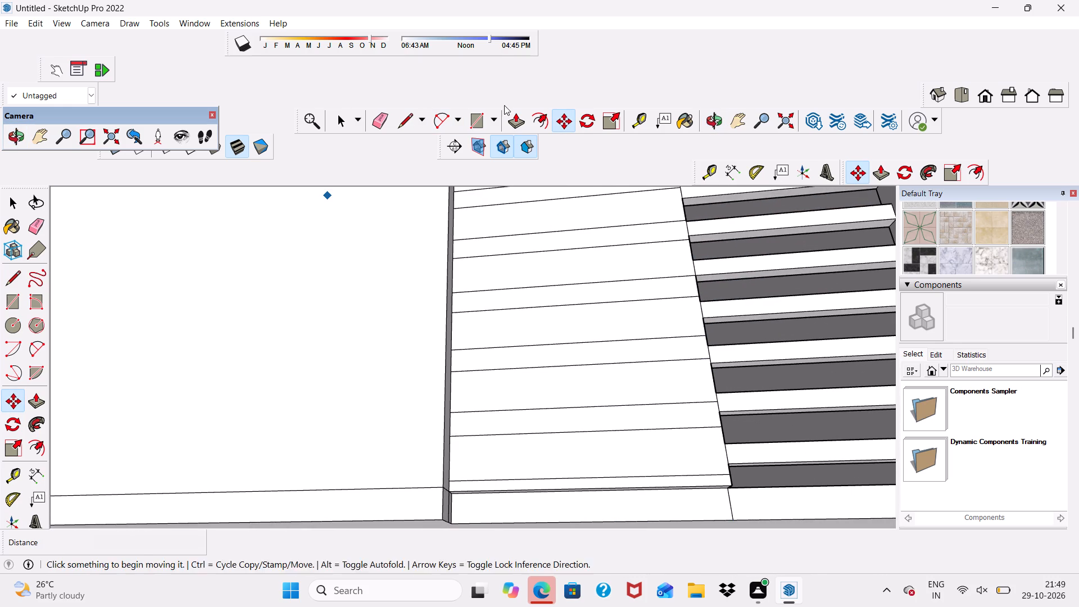
pyautogui.click(521, 117)
pyautogui.scroll(5, 613, 504)
pyautogui.scroll(-2, 597, 480)
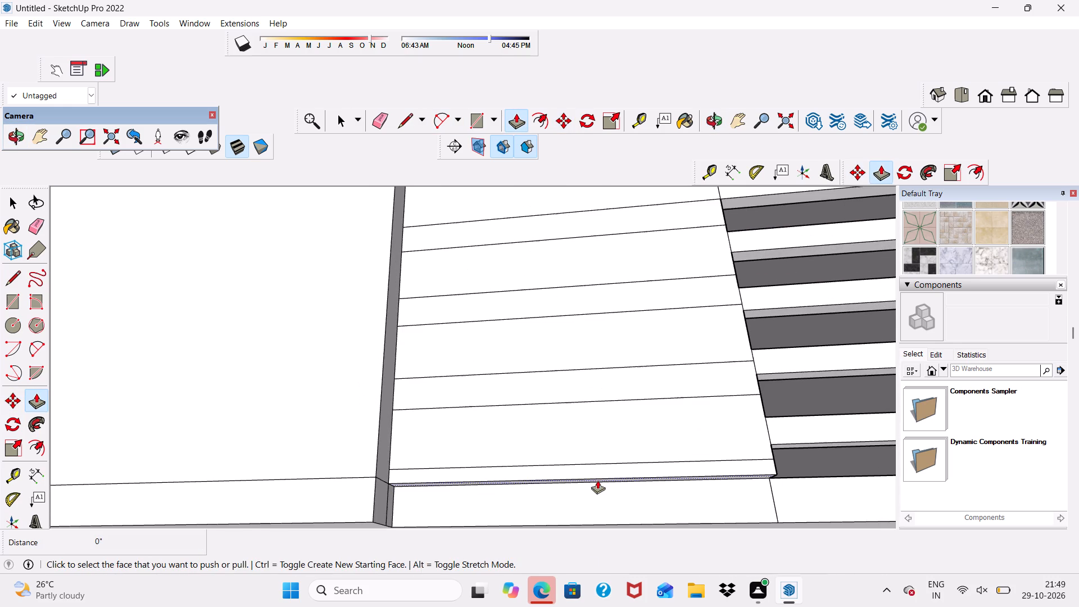
pyautogui.moveTo(597, 480); pyautogui.dragTo(602, 445, button='middle')
pyautogui.scroll(6, 525, 510)
pyautogui.scroll(-5, 396, 314)
pyautogui.scroll(3, 370, 442)
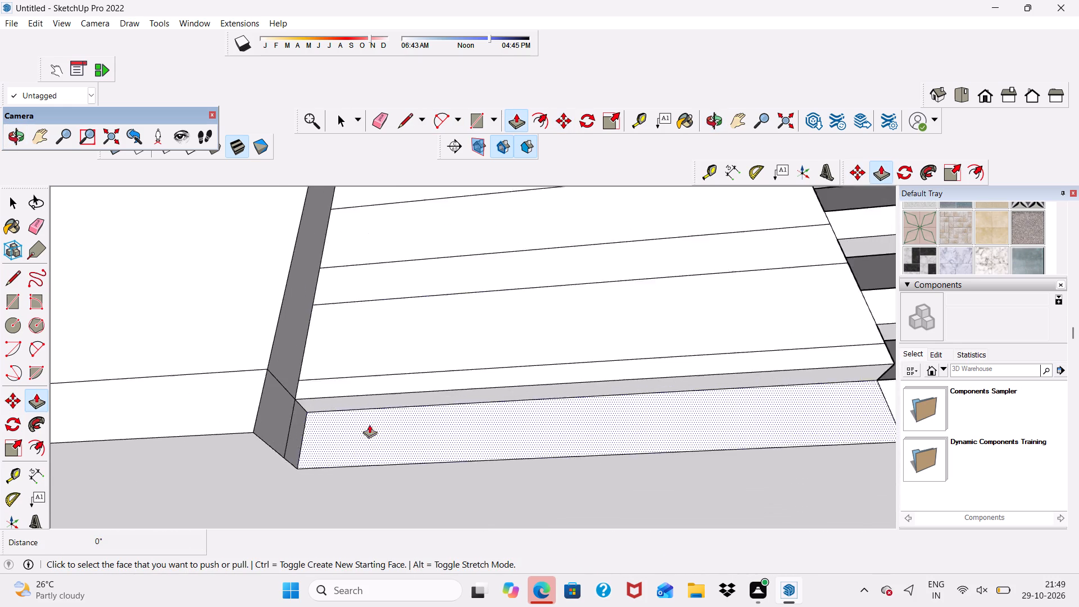
pyautogui.scroll(5, 369, 424)
pyautogui.click(356, 393)
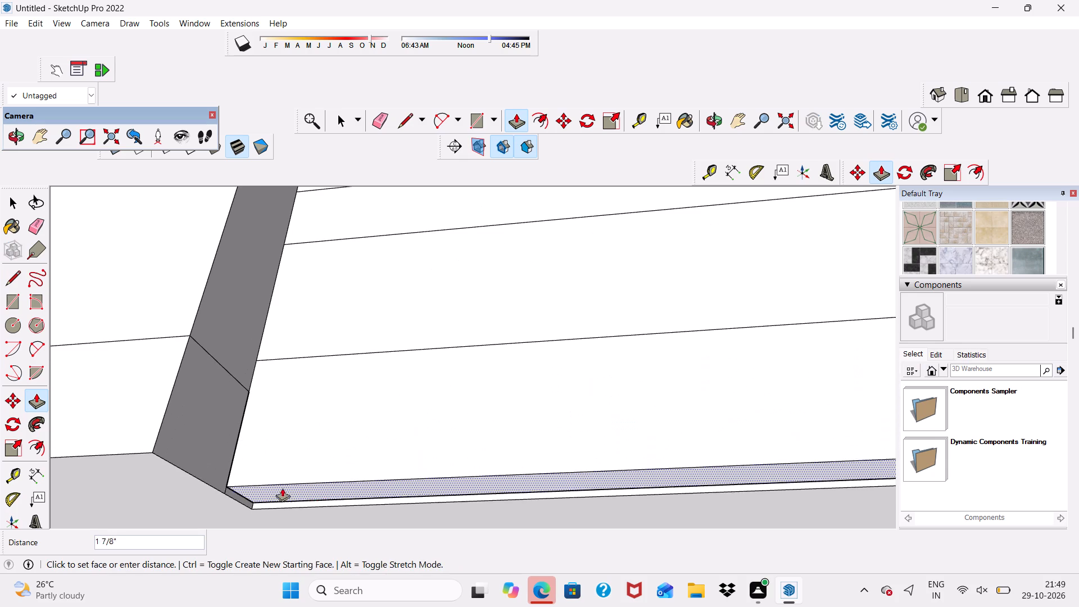
pyautogui.click(201, 489)
# Extrude the topmost horizontal strip below the circles outward, entering a distance of 3".
pyautogui.scroll(-11, 204, 474)
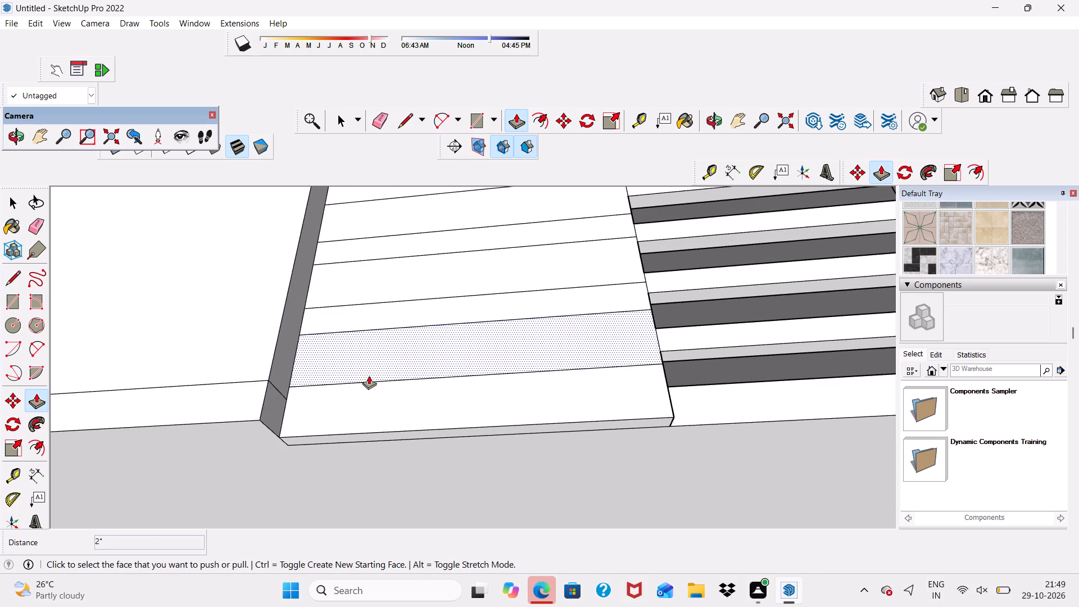
pyautogui.moveTo(369, 374); pyautogui.dragTo(412, 501, button='middle')
pyautogui.scroll(-14, 438, 341)
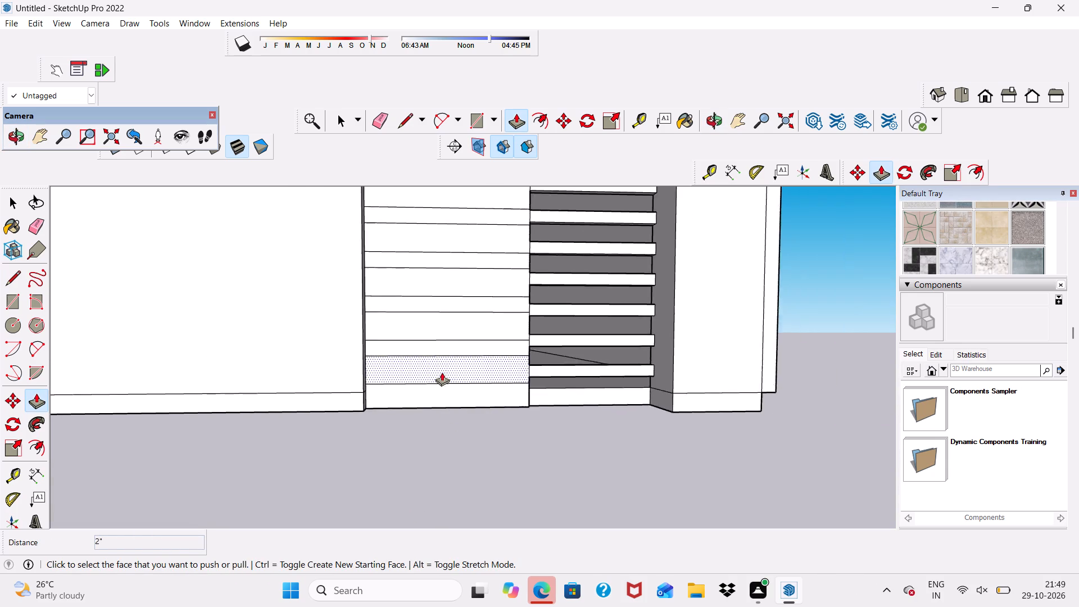
pyautogui.scroll(-10, 442, 372)
pyautogui.scroll(12, 444, 290)
pyautogui.click(442, 320)
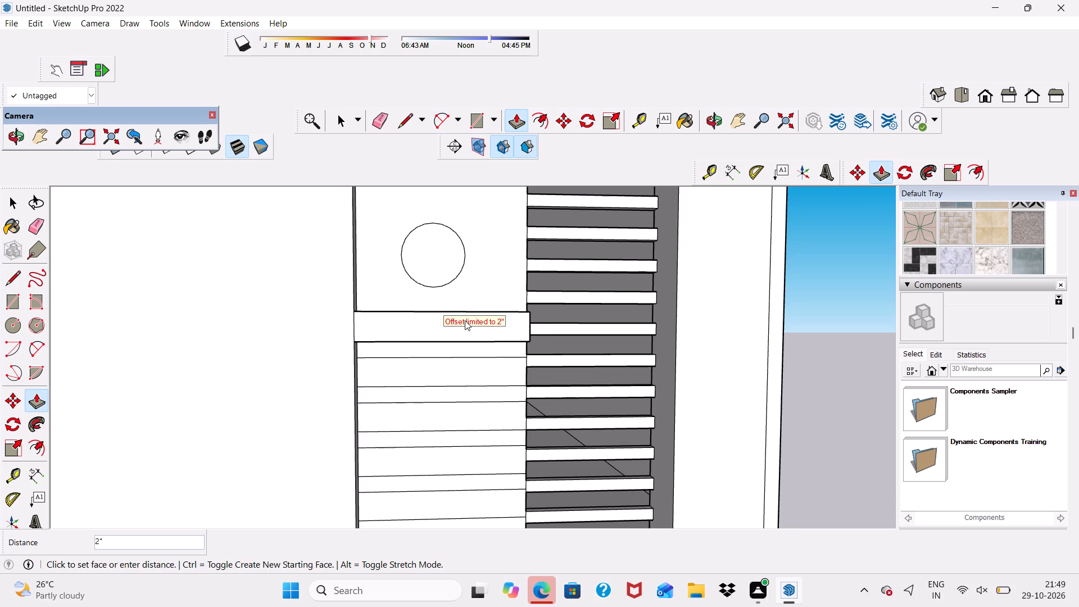
pyautogui.press('3')
pyautogui.hotkey('shift', '"')
pyautogui.press('Return')
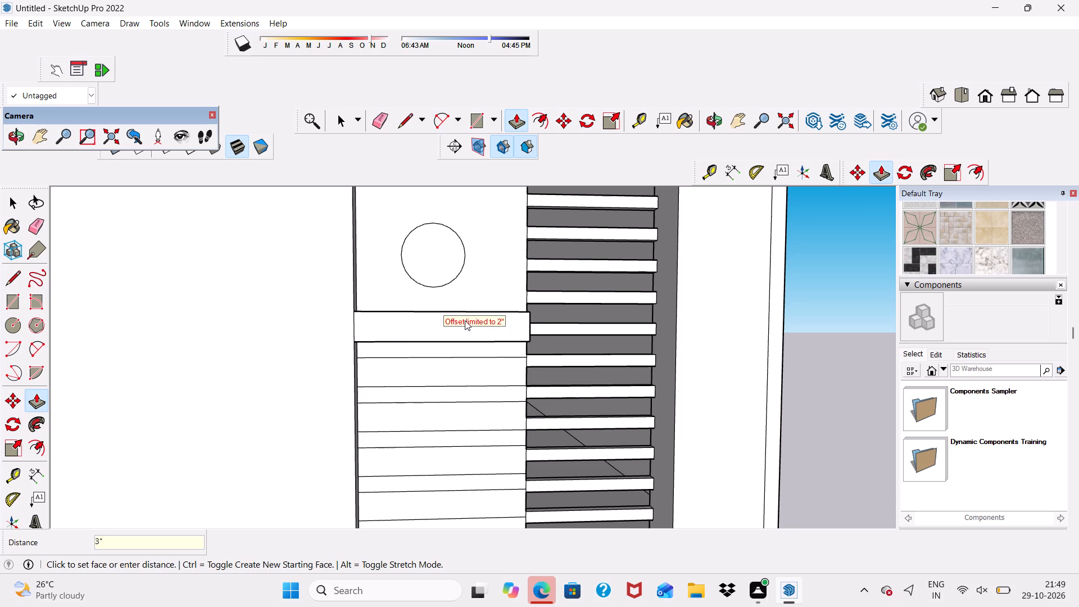
# Pull the second and third horizontal strips below the circles outward 2" each, flush with the topmost strip.
pyautogui.scroll(-5, 465, 323)
pyautogui.moveTo(465, 324); pyautogui.dragTo(280, 418, button='middle')
pyautogui.scroll(6, 387, 377)
pyautogui.click(387, 377)
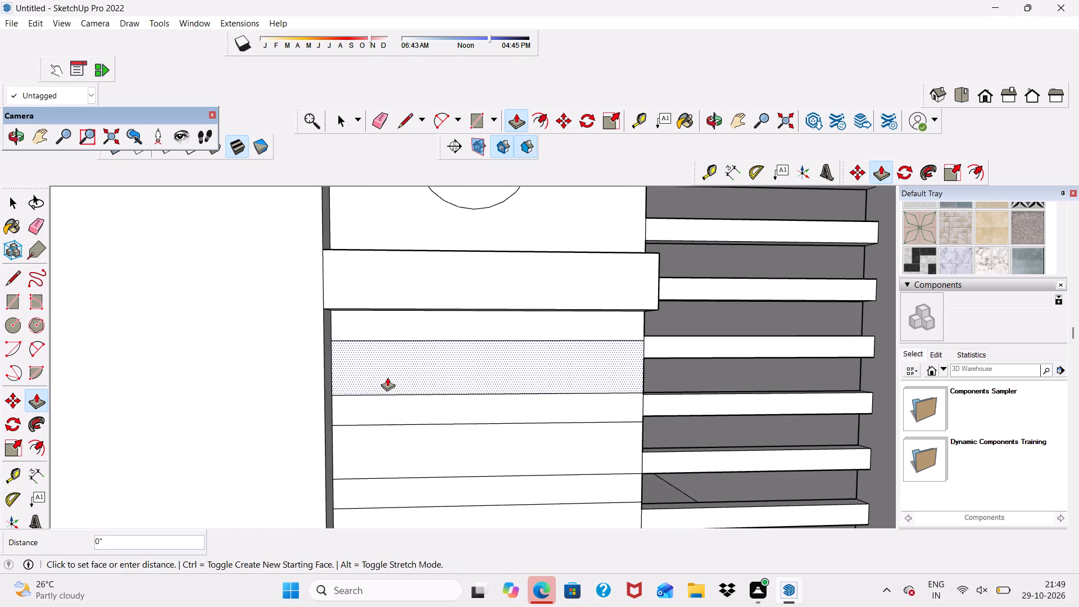
pyautogui.click(336, 305)
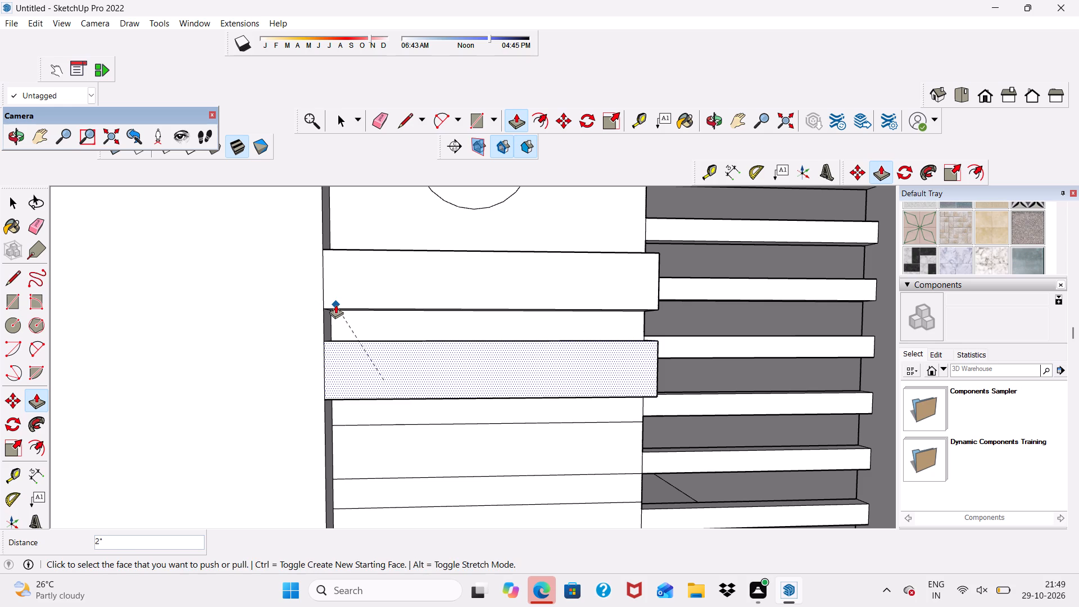
pyautogui.scroll(-5, 352, 309)
pyautogui.scroll(2, 375, 416)
pyautogui.click(375, 416)
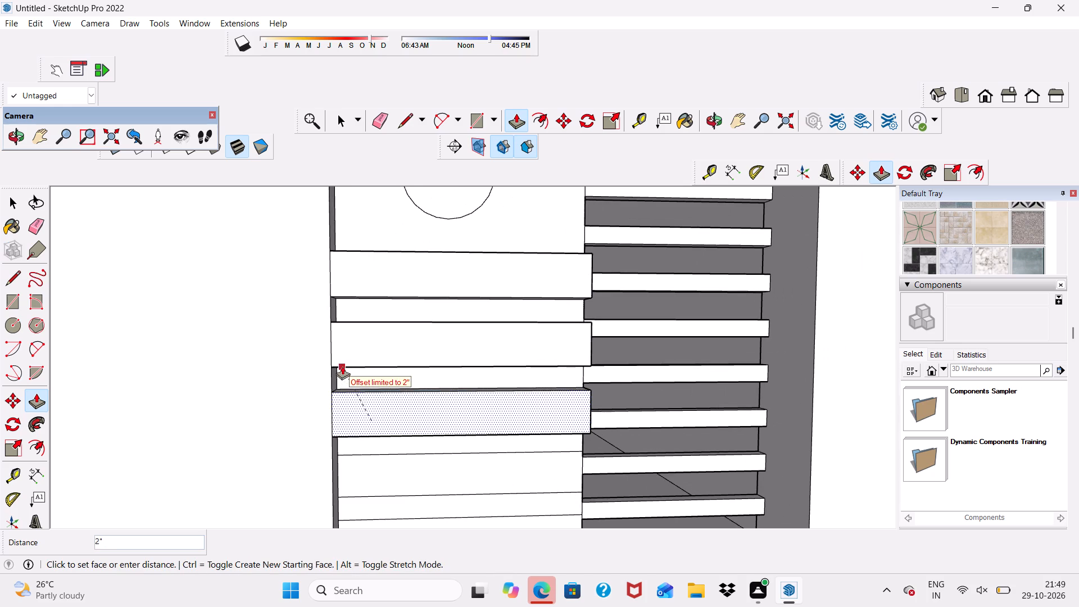
pyautogui.click(342, 366)
# Pull the three lowest horizontal strips on the narrow panel outward 2" each to match the strips above.
pyautogui.scroll(-5, 363, 346)
pyautogui.click(368, 436)
pyautogui.scroll(3, 339, 396)
pyautogui.click(374, 406)
pyautogui.scroll(-5, 418, 255)
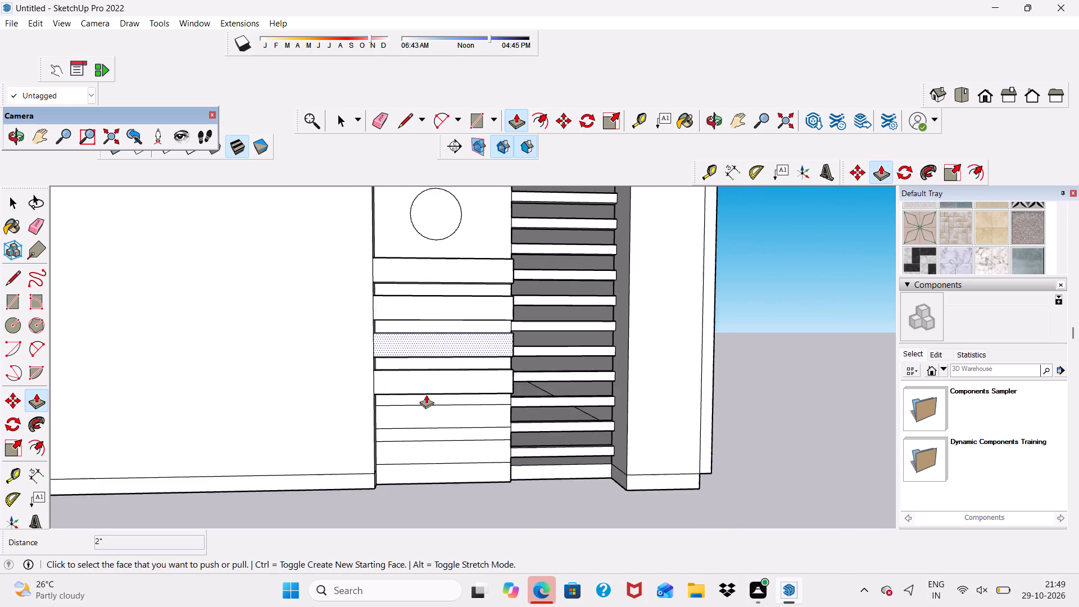
pyautogui.scroll(6, 429, 420)
pyautogui.click(428, 419)
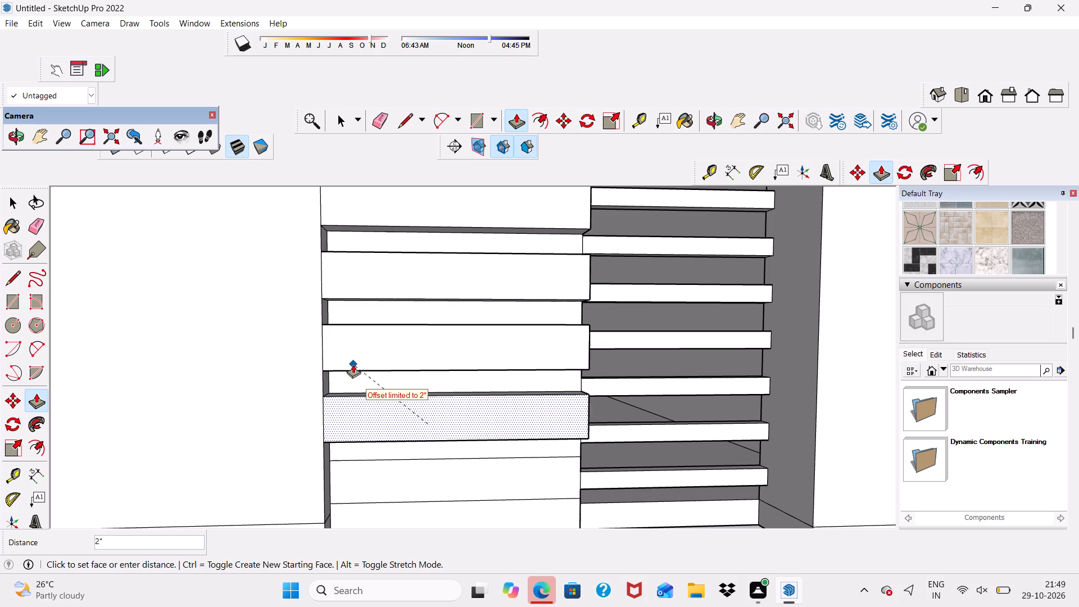
pyautogui.click(352, 369)
pyautogui.scroll(-7, 354, 367)
pyautogui.scroll(3, 374, 440)
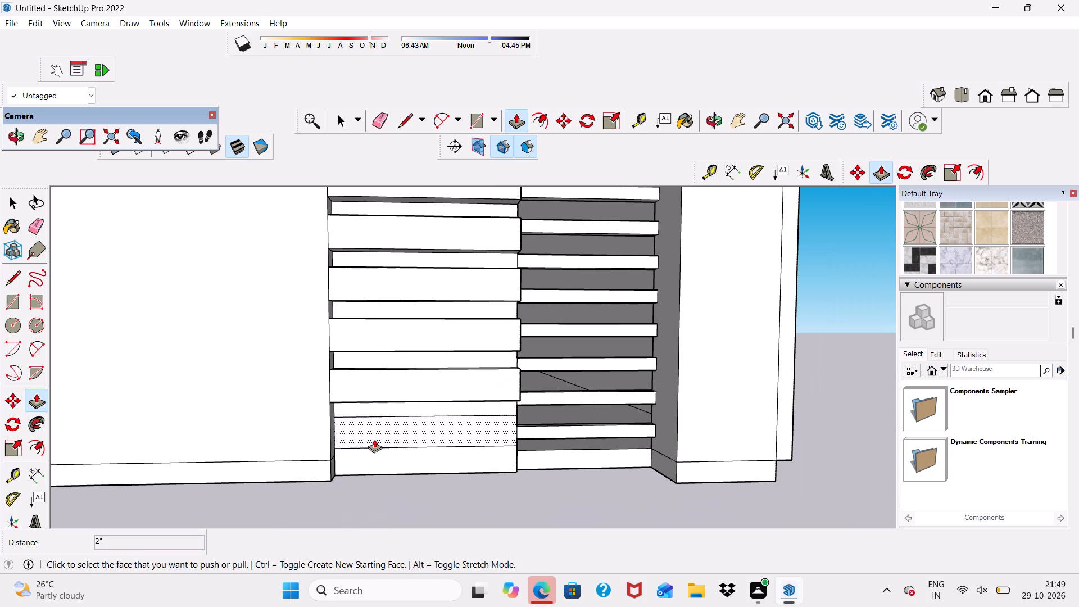
pyautogui.click(374, 439)
pyautogui.click(341, 400)
# Extrude the upright rectangle farthest from the slatted strip, above the circles, outward 3" with Push/Pull.
pyautogui.scroll(-7, 342, 404)
pyautogui.scroll(-7, 383, 441)
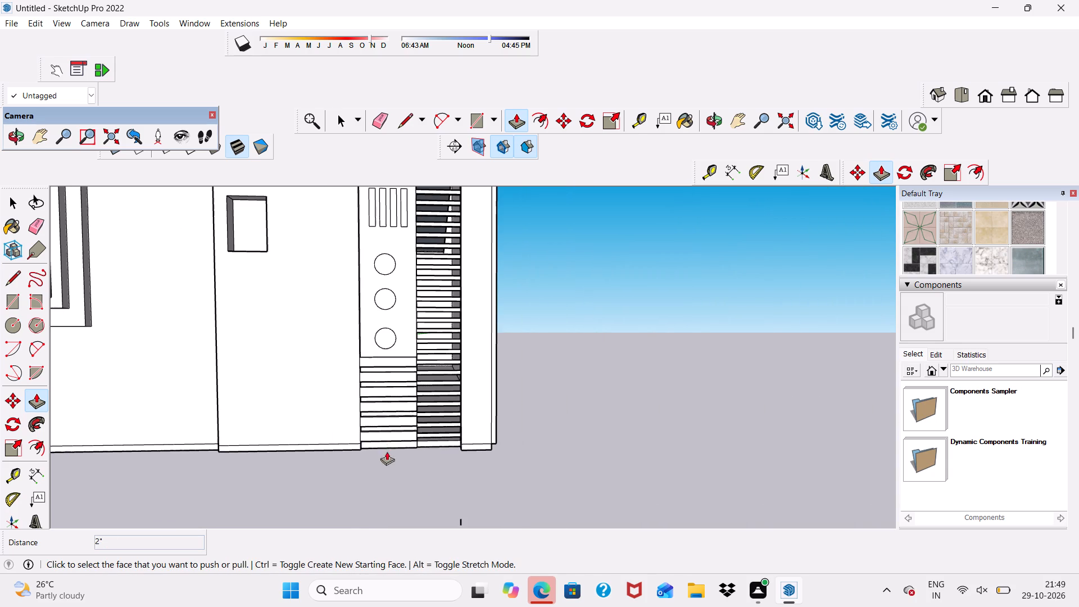
pyautogui.scroll(1, 379, 306)
pyautogui.scroll(-4, 384, 355)
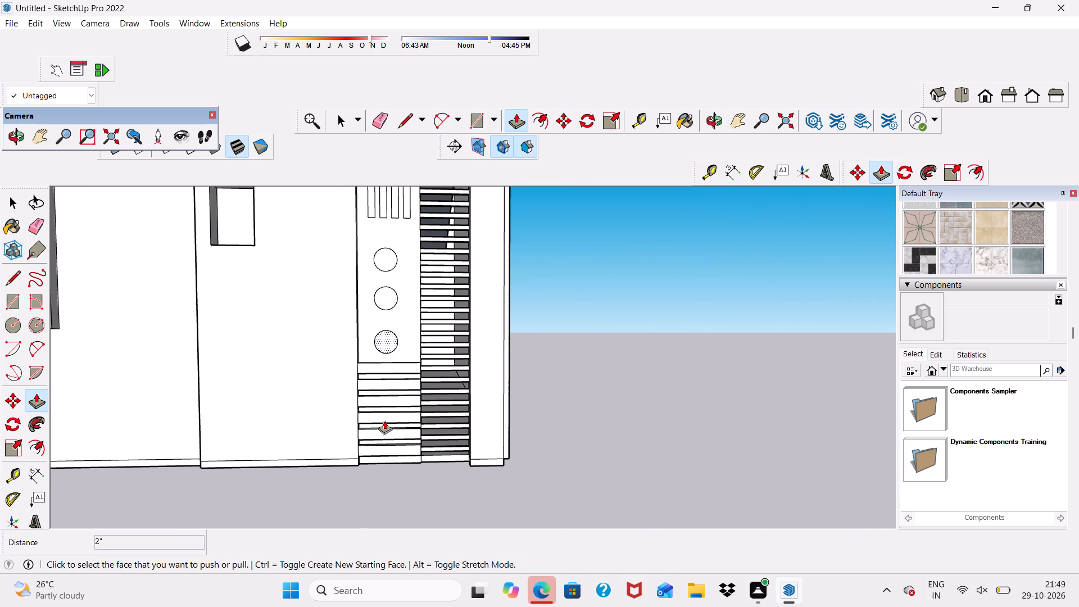
pyautogui.scroll(12, 387, 247)
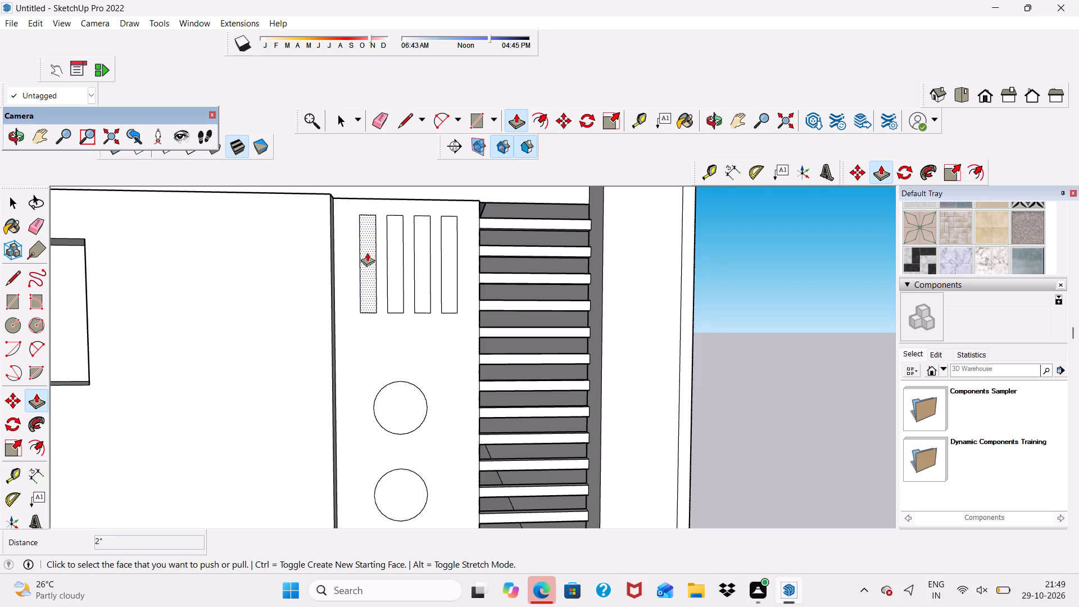
pyautogui.click(367, 252)
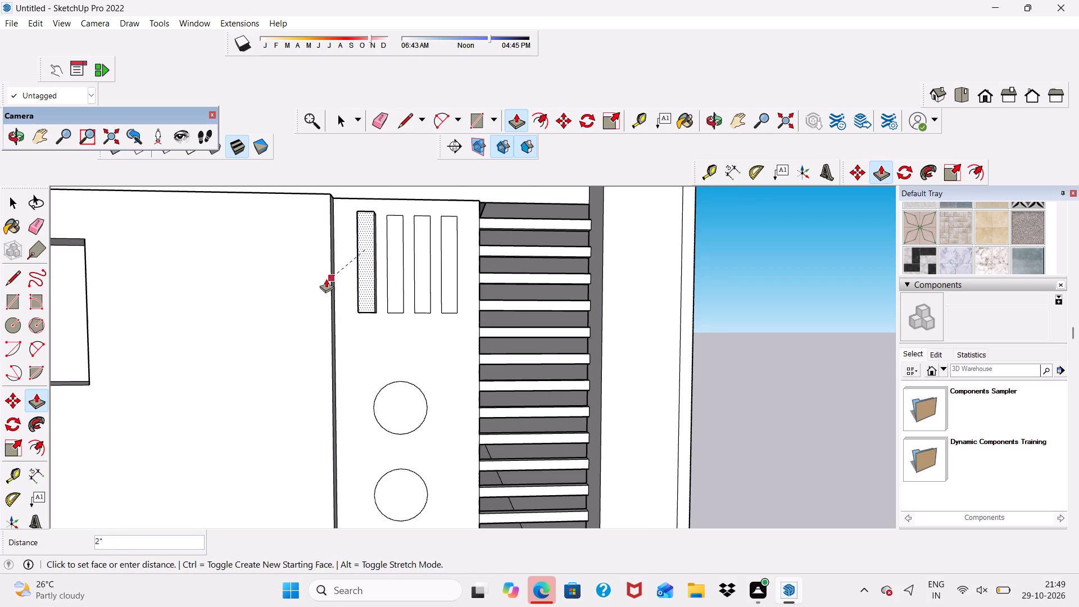
pyautogui.press('3')
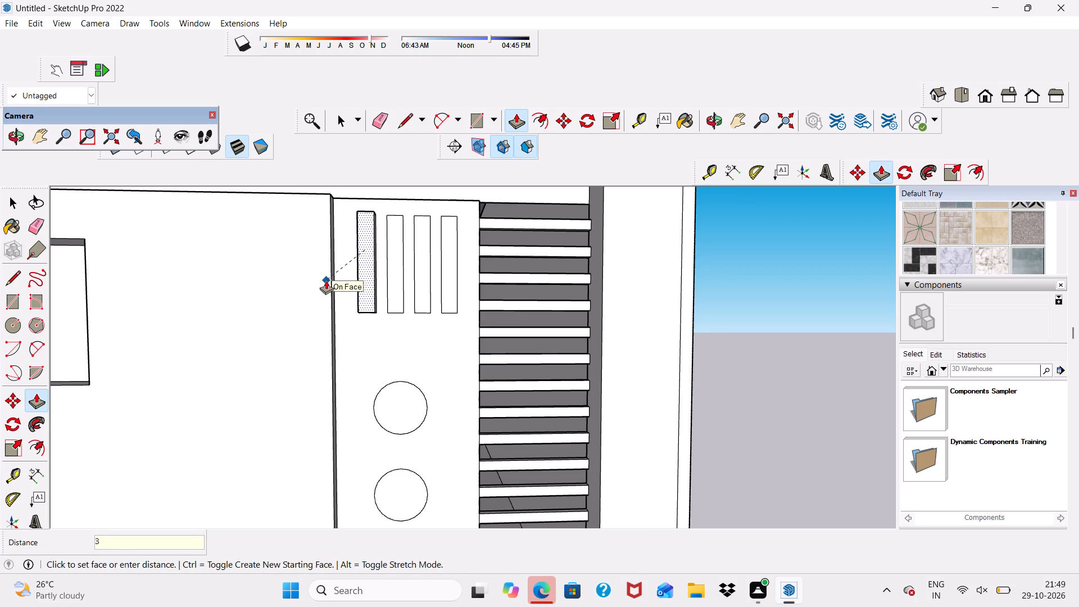
pyautogui.hotkey('shift', '"')
pyautogui.press('Return')
# Pull the other three upright rectangles above the circles outward 3" each, matching the first raised bar.
pyautogui.scroll(-7, 332, 279)
pyautogui.scroll(3, 391, 261)
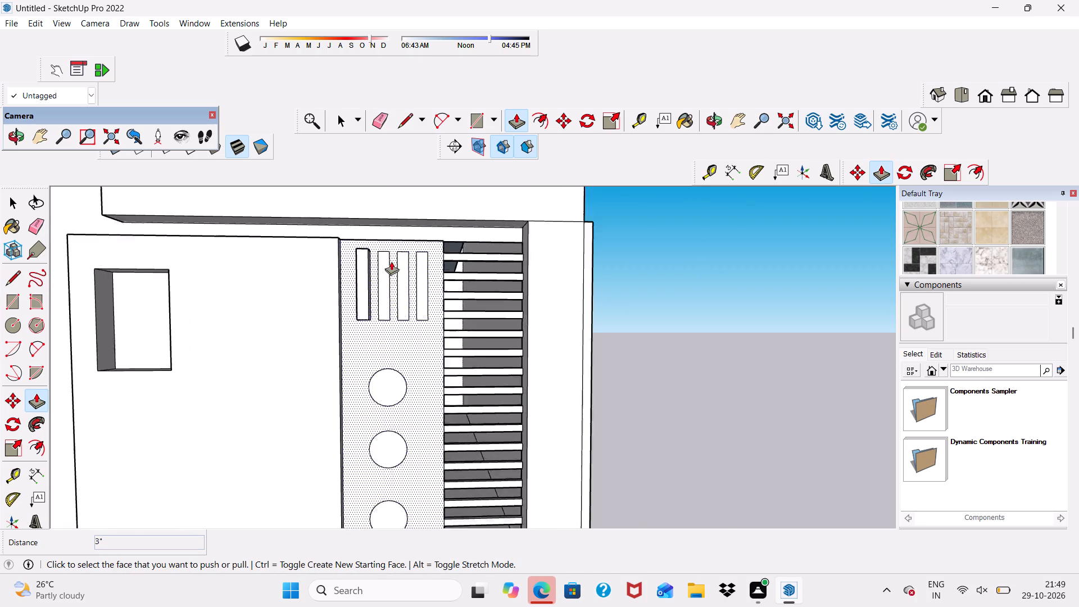
pyautogui.scroll(4, 391, 261)
pyautogui.moveTo(391, 261); pyautogui.dragTo(343, 361, button='middle')
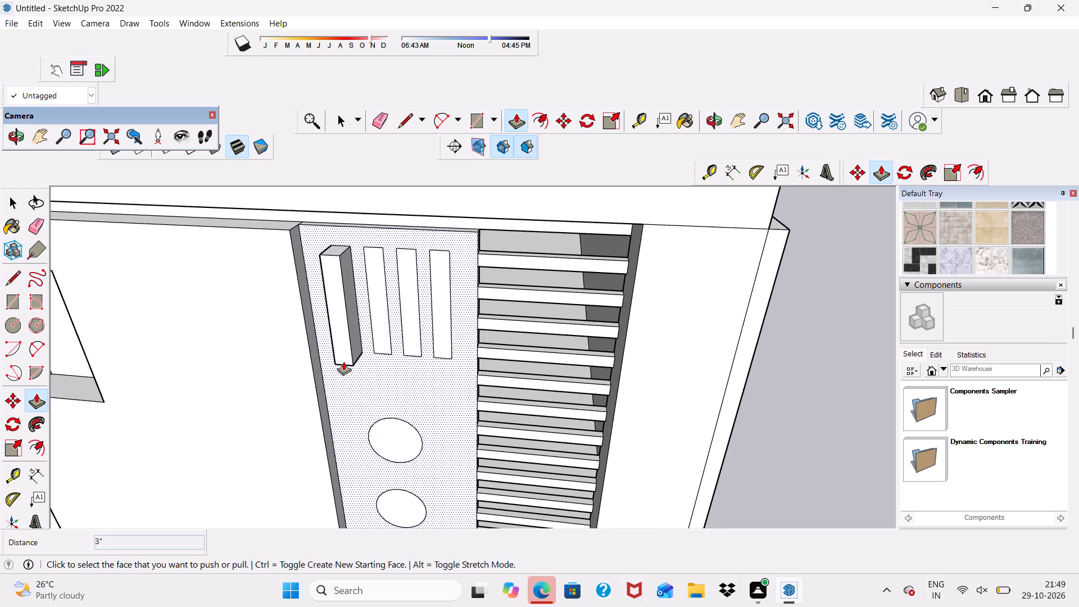
pyautogui.scroll(5, 351, 300)
pyautogui.scroll(-1, 365, 287)
pyautogui.scroll(1, 386, 279)
pyautogui.click(386, 279)
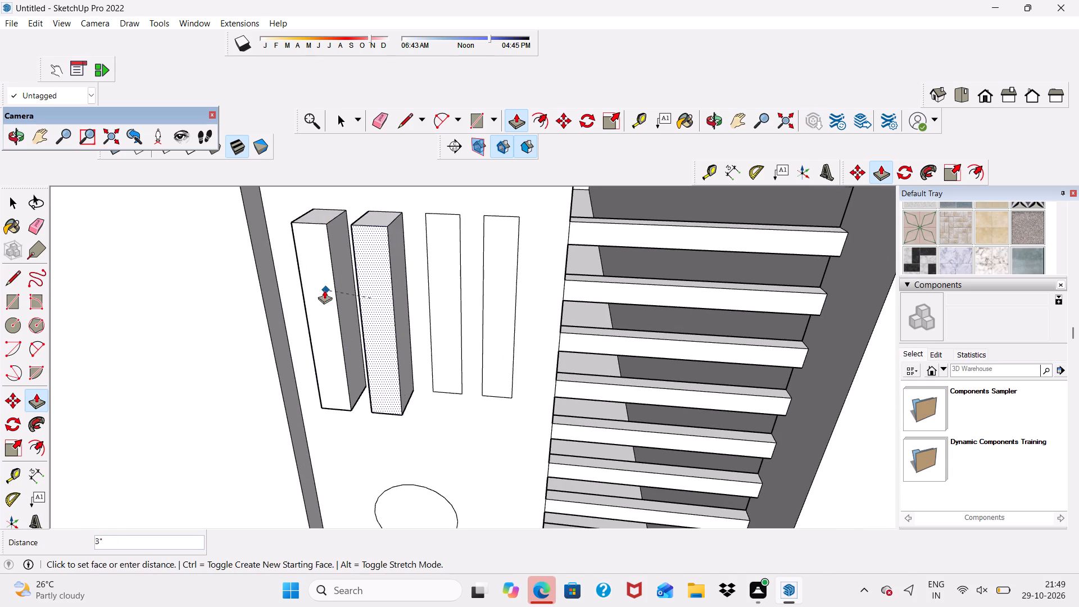
pyautogui.click(336, 278)
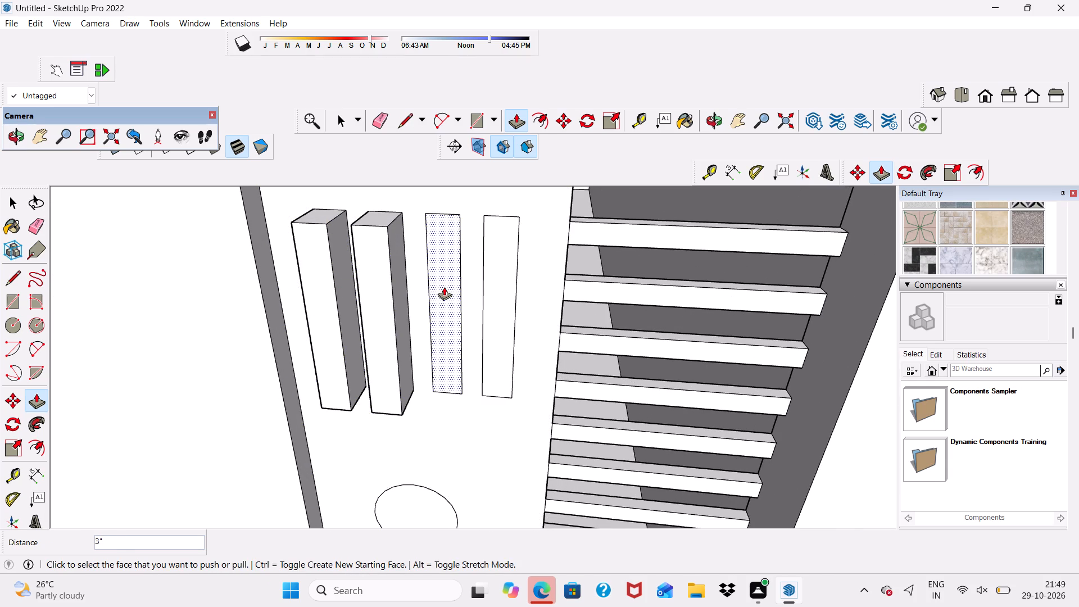
pyautogui.click(444, 287)
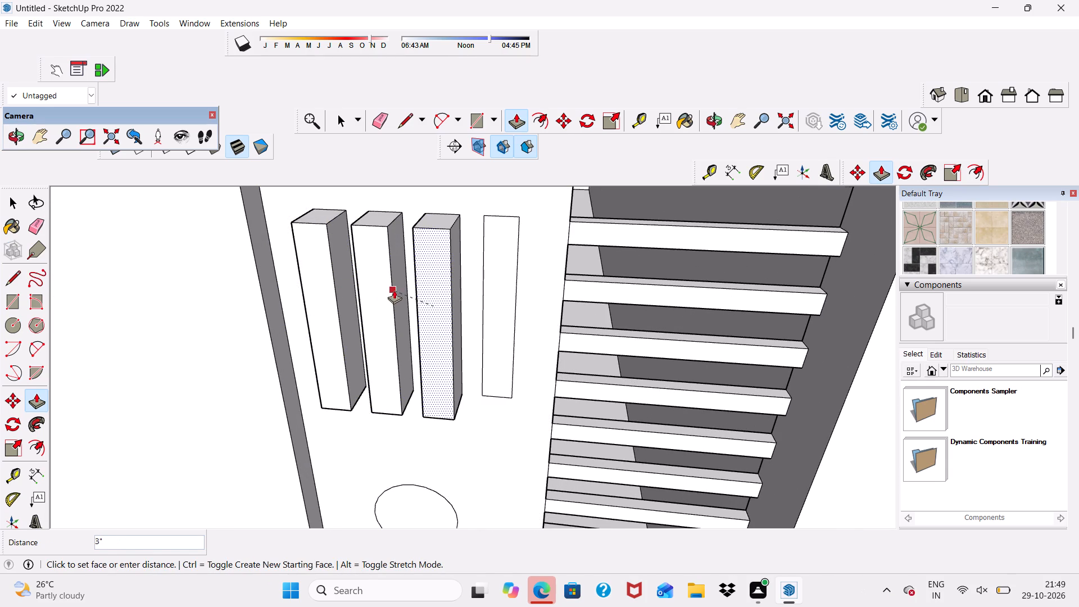
pyautogui.click(394, 290)
pyautogui.click(490, 292)
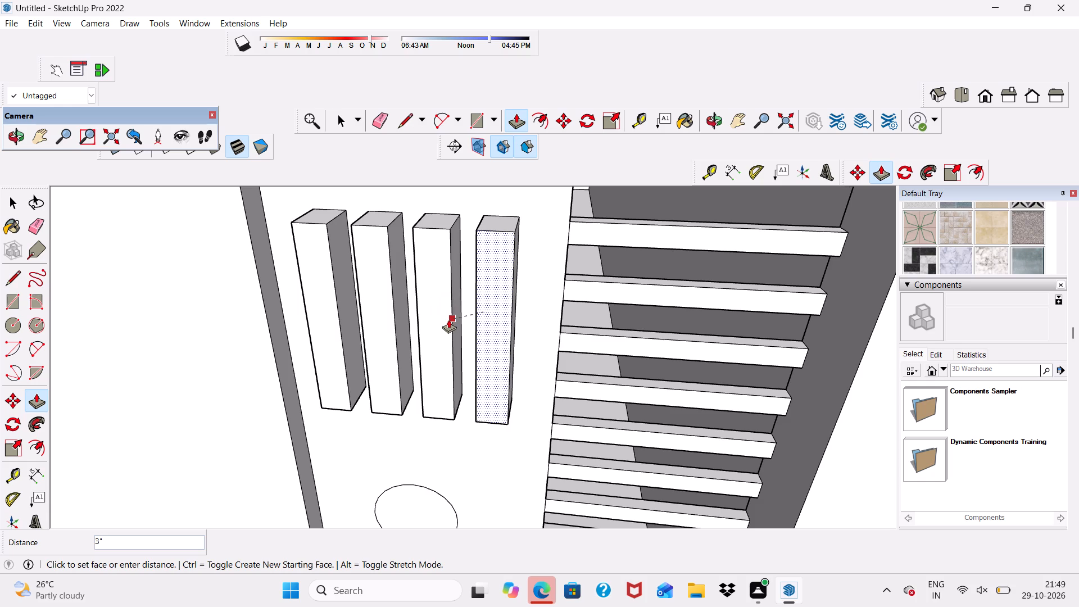
pyautogui.moveTo(448, 319); pyautogui.dragTo(394, 279, button='middle')
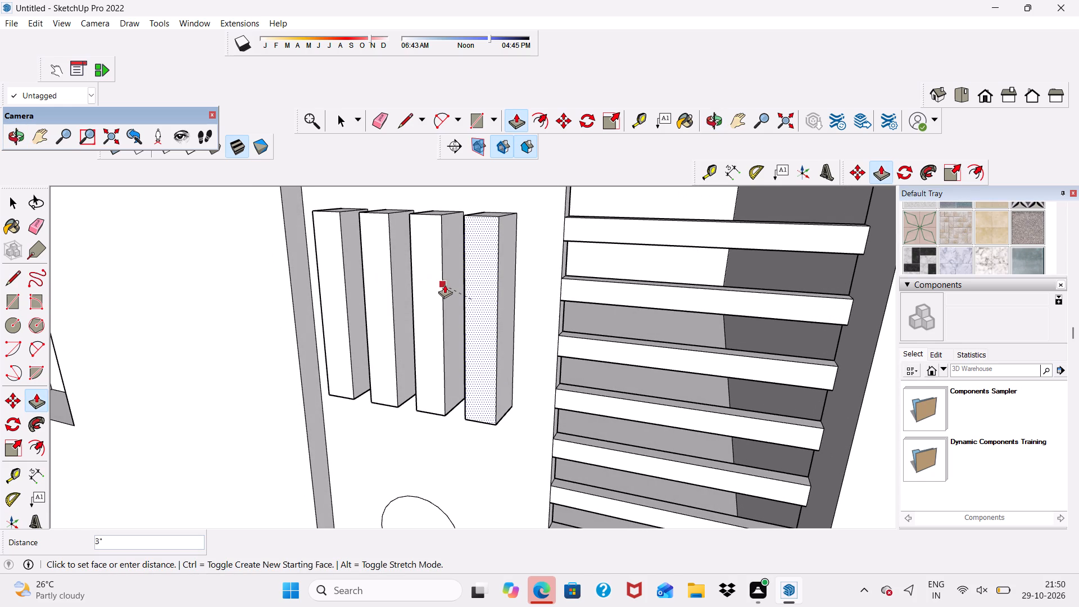
pyautogui.click(443, 284)
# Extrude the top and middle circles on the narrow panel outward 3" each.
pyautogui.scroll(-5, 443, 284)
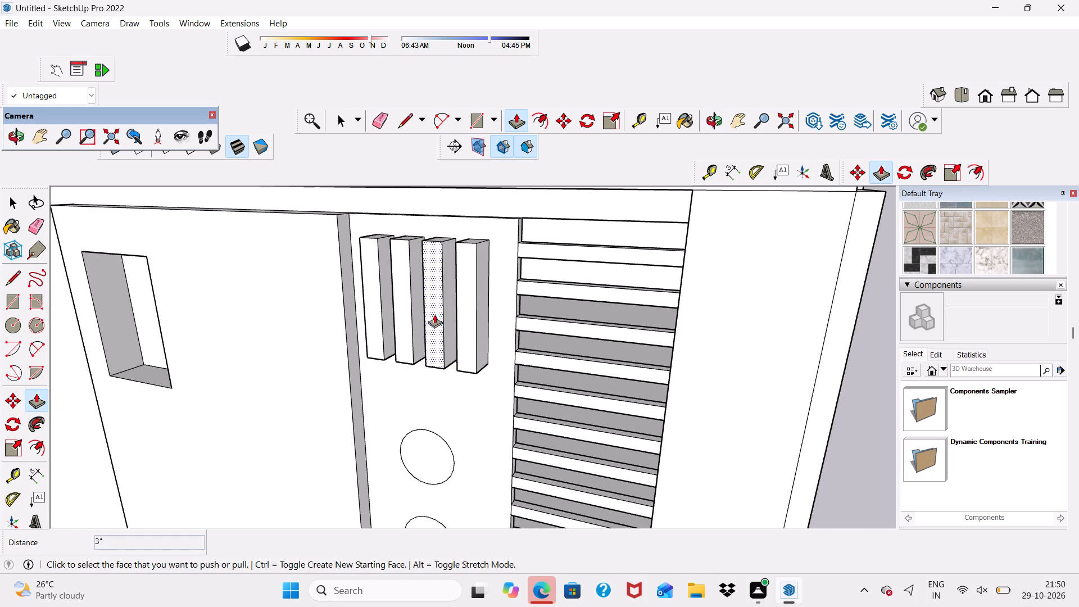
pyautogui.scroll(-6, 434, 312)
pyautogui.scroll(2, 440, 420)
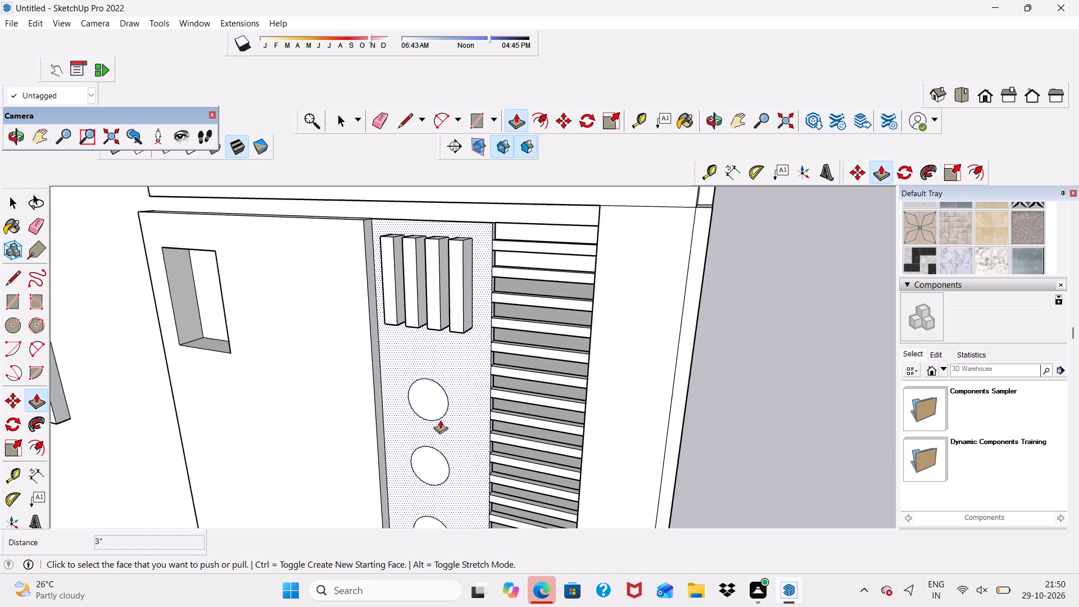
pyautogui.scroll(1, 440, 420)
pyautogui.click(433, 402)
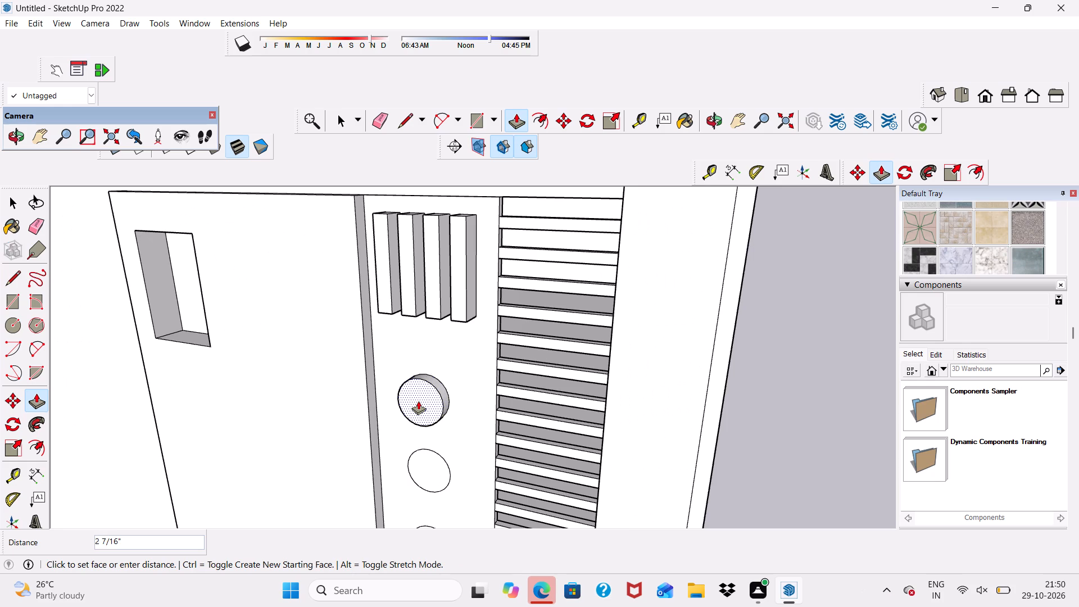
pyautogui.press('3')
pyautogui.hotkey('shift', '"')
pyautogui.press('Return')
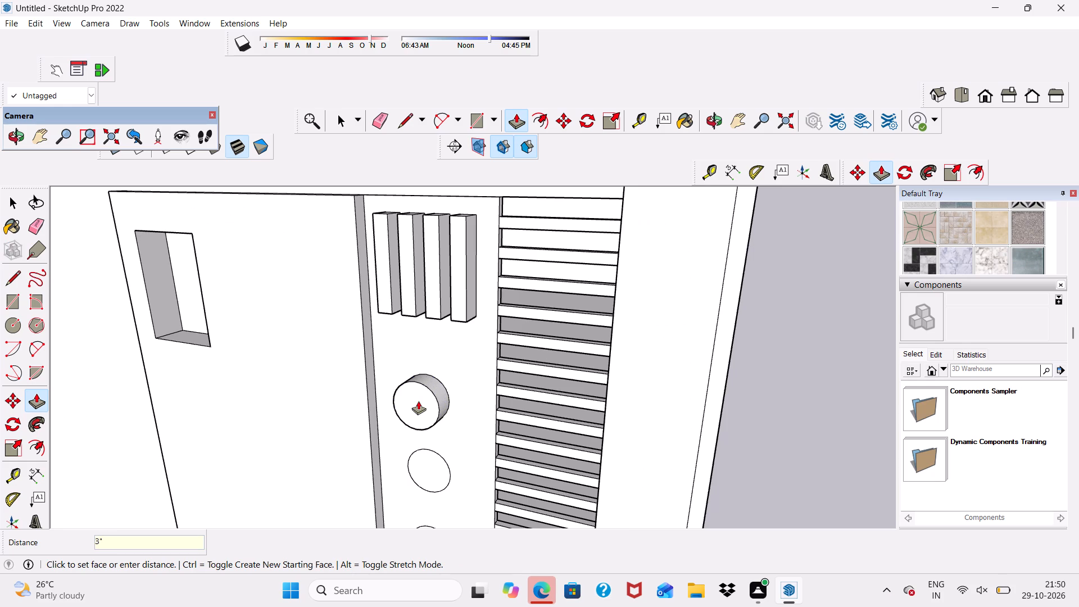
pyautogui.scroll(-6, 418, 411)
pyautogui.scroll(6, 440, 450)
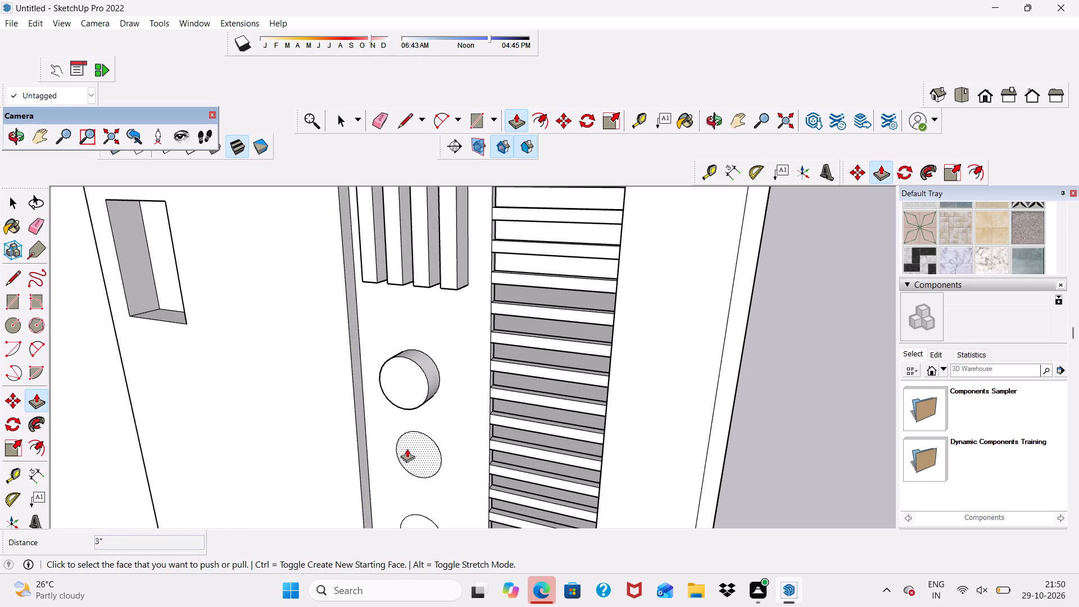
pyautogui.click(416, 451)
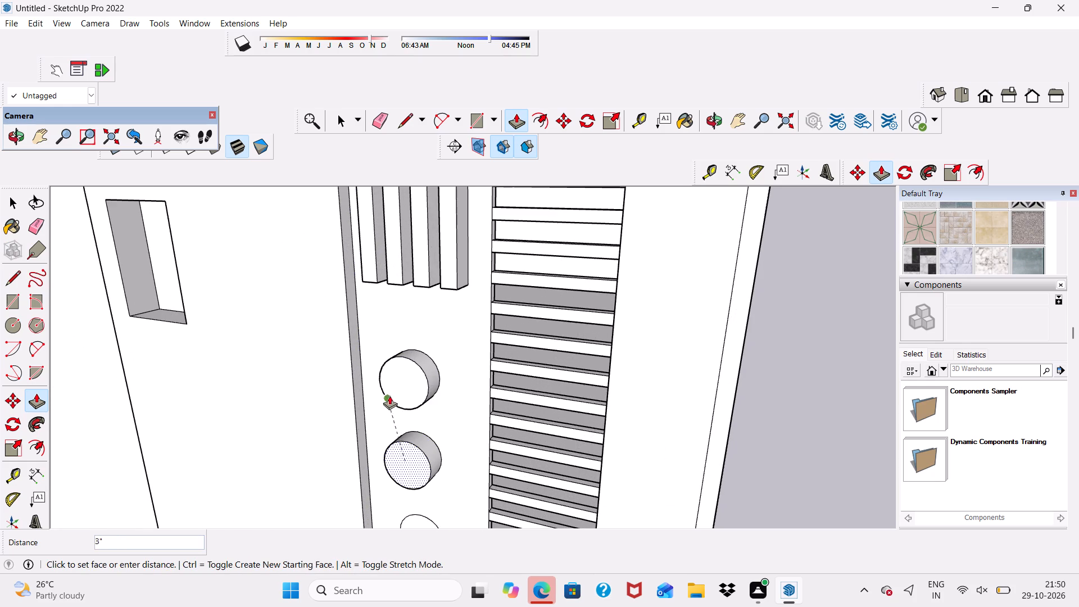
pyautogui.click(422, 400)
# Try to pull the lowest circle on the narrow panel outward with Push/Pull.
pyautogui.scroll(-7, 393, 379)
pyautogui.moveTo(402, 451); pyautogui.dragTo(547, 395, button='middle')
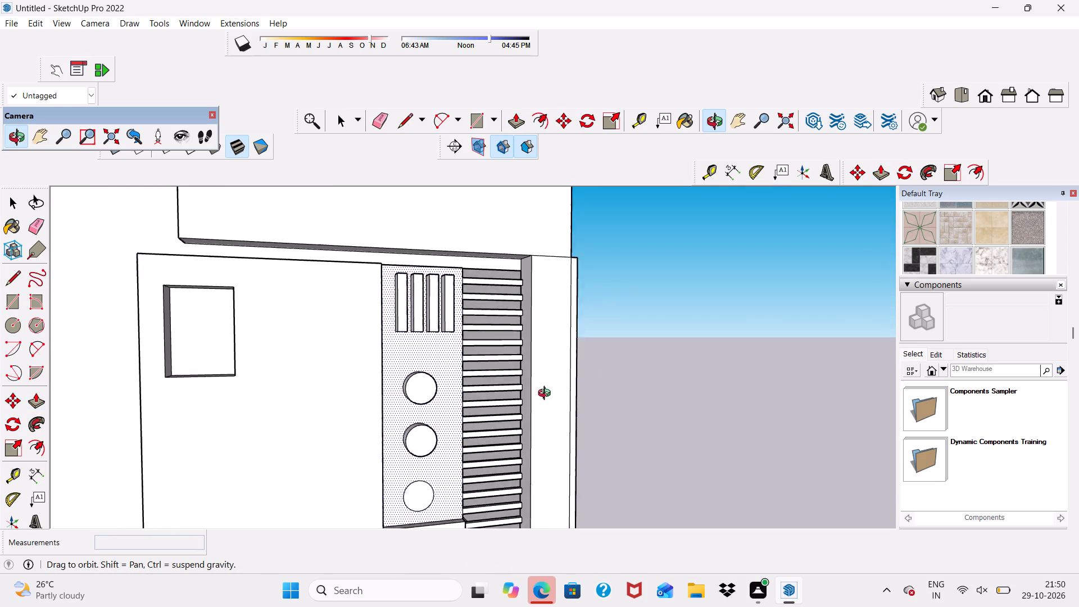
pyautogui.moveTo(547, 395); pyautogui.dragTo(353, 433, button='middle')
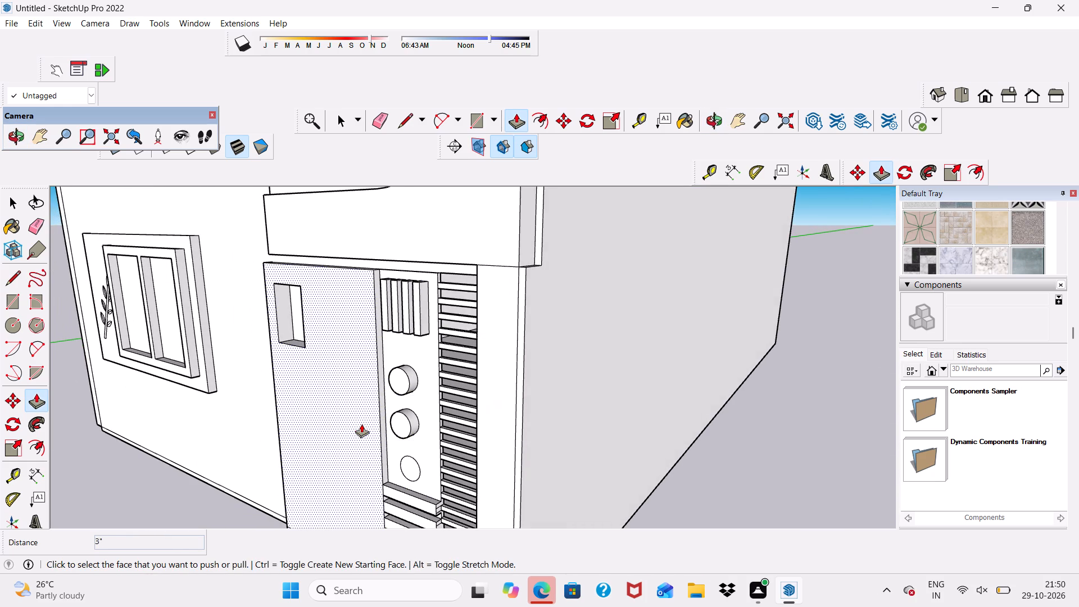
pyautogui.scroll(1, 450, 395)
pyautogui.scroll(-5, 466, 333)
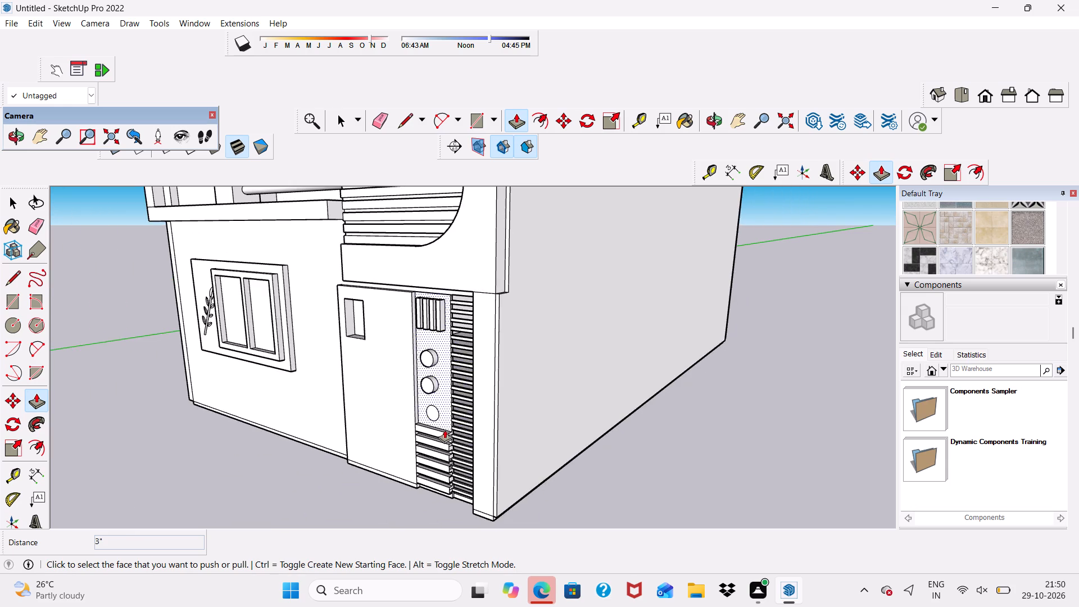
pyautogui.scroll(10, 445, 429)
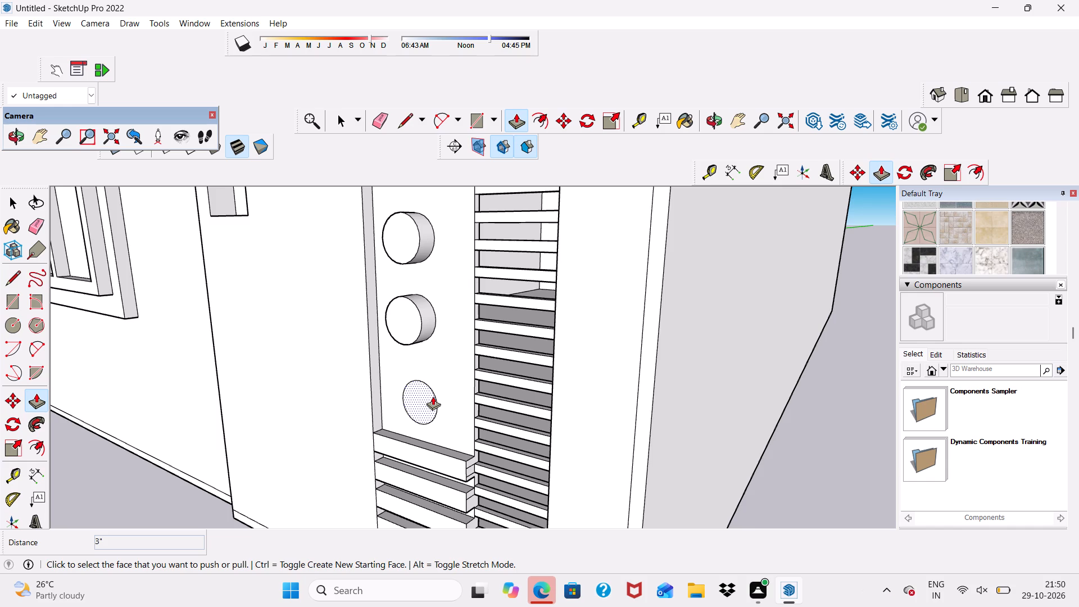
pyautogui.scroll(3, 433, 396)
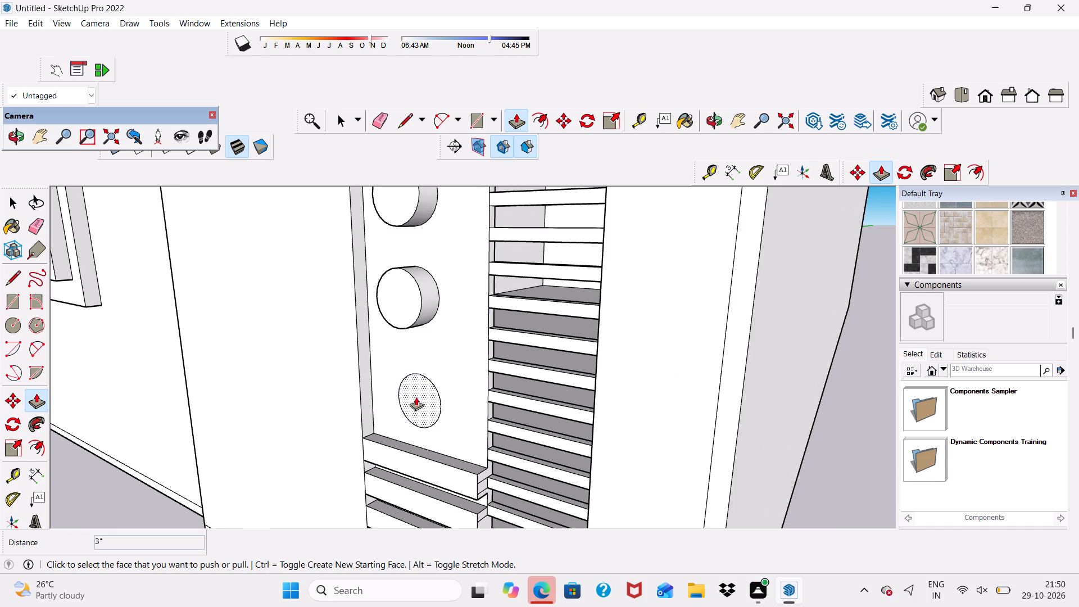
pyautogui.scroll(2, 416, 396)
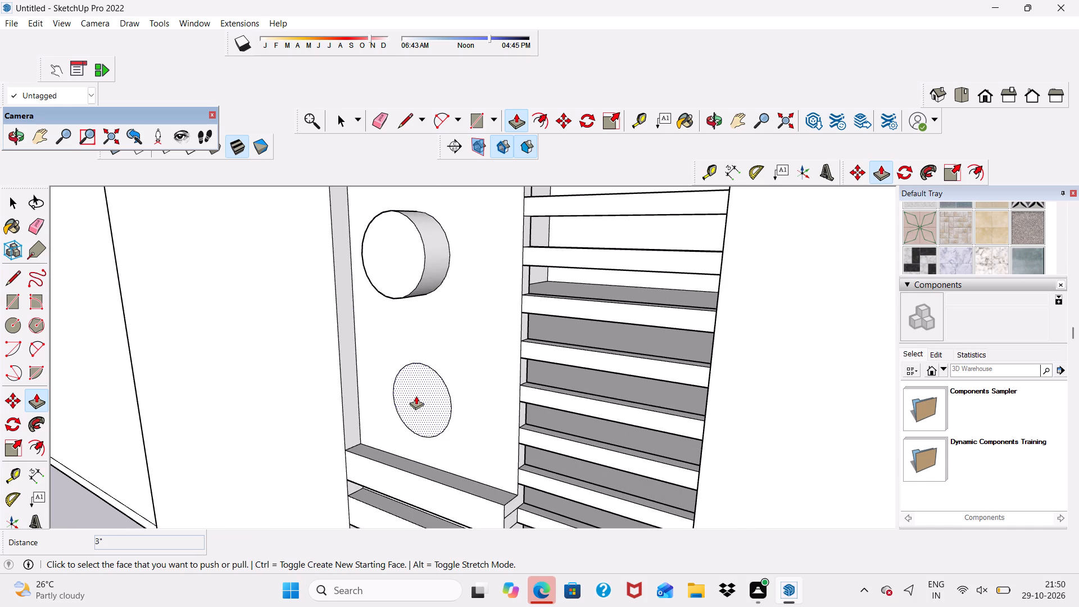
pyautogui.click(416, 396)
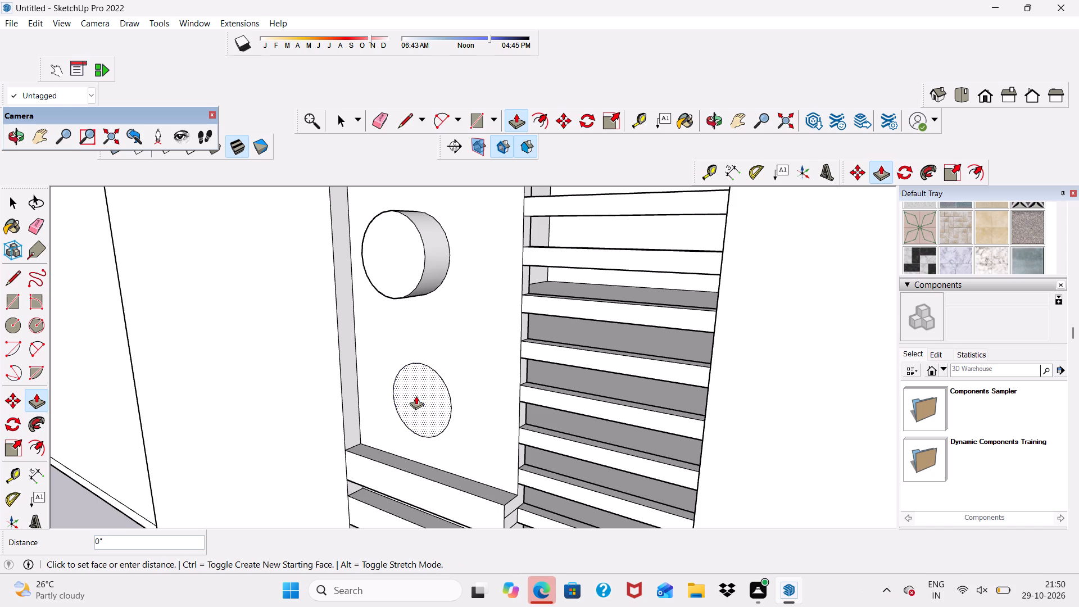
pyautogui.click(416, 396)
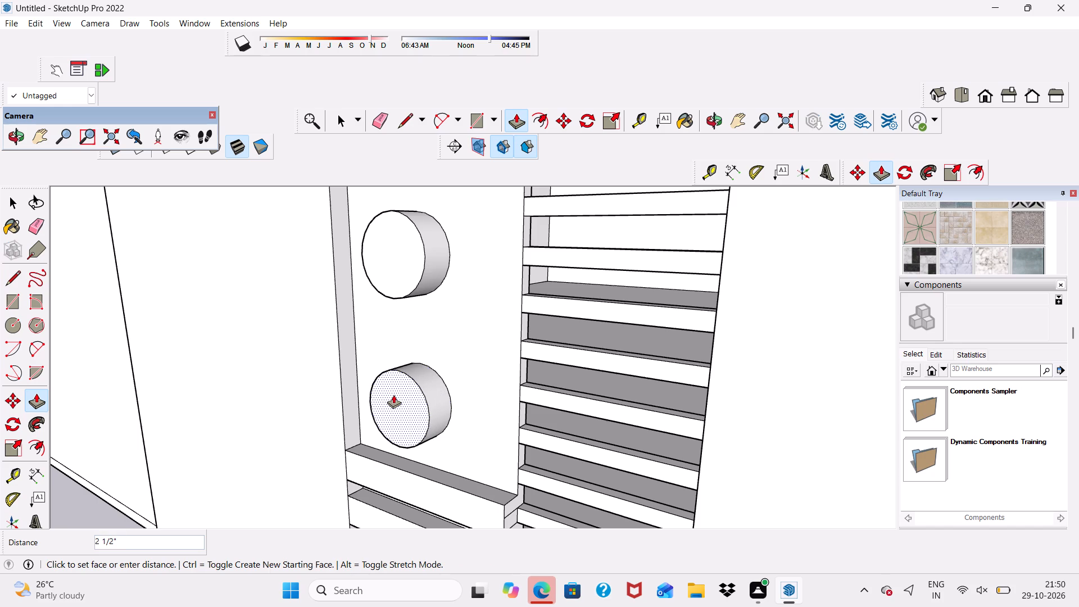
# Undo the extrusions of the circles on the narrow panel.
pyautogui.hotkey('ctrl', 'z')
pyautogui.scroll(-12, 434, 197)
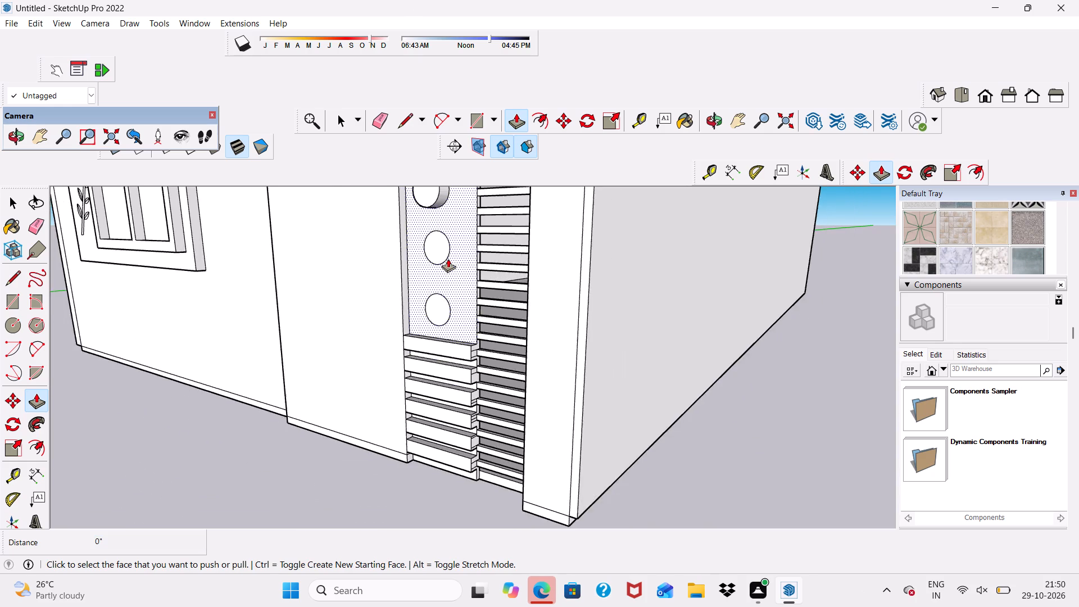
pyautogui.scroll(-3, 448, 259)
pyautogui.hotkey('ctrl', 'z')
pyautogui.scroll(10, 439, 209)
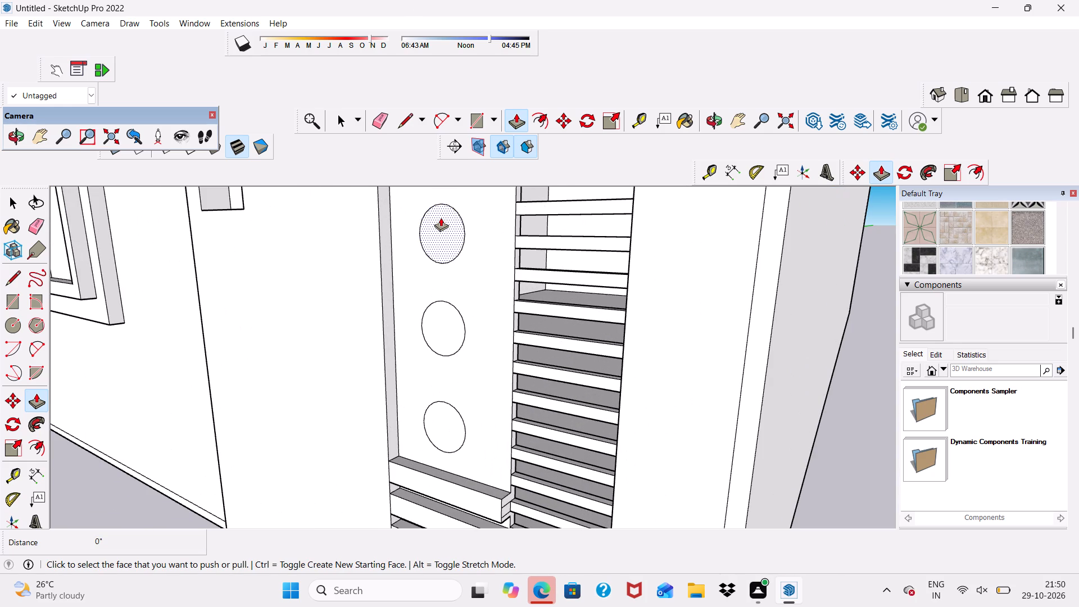
# Extrude each of the three circles on the narrow panel outward 1".
pyautogui.click(441, 218)
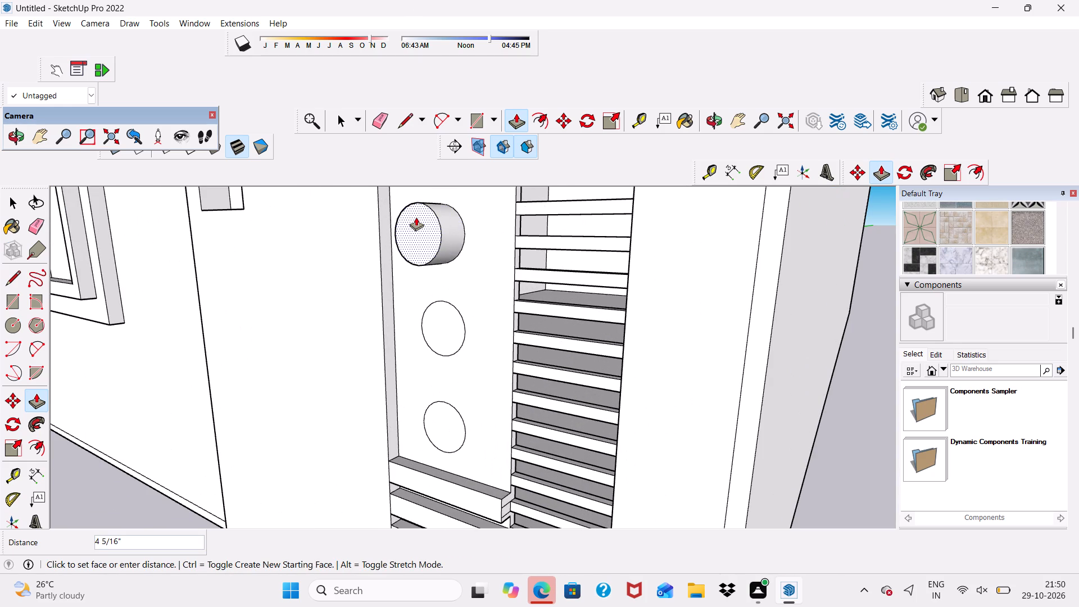
pyautogui.press('1')
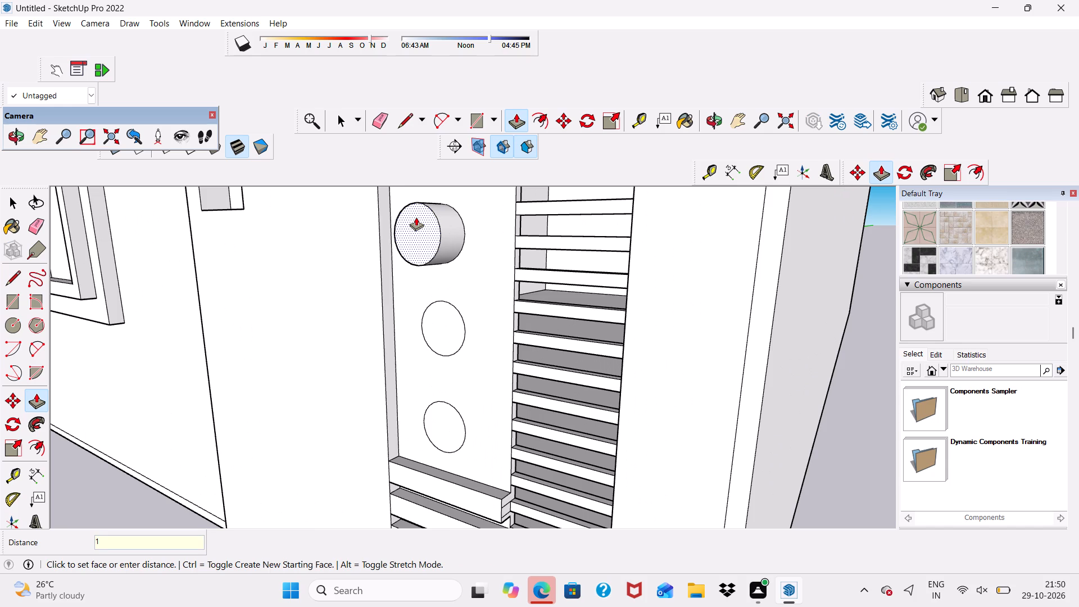
pyautogui.hotkey('shift', '"')
pyautogui.press('Return')
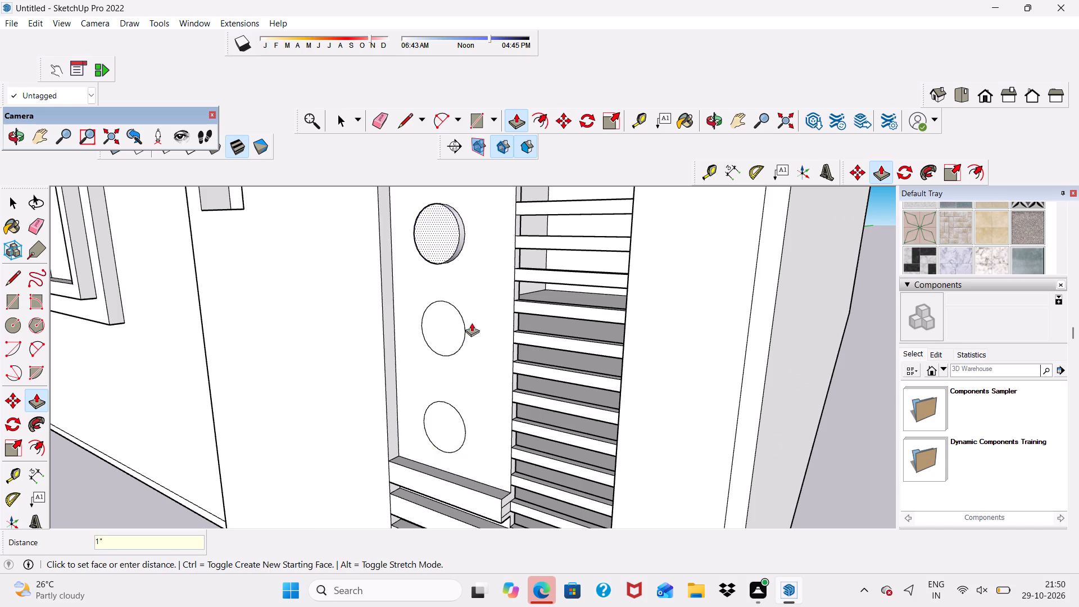
pyautogui.scroll(5, 447, 341)
pyautogui.click(438, 334)
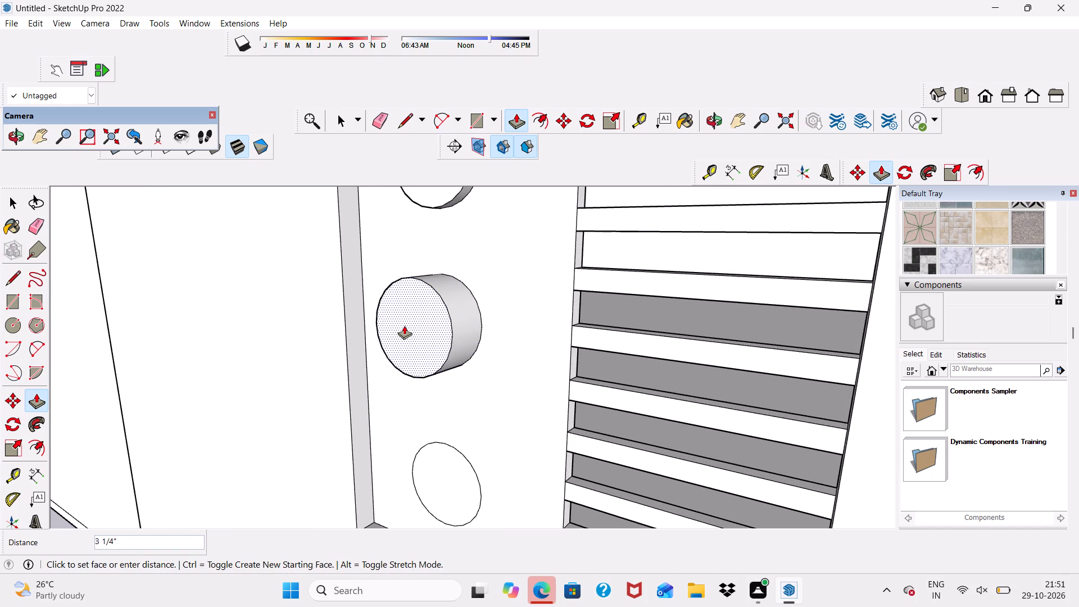
pyautogui.press('1')
pyautogui.hotkey('shift', '"')
pyautogui.press('Return')
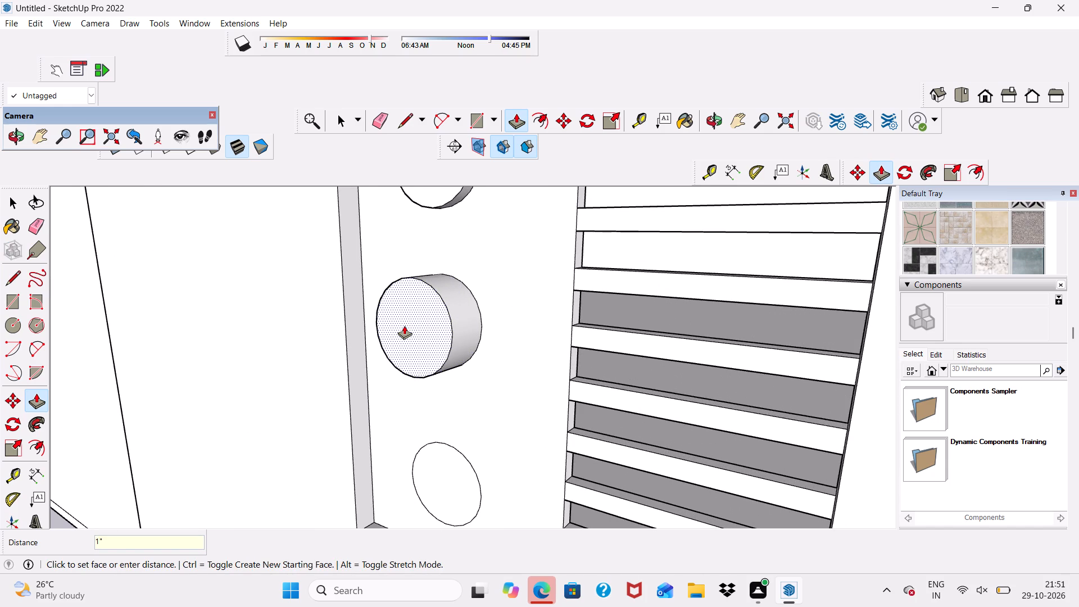
pyautogui.scroll(-6, 418, 312)
pyautogui.scroll(5, 466, 433)
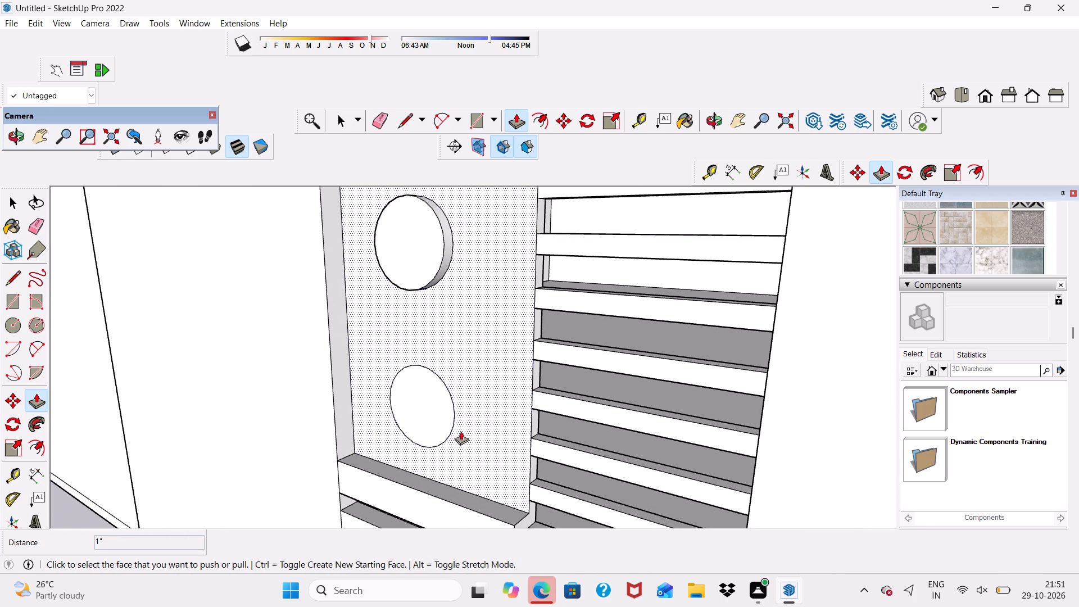
pyautogui.click(432, 410)
pyautogui.press('1')
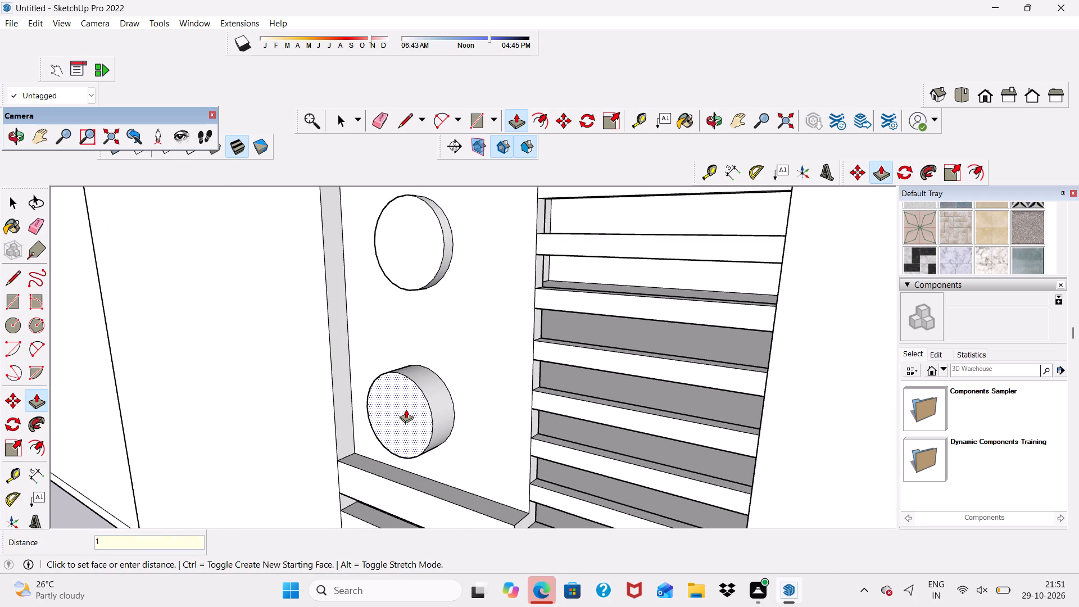
pyautogui.hotkey('shift', '"')
pyautogui.press('Return')
pyautogui.press('space')
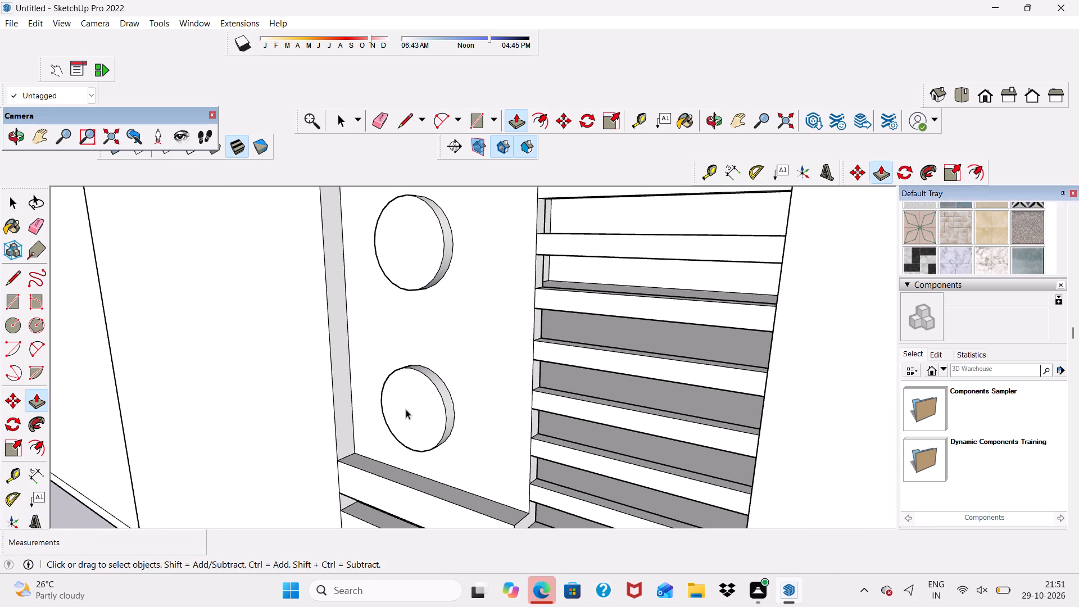
# Push the four raised upright bars above the circles partway back toward the panel by eye, reducing their projection.
pyautogui.scroll(-8, 417, 407)
pyautogui.scroll(-6, 473, 401)
pyautogui.moveTo(473, 402); pyautogui.dragTo(554, 296, button='middle')
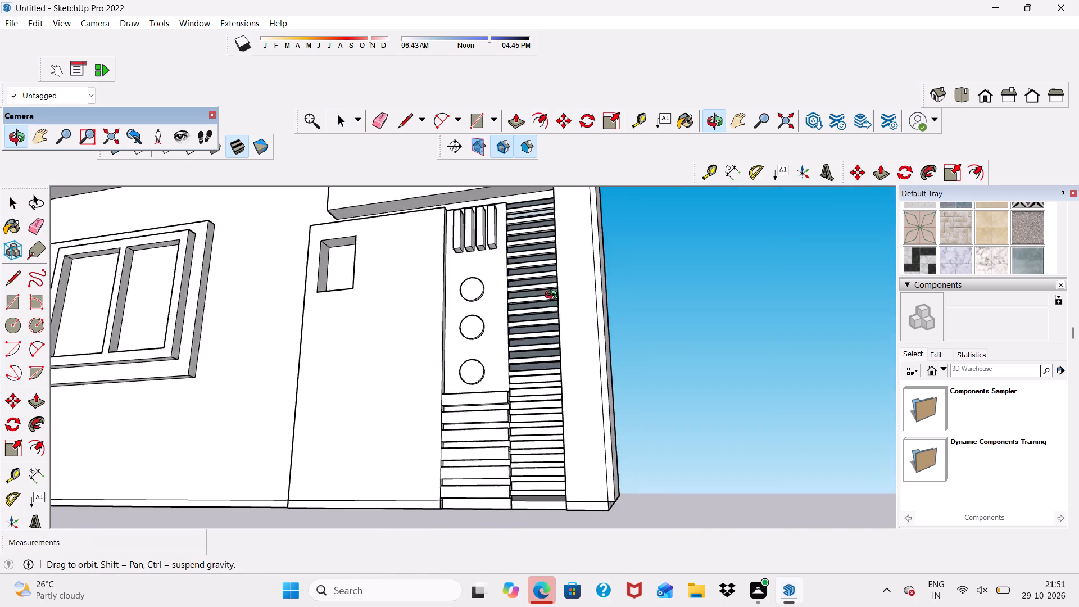
pyautogui.moveTo(554, 296); pyautogui.dragTo(530, 436, button='middle')
pyautogui.scroll(6, 496, 281)
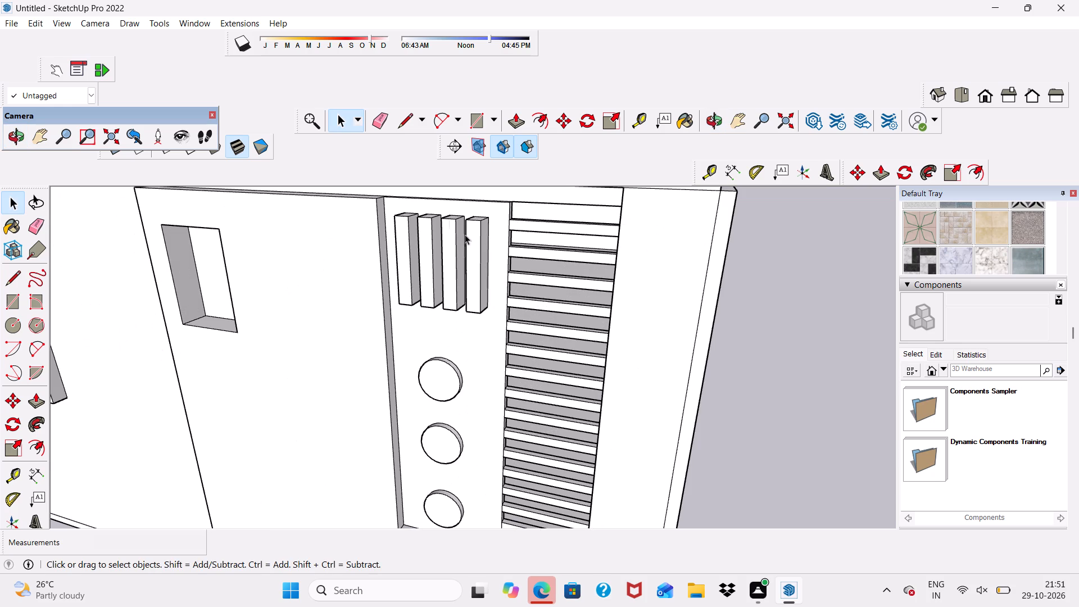
pyautogui.click(513, 118)
pyautogui.scroll(6, 455, 210)
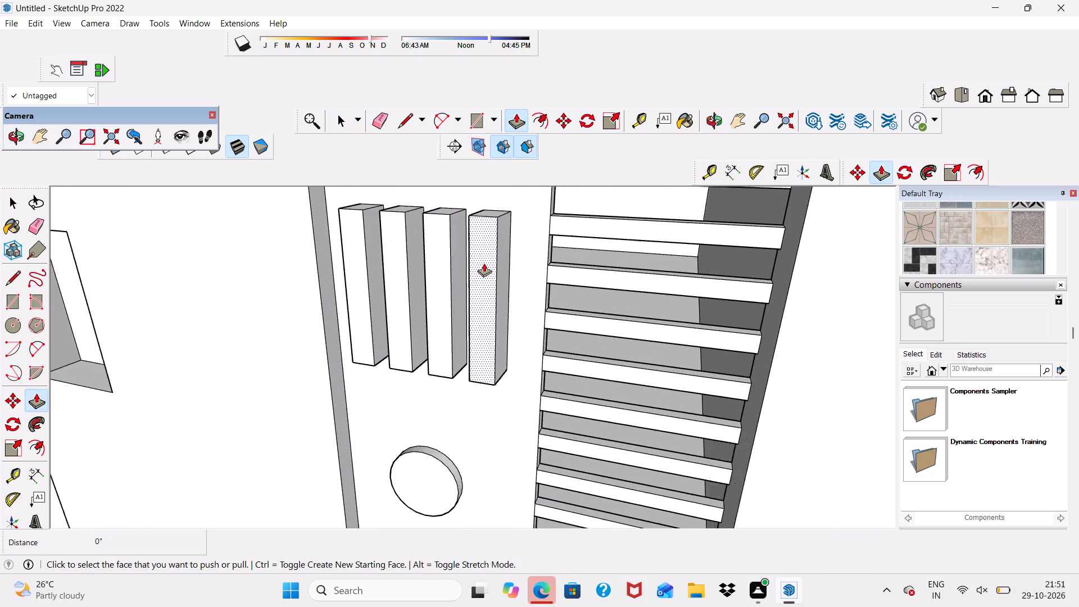
pyautogui.scroll(1, 484, 263)
pyautogui.moveTo(484, 263); pyautogui.dragTo(490, 260)
pyautogui.moveTo(430, 267); pyautogui.dragTo(436, 265)
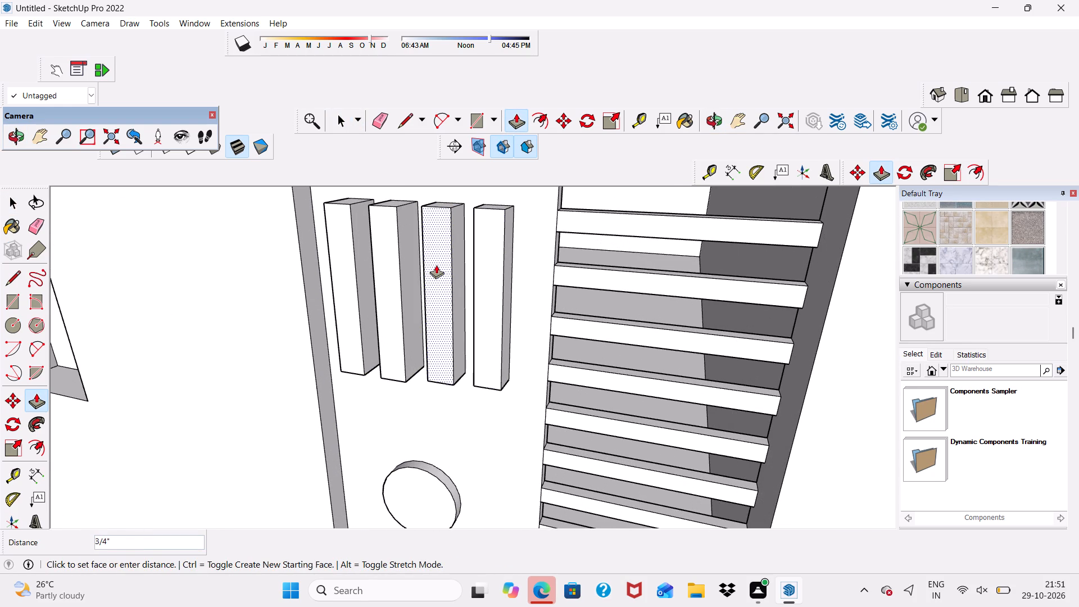
pyautogui.moveTo(436, 265); pyautogui.dragTo(439, 264)
pyautogui.moveTo(388, 268); pyautogui.dragTo(398, 267)
pyautogui.click(398, 267)
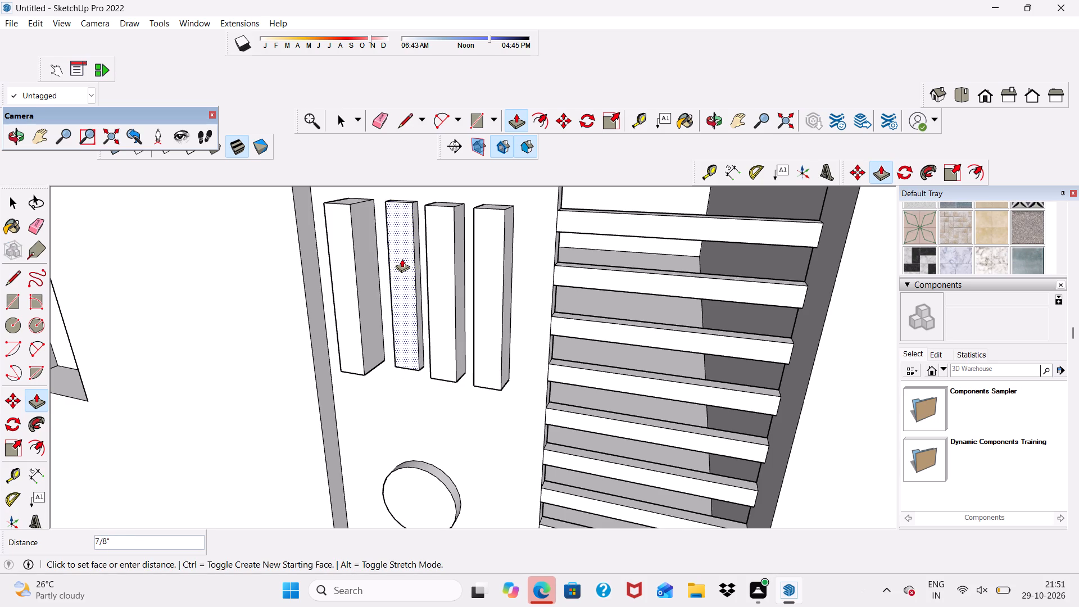
pyautogui.click(426, 288)
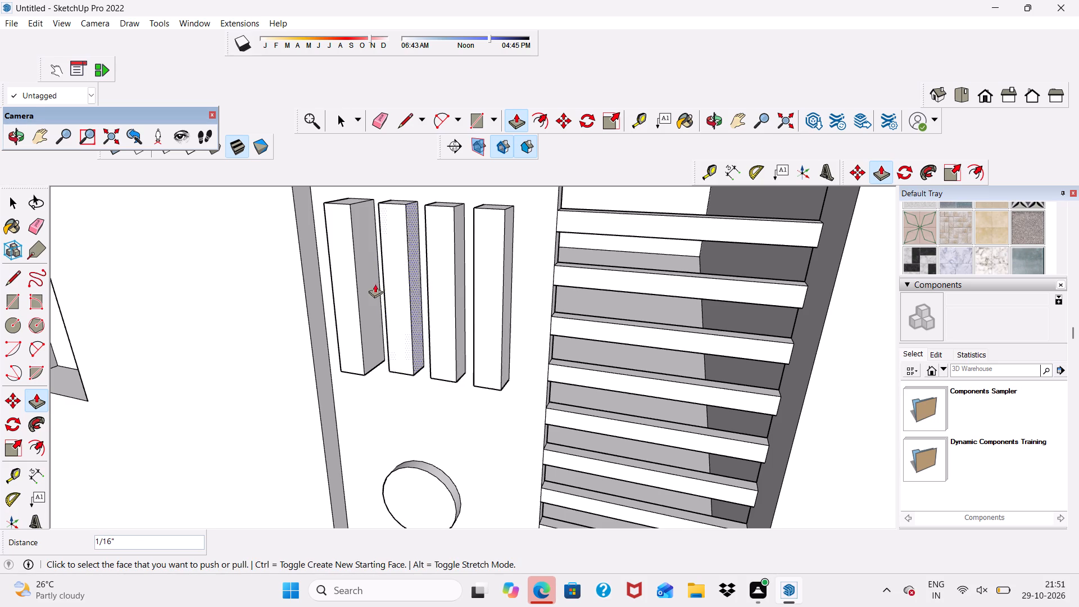
pyautogui.click(346, 288)
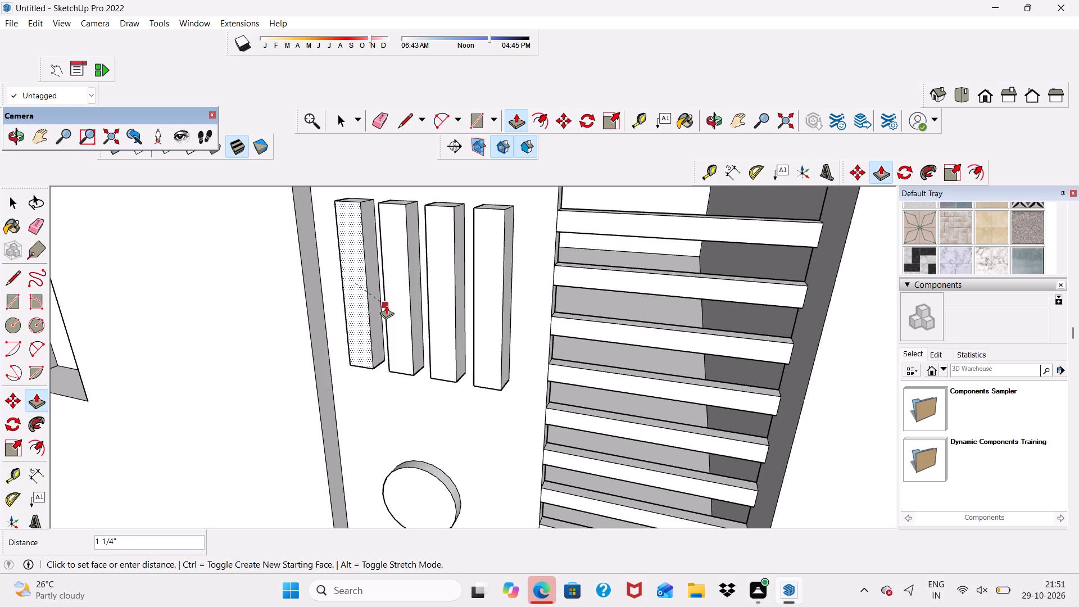
pyautogui.click(387, 305)
pyautogui.scroll(-7, 385, 283)
pyautogui.moveTo(380, 312); pyautogui.dragTo(605, 293, button='middle')
pyautogui.scroll(1, 605, 293)
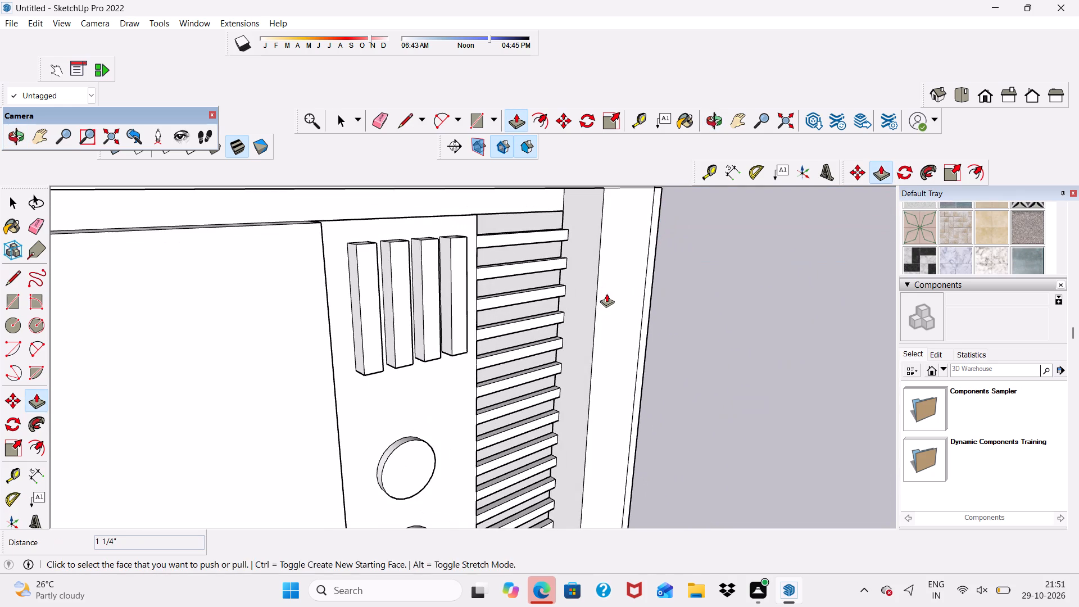
pyautogui.press('space')
# Erase the leftover edge lines on the end faces of the top two horizontal strips below the circles.
pyautogui.scroll(-6, 605, 302)
pyautogui.moveTo(544, 374); pyautogui.dragTo(454, 337, button='middle')
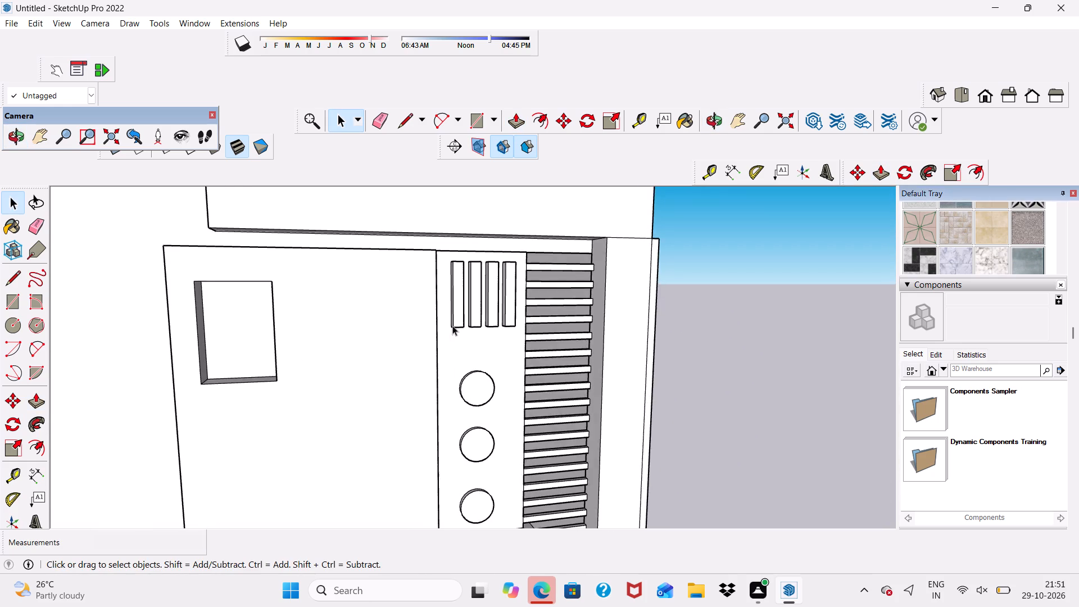
pyautogui.scroll(-8, 453, 330)
pyautogui.scroll(14, 471, 442)
pyautogui.moveTo(466, 447); pyautogui.dragTo(347, 483, button='middle')
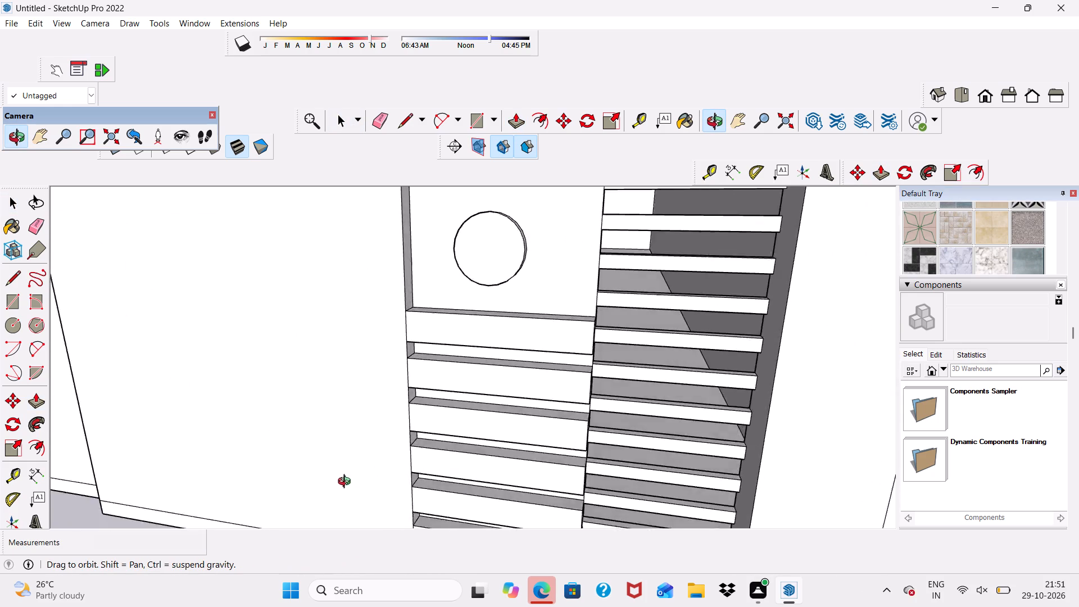
pyautogui.moveTo(347, 483); pyautogui.dragTo(226, 443, button='middle')
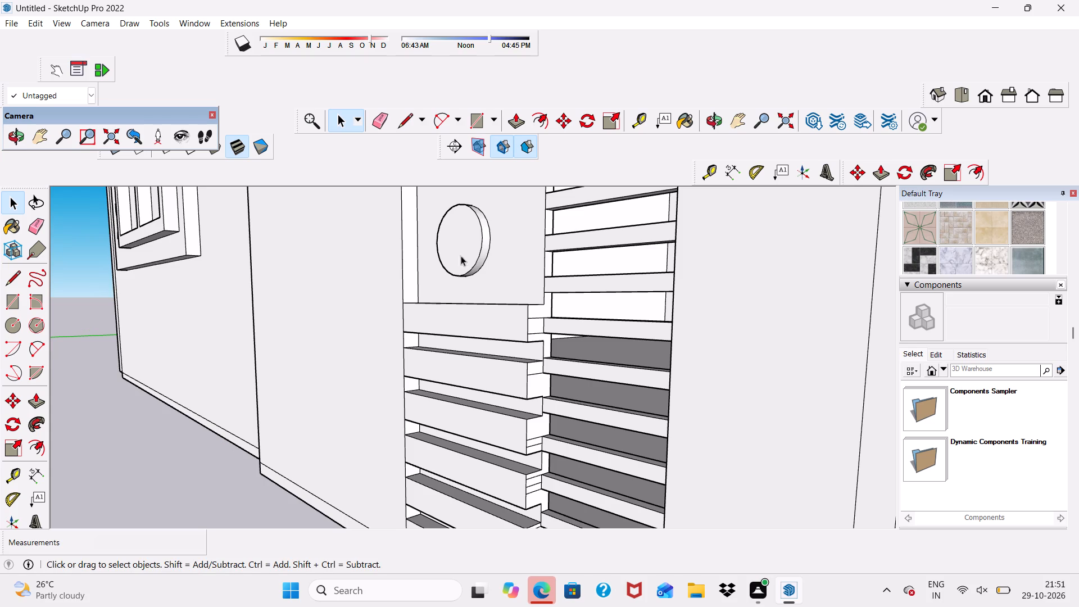
pyautogui.click(380, 119)
pyautogui.scroll(4, 544, 318)
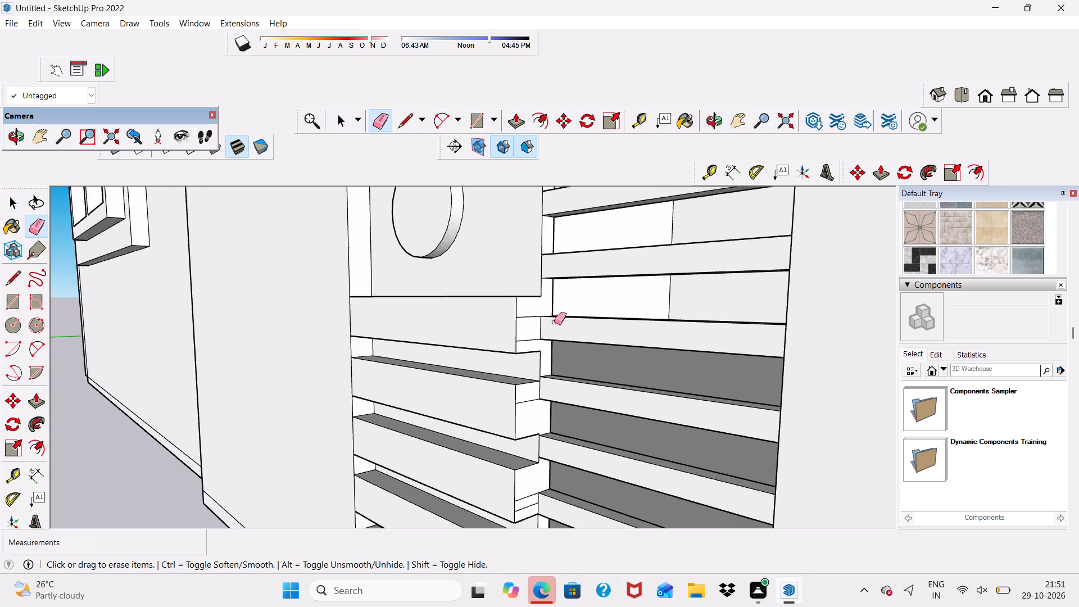
pyautogui.scroll(6, 554, 322)
pyautogui.moveTo(529, 312); pyautogui.dragTo(524, 360)
pyautogui.scroll(-6, 525, 306)
pyautogui.scroll(4, 529, 402)
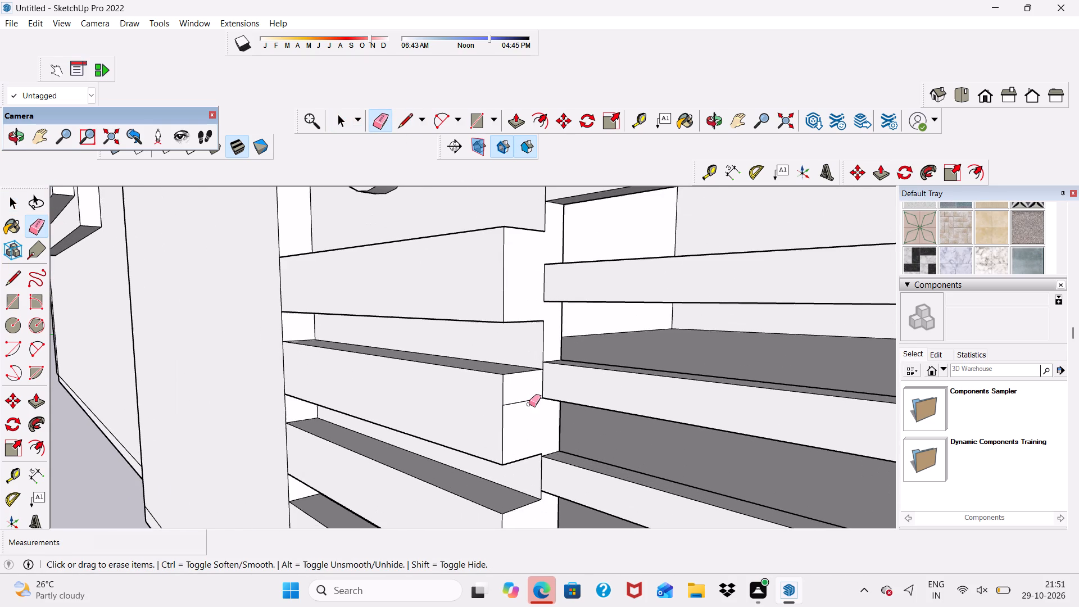
pyautogui.moveTo(524, 395); pyautogui.dragTo(527, 417)
# Erase the leftover edge lines on the end faces of the third and fourth horizontal strips from the top.
pyautogui.scroll(-1, 536, 396)
pyautogui.scroll(-6, 527, 279)
pyautogui.scroll(7, 500, 373)
pyautogui.scroll(-5, 500, 373)
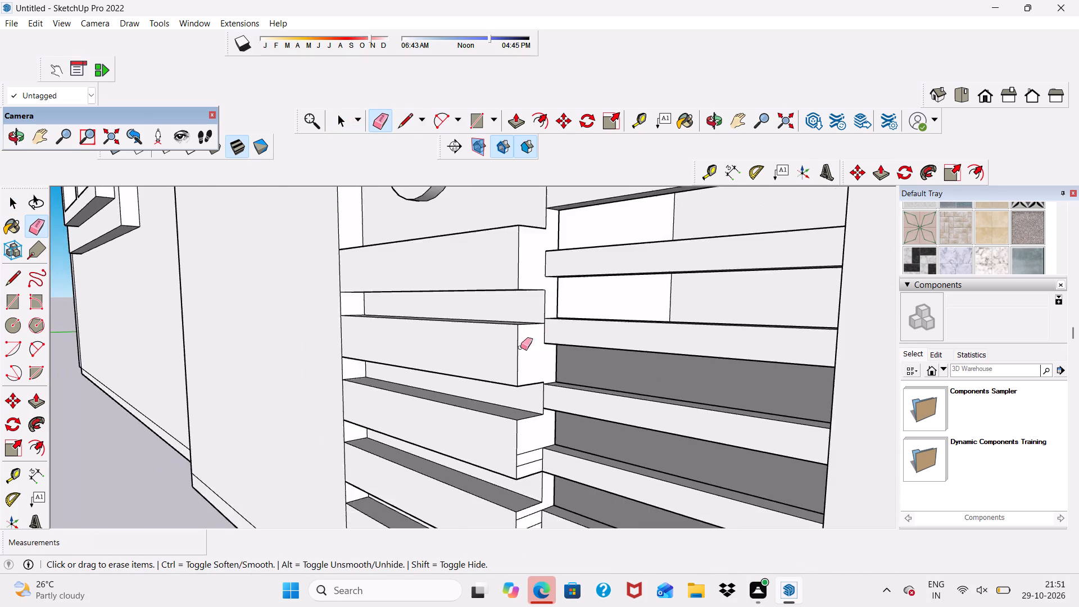
pyautogui.scroll(-6, 520, 347)
pyautogui.scroll(8, 504, 493)
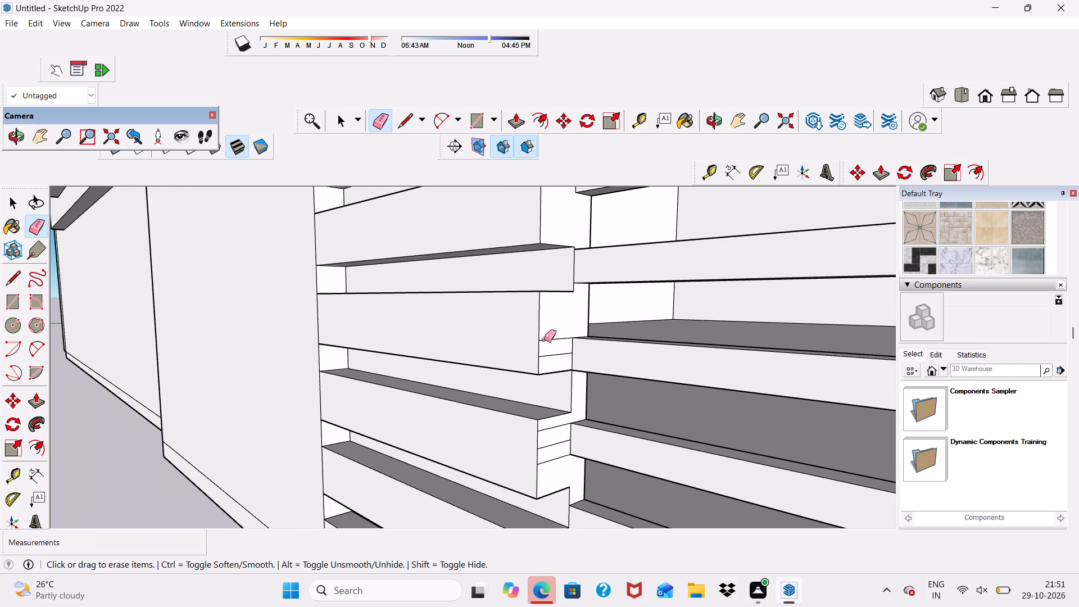
pyautogui.moveTo(551, 341); pyautogui.dragTo(555, 359)
pyautogui.scroll(-6, 558, 346)
pyautogui.scroll(4, 555, 435)
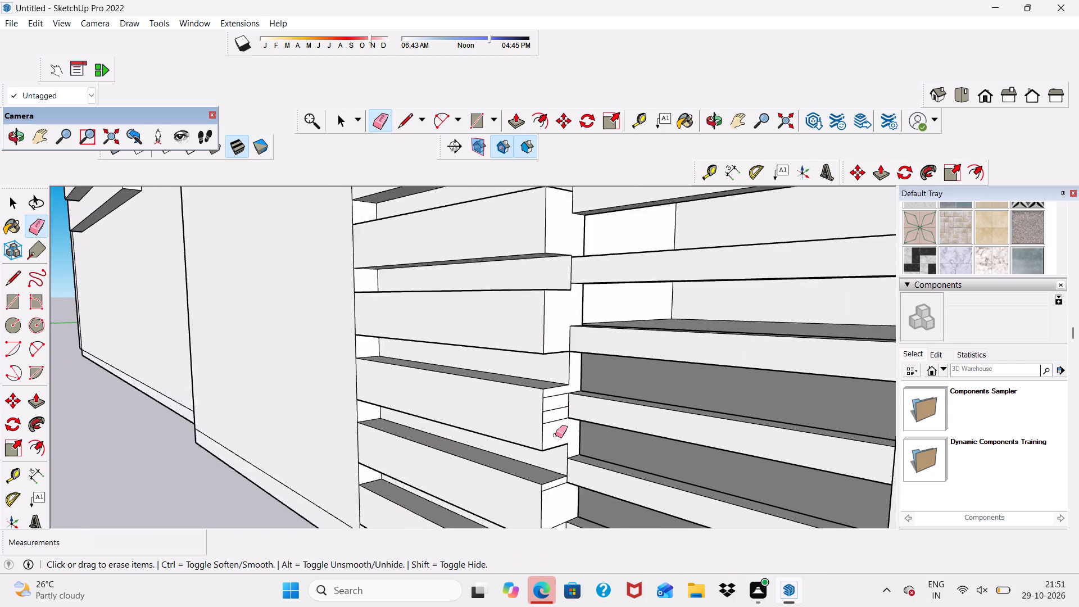
pyautogui.scroll(1, 555, 435)
pyautogui.moveTo(548, 398); pyautogui.dragTo(550, 419)
pyautogui.moveTo(559, 386); pyautogui.dragTo(559, 391)
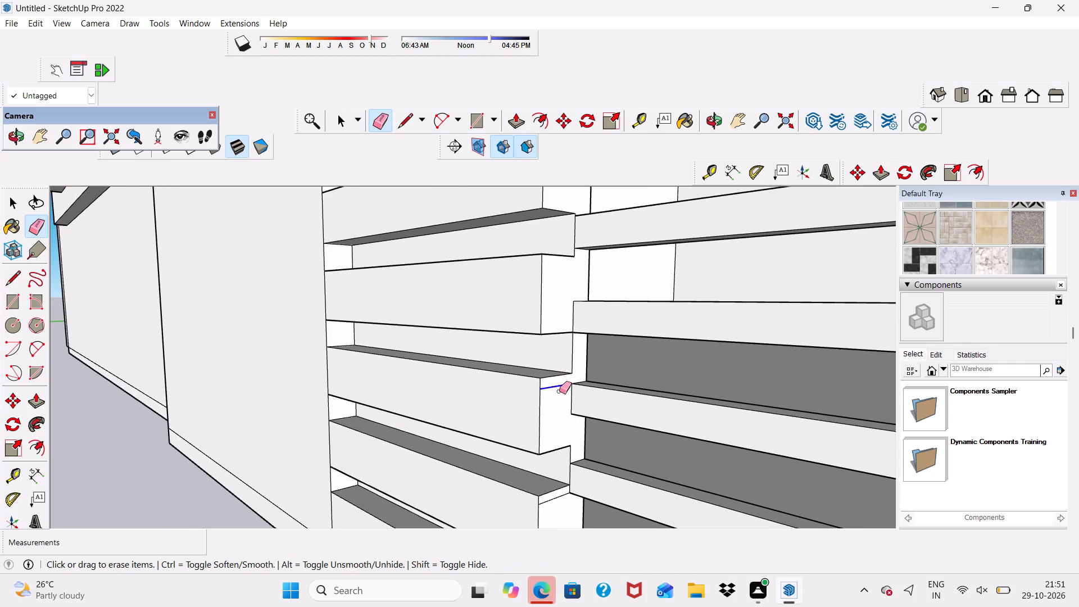
# Erase the leftover edge lines on the end faces of the two lowest horizontal strips.
pyautogui.scroll(-6, 560, 397)
pyautogui.scroll(9, 571, 472)
pyautogui.moveTo(535, 434); pyautogui.dragTo(535, 445)
pyautogui.scroll(-6, 543, 399)
pyautogui.scroll(6, 544, 466)
pyautogui.click(545, 464)
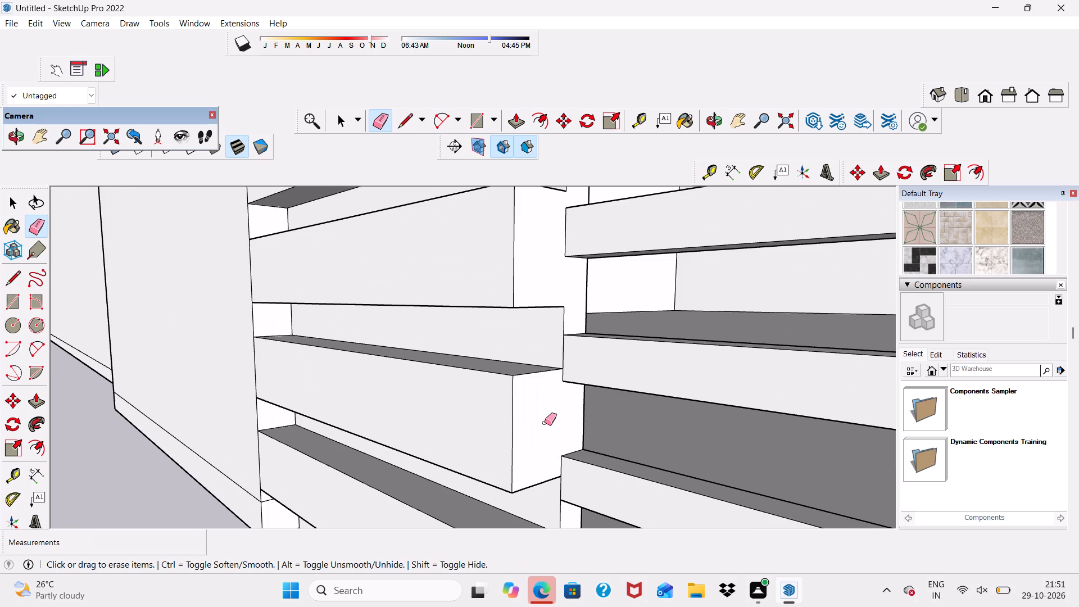
pyautogui.scroll(-9, 540, 392)
pyautogui.scroll(3, 526, 483)
pyautogui.scroll(-3, 532, 492)
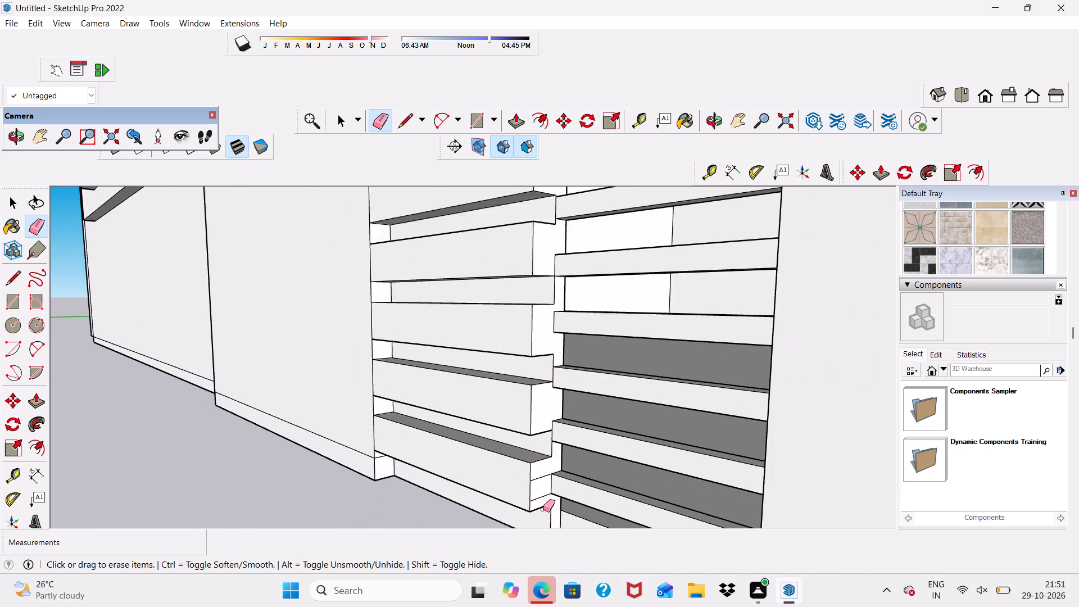
pyautogui.scroll(2, 543, 501)
pyautogui.moveTo(543, 471); pyautogui.dragTo(543, 497)
pyautogui.scroll(-3, 533, 409)
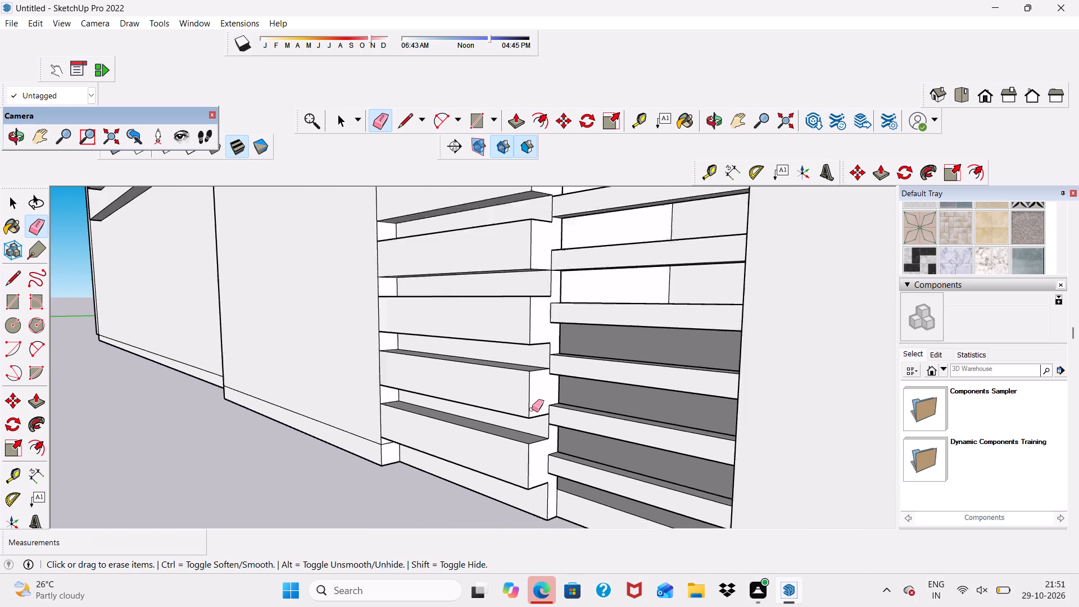
# Erase the base lines across the inner side and front faces of the corner pier beside the slatted strip.
pyautogui.scroll(-3, 532, 409)
pyautogui.moveTo(528, 413); pyautogui.dragTo(646, 430, button='middle')
pyautogui.scroll(-2, 636, 436)
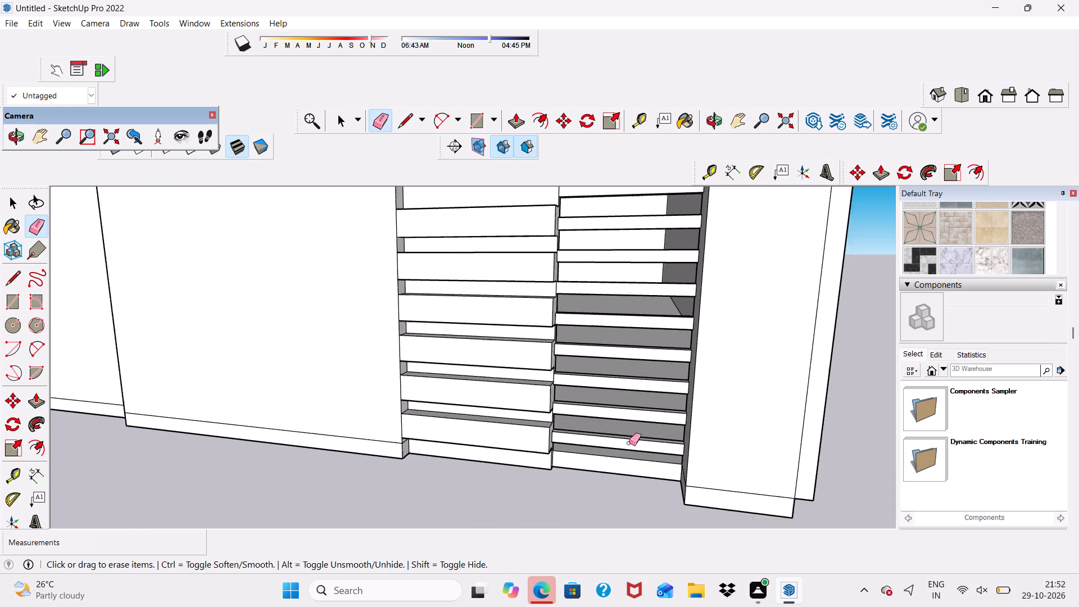
pyautogui.scroll(-3, 629, 443)
pyautogui.moveTo(634, 456); pyautogui.dragTo(783, 431, button='middle')
pyautogui.scroll(10, 678, 450)
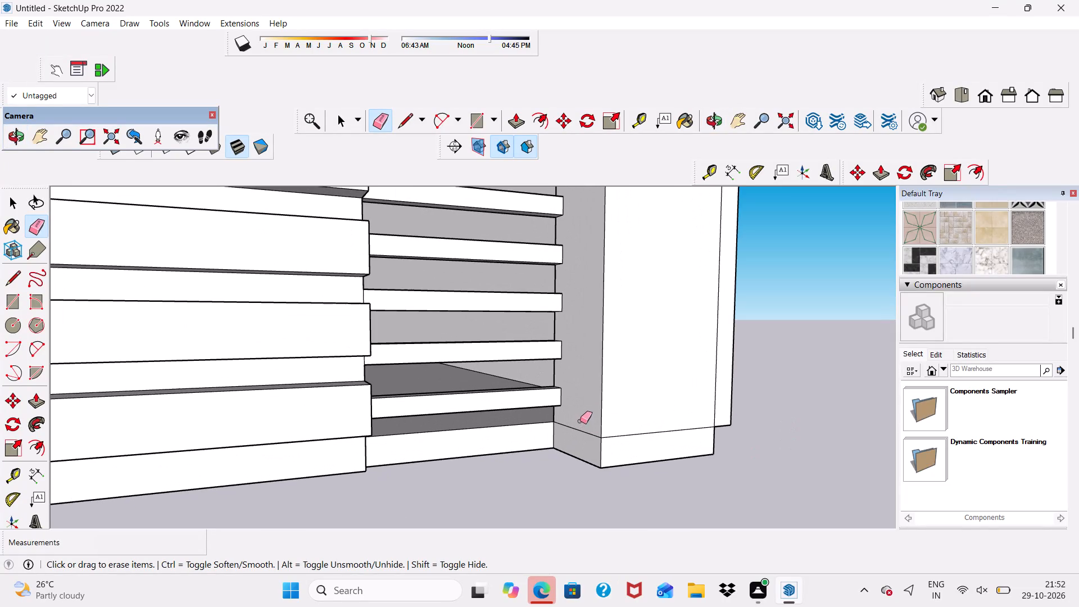
pyautogui.moveTo(583, 420); pyautogui.dragTo(579, 435)
pyautogui.moveTo(636, 424); pyautogui.dragTo(638, 439)
# Erase the vertical seam line near the outer corner of the corner pier's front face, above the base.
pyautogui.scroll(-1, 646, 439)
pyautogui.moveTo(647, 441); pyautogui.dragTo(410, 478, button='middle')
pyautogui.scroll(-10, 520, 367)
pyautogui.moveTo(566, 375); pyautogui.dragTo(517, 422, button='middle')
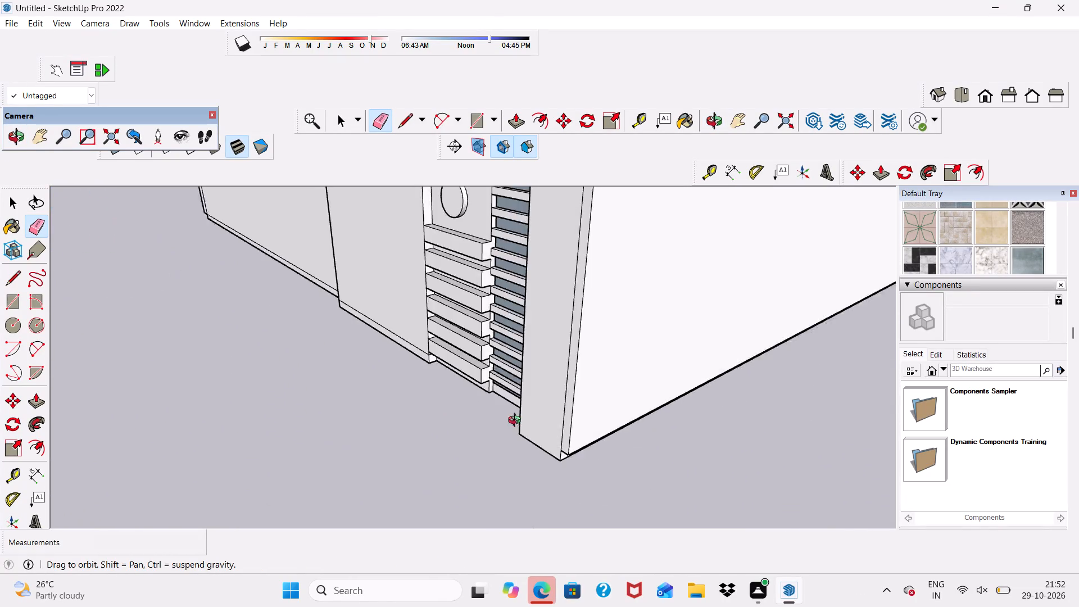
pyautogui.moveTo(517, 422); pyautogui.dragTo(465, 466, button='middle')
pyautogui.scroll(18, 531, 478)
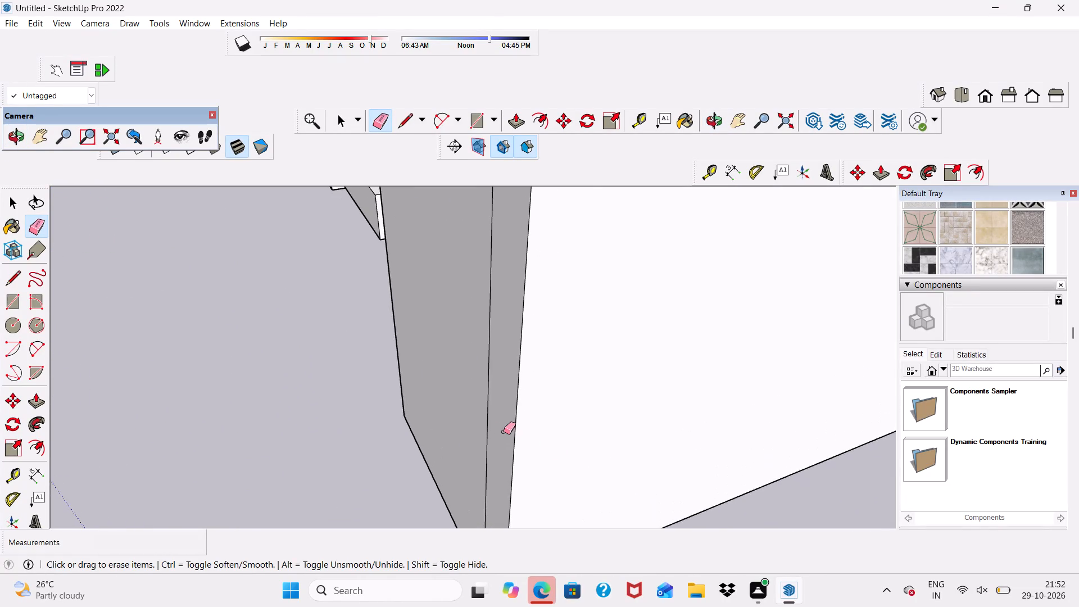
pyautogui.moveTo(503, 432); pyautogui.dragTo(586, 340, button='middle')
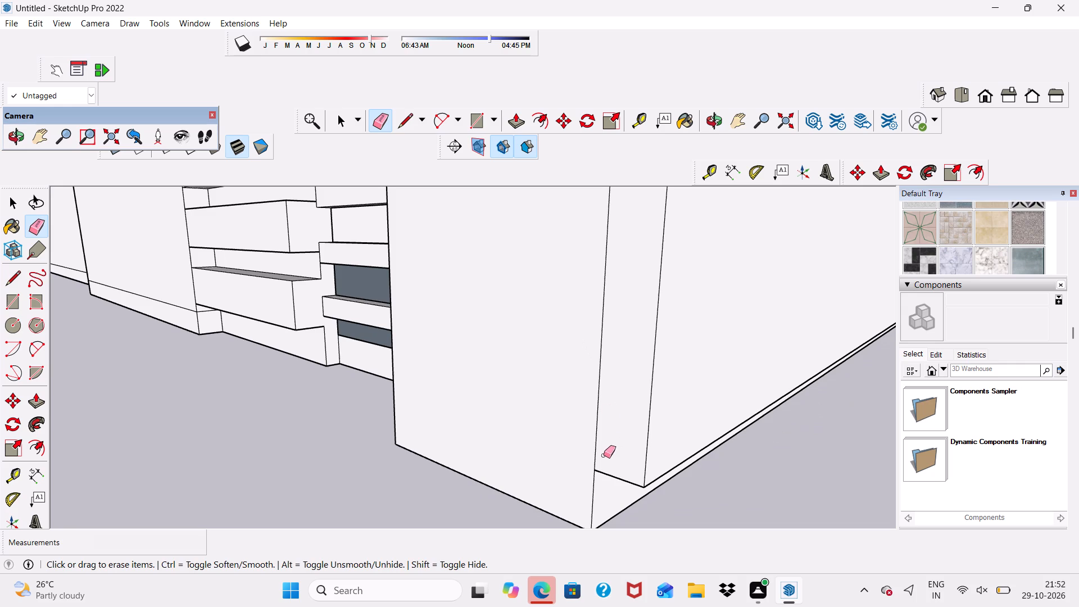
pyautogui.moveTo(597, 457); pyautogui.dragTo(574, 465)
pyautogui.scroll(-5, 566, 432)
pyautogui.scroll(5, 591, 460)
pyautogui.scroll(-5, 590, 457)
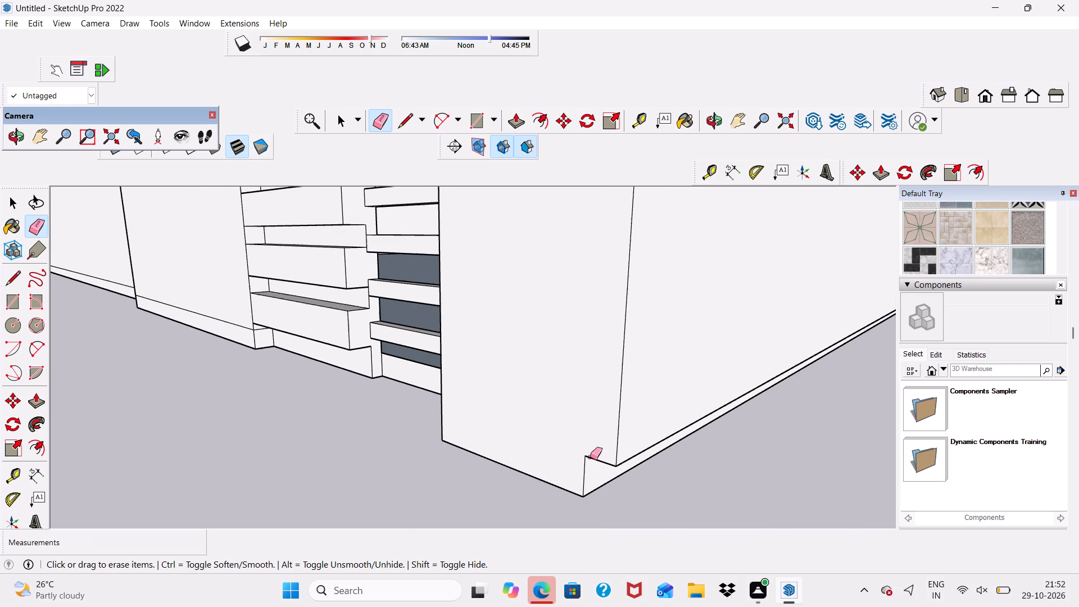
pyautogui.moveTo(590, 457); pyautogui.dragTo(613, 365, button='middle')
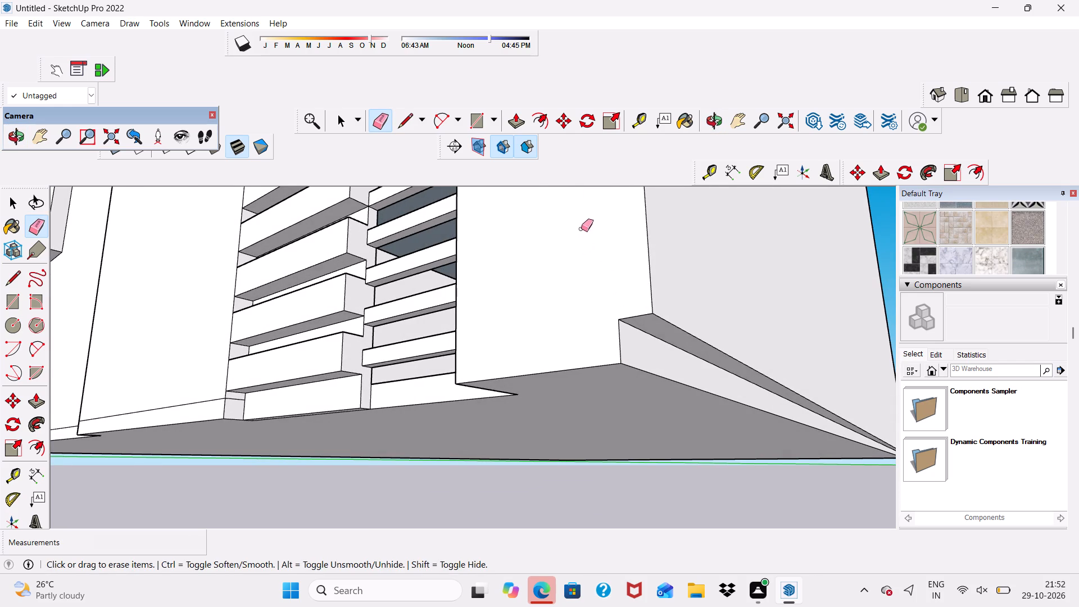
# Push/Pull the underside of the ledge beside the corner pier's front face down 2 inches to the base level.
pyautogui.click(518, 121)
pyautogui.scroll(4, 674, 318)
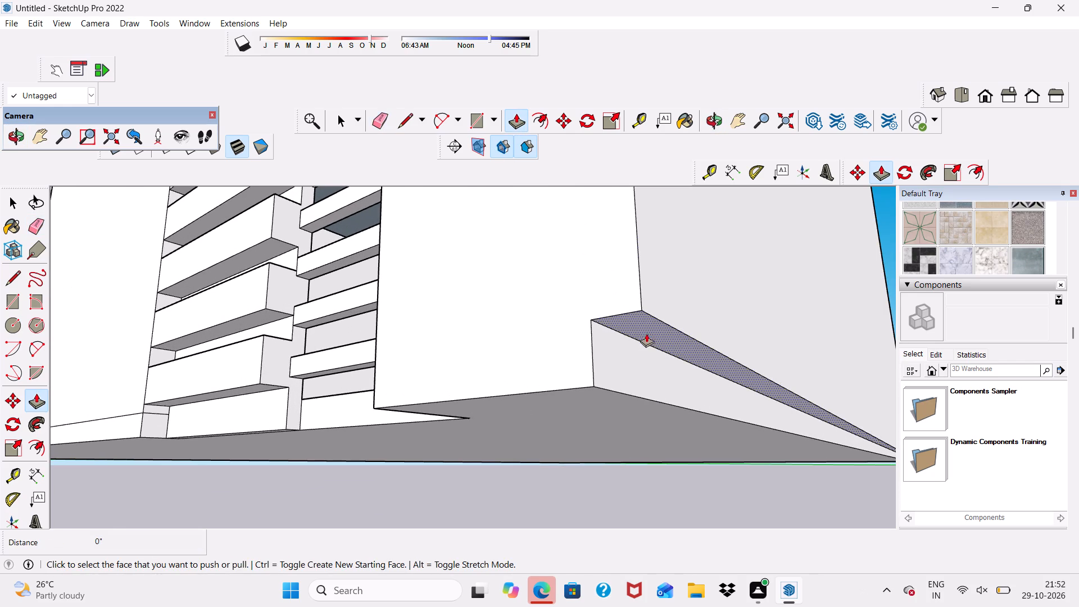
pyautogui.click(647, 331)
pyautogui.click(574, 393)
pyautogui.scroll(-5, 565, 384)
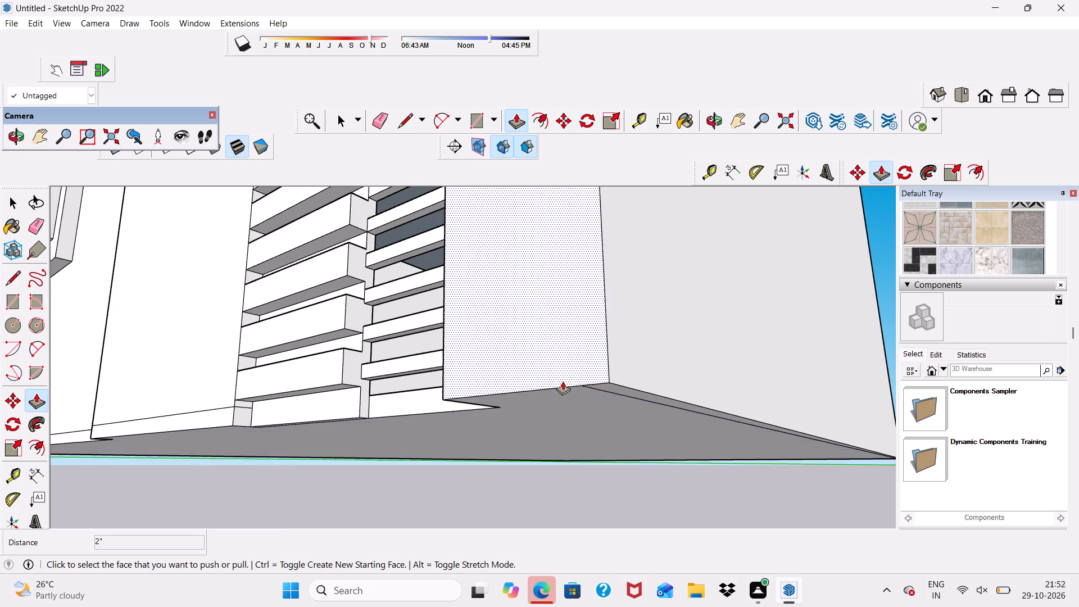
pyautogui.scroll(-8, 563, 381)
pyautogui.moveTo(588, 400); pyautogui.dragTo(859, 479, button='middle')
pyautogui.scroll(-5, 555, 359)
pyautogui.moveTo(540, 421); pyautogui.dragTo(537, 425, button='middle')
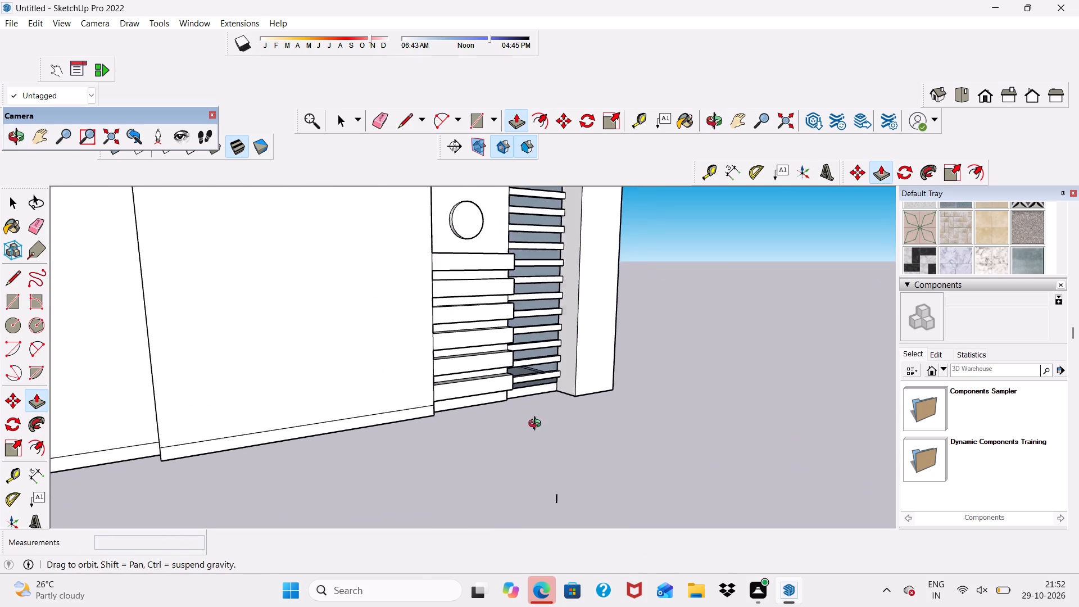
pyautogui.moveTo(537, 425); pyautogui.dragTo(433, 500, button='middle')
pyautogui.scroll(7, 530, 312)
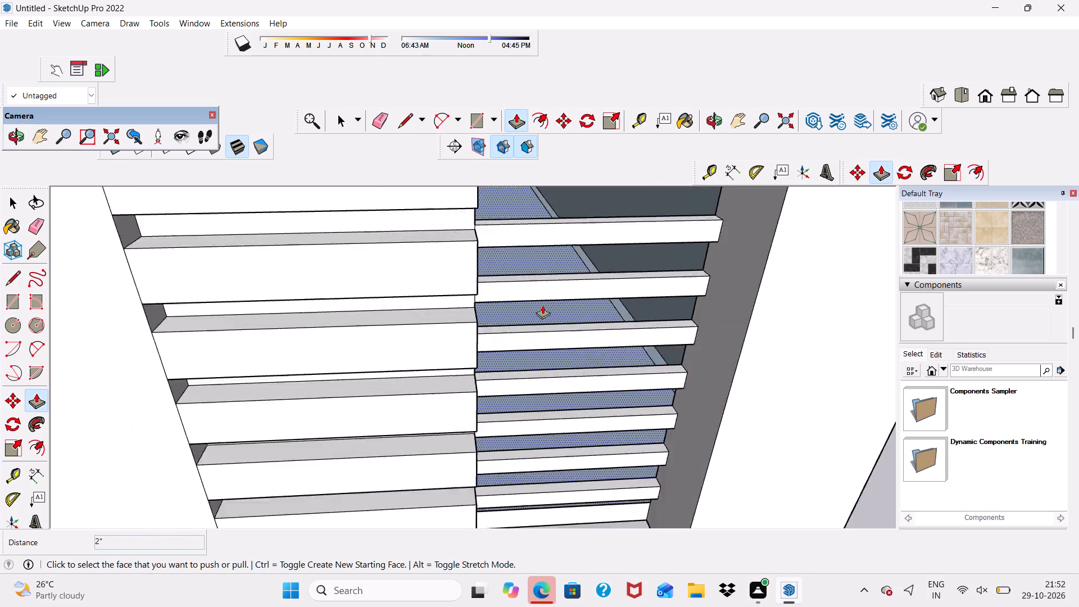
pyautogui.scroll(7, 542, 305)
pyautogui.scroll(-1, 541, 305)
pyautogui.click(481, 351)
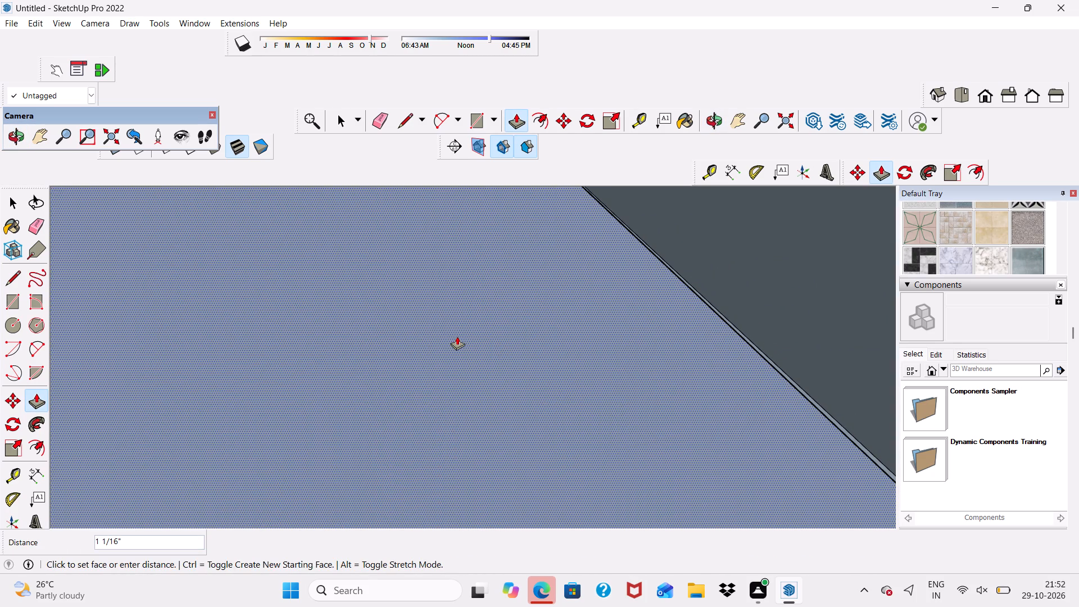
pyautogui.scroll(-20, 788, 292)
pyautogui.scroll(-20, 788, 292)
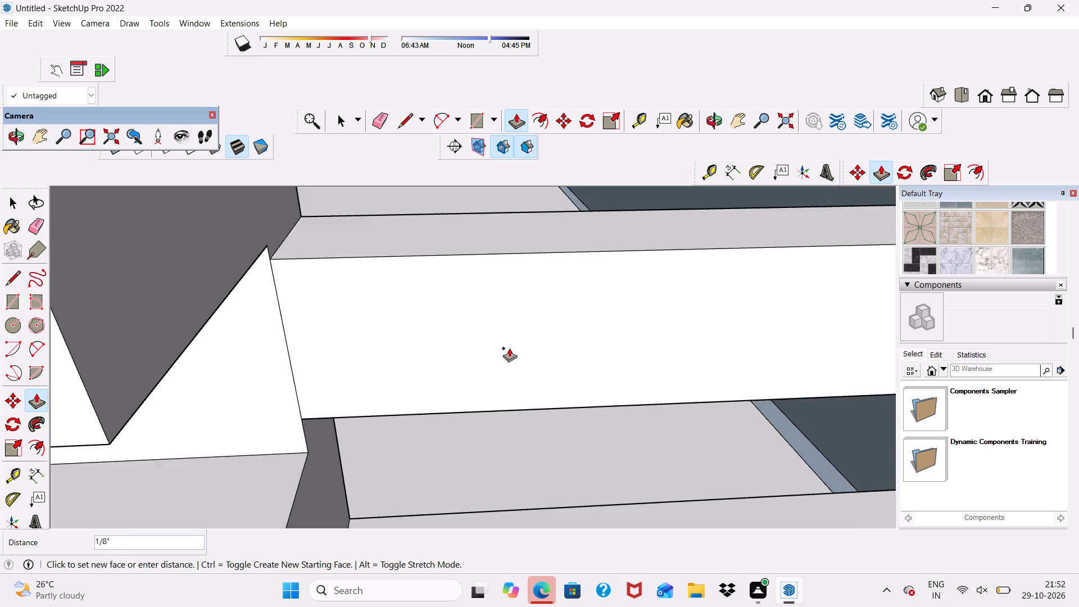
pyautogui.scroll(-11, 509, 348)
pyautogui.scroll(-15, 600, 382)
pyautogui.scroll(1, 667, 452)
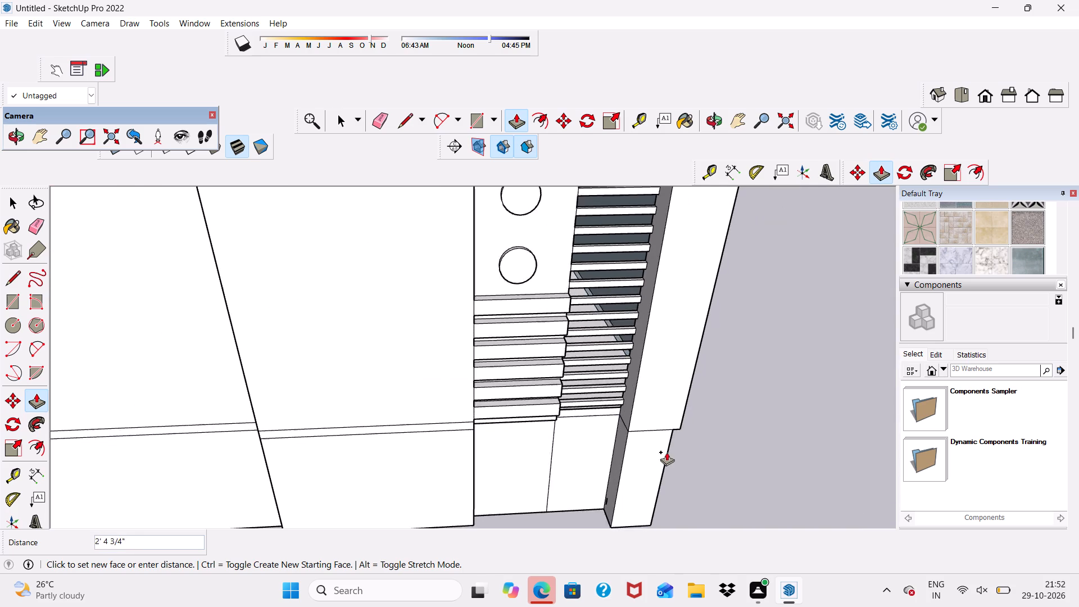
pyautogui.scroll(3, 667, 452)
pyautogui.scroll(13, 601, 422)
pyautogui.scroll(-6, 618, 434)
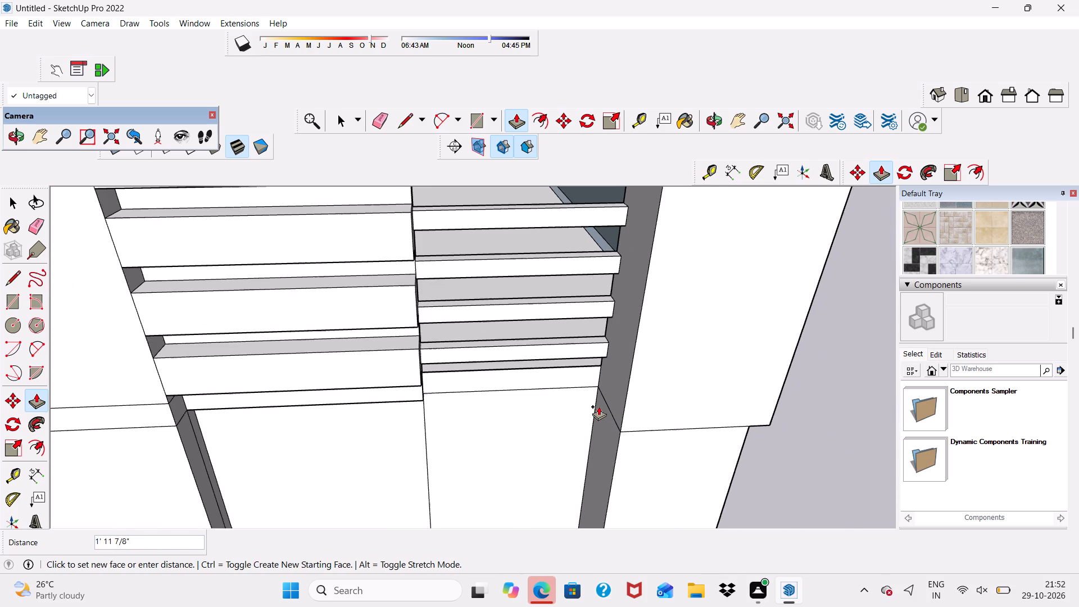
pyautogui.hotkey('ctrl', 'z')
# Push/Pull the floor face behind the lowest slats of the slatted strip down about 1/8 inch.
pyautogui.scroll(-1, 577, 386)
pyautogui.moveTo(595, 404); pyautogui.dragTo(574, 227, button='middle')
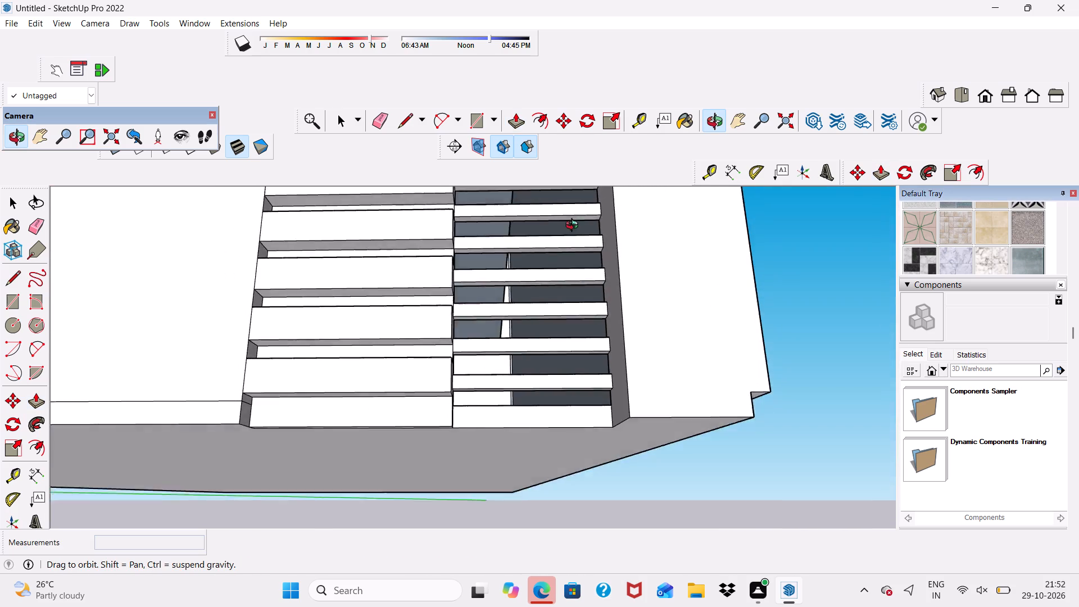
pyautogui.moveTo(574, 227); pyautogui.dragTo(563, 319, button='middle')
pyautogui.scroll(5, 566, 343)
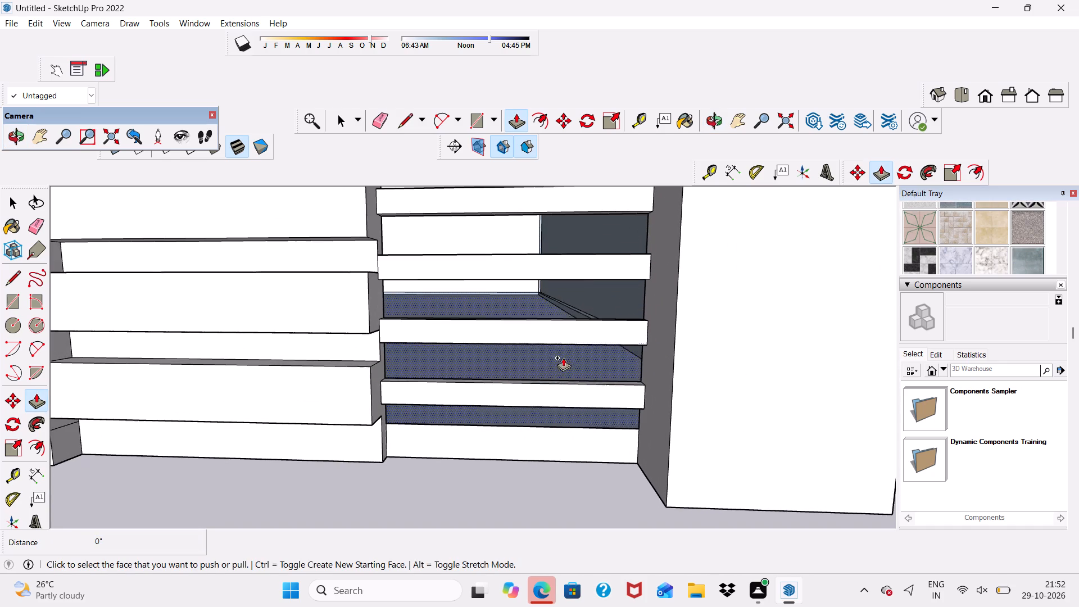
pyautogui.scroll(2, 539, 414)
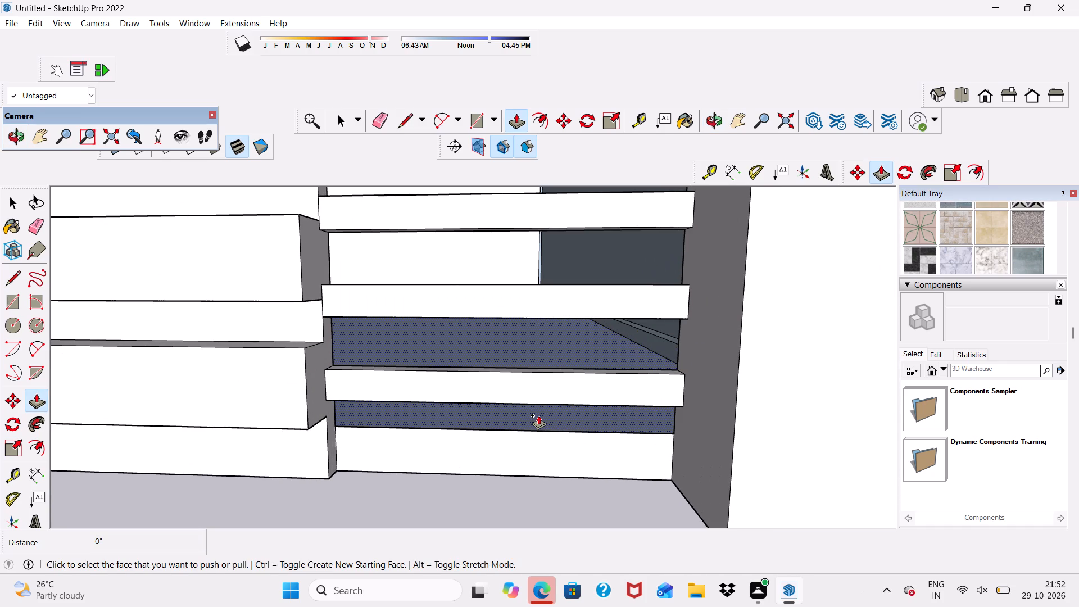
pyautogui.click(538, 420)
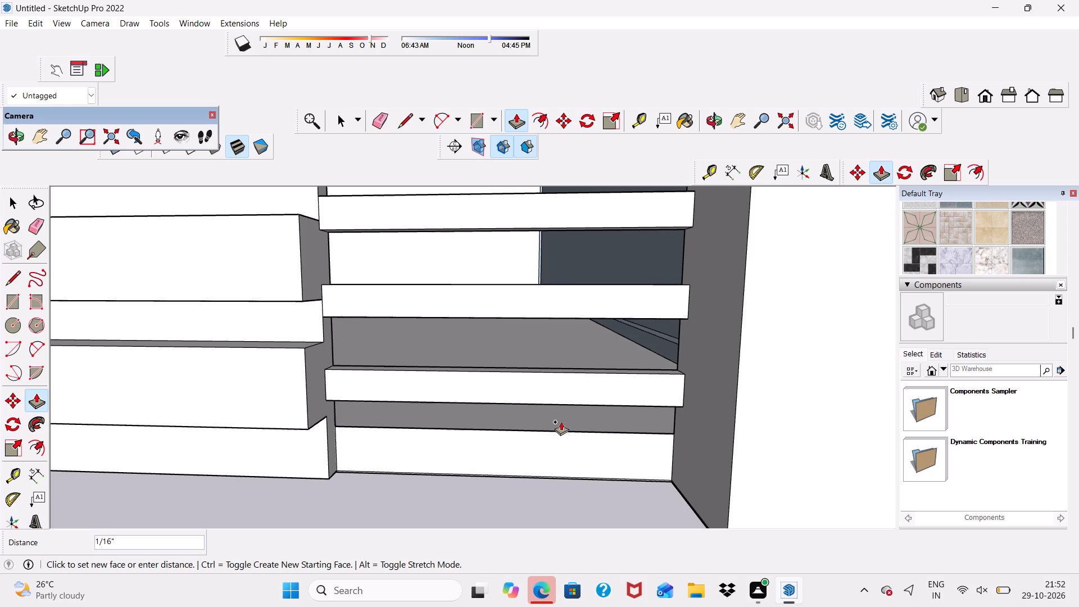
pyautogui.click(559, 421)
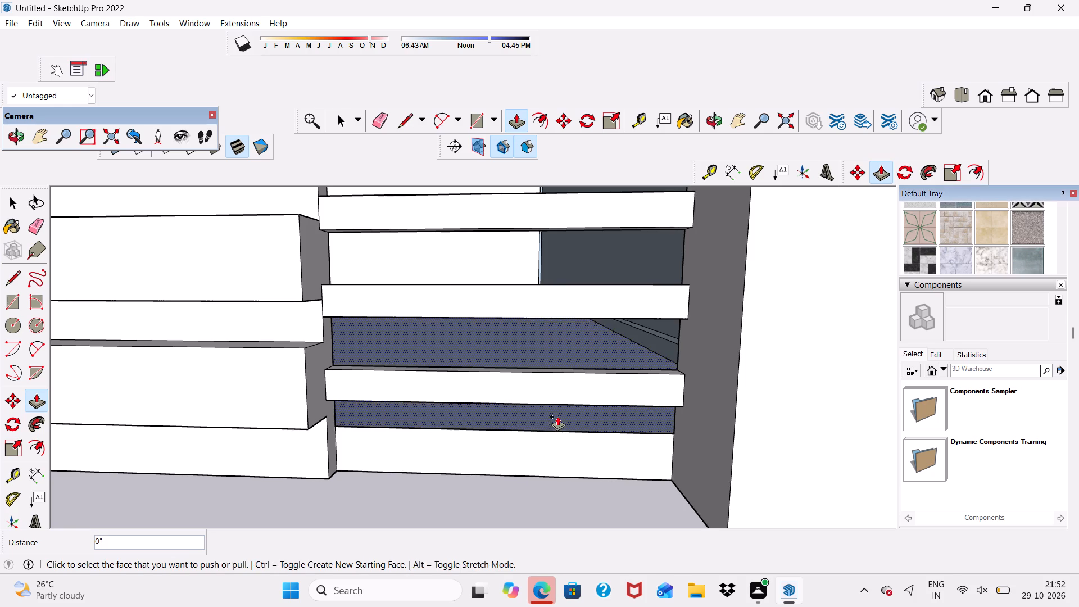
pyautogui.scroll(-2, 534, 409)
pyautogui.moveTo(529, 422); pyautogui.dragTo(533, 463, button='middle')
pyautogui.scroll(5, 508, 410)
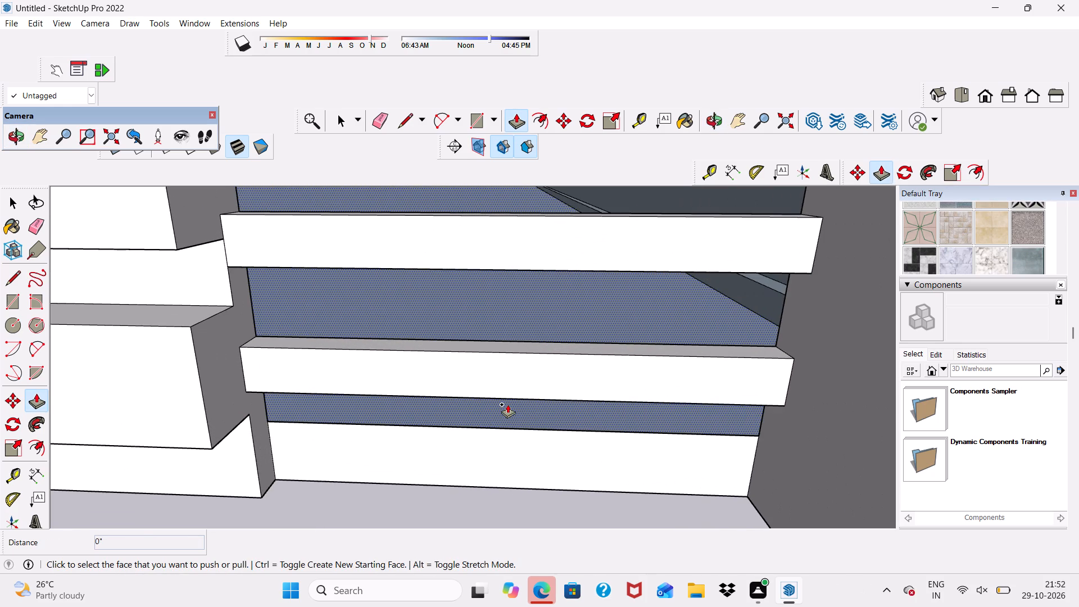
pyautogui.click(507, 404)
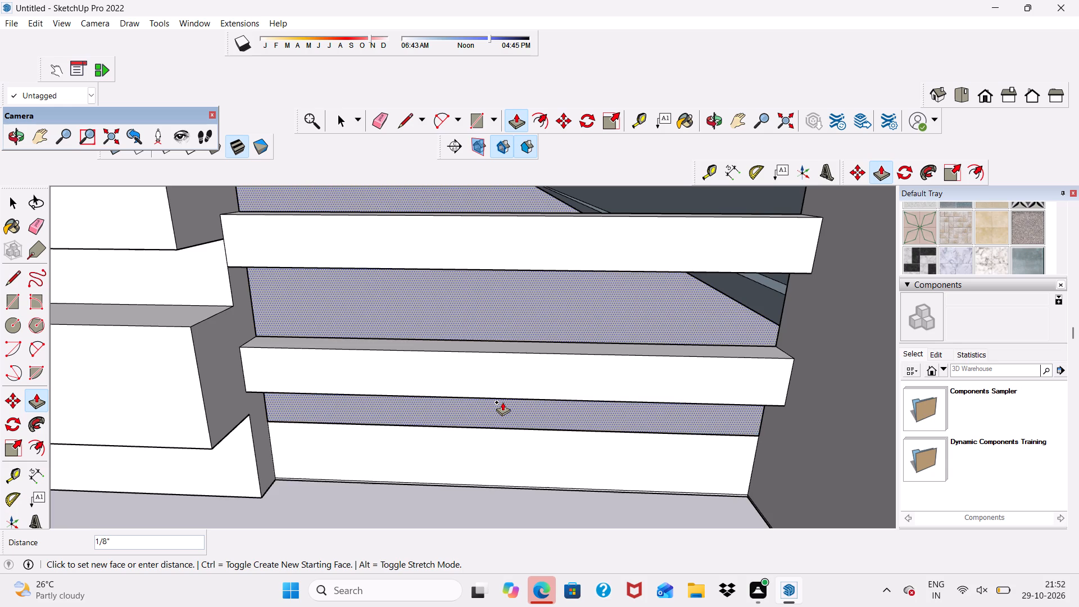
pyautogui.click(502, 402)
# Push/Pull the inner side wall face behind the lower slats, next to the corner pier, by about 3 3/16 inches.
pyautogui.scroll(-5, 484, 410)
pyautogui.moveTo(450, 436); pyautogui.dragTo(551, 424, button='middle')
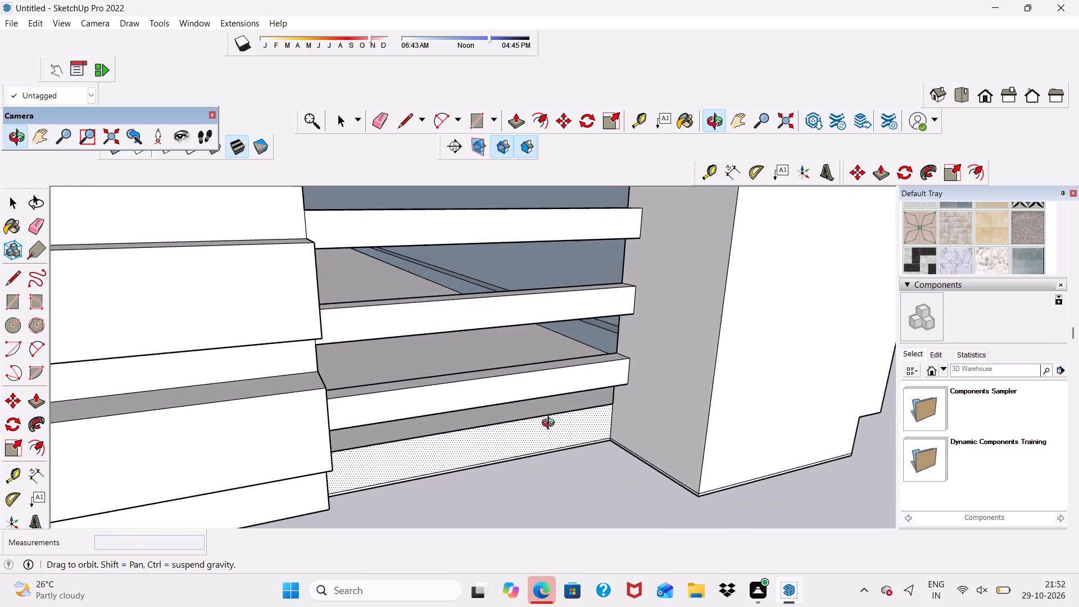
pyautogui.moveTo(551, 424); pyautogui.dragTo(547, 417, button='middle')
pyautogui.scroll(6, 555, 250)
pyautogui.scroll(-1, 555, 250)
pyautogui.click(555, 250)
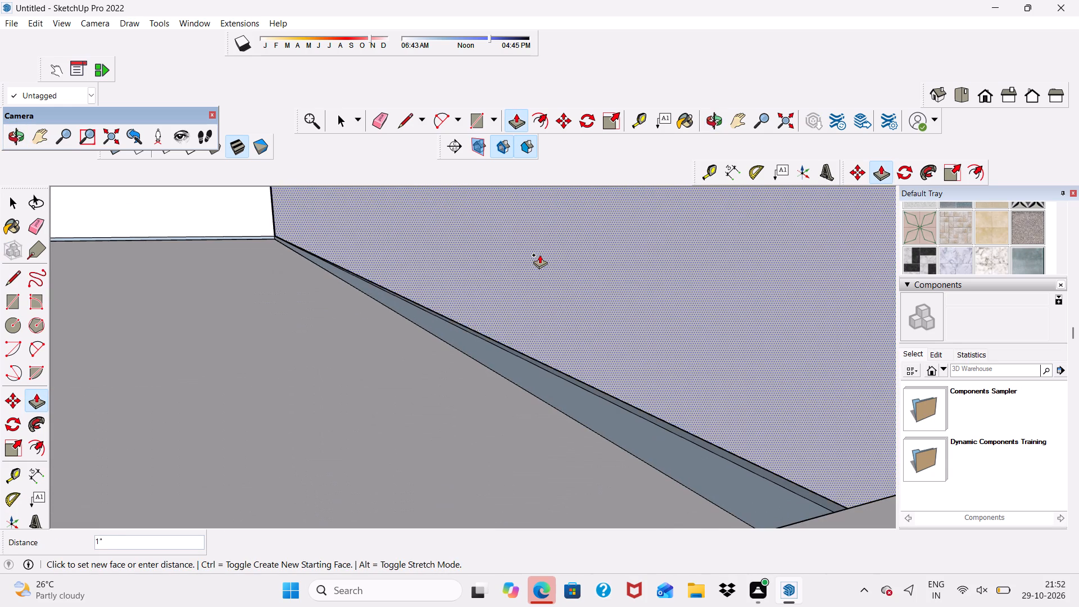
pyautogui.click(526, 400)
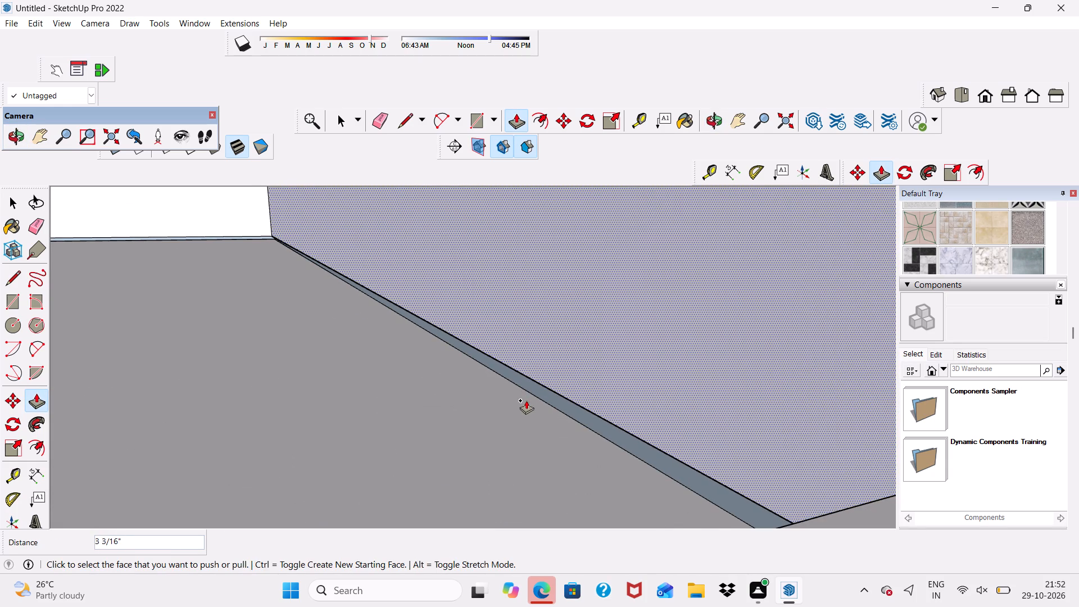
# Push/Pull the ledge underside at the corner pier's outer lower corner 2 inches down to the base level.
pyautogui.scroll(-13, 482, 311)
pyautogui.moveTo(448, 382); pyautogui.dragTo(212, 334, button='middle')
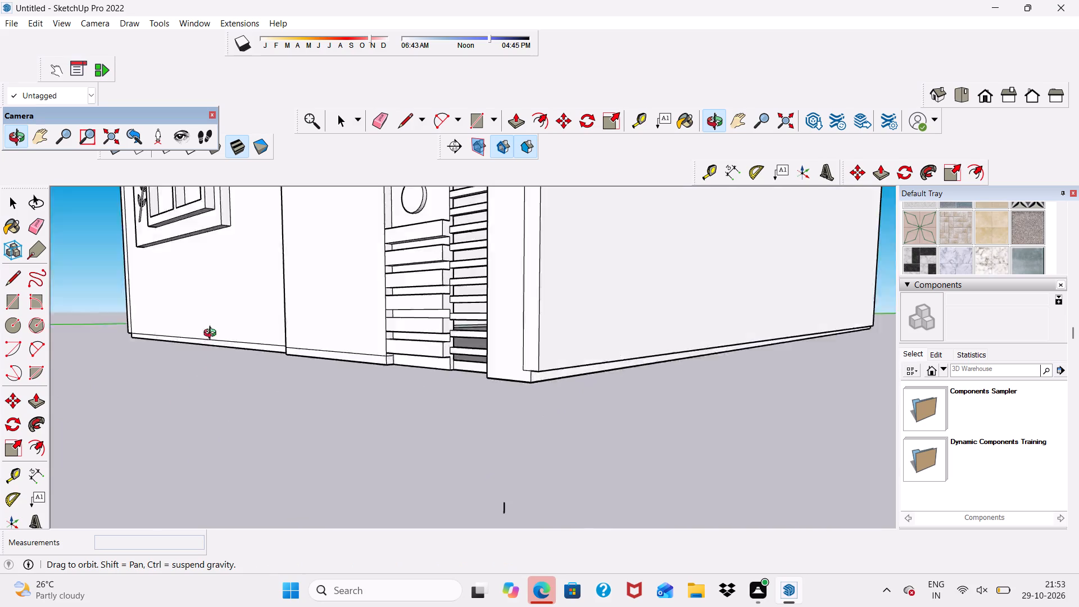
pyautogui.moveTo(212, 334); pyautogui.dragTo(442, 193, button='middle')
pyautogui.scroll(3, 487, 329)
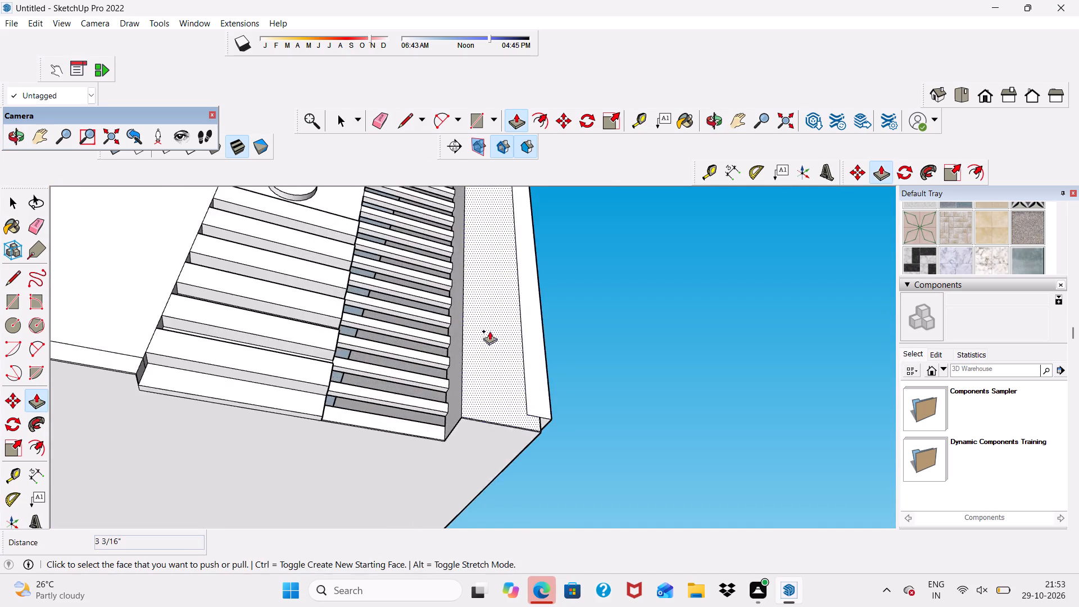
pyautogui.scroll(7, 489, 331)
pyautogui.press('space')
pyautogui.scroll(10, 475, 392)
pyautogui.moveTo(516, 337); pyautogui.dragTo(536, 200, button='middle')
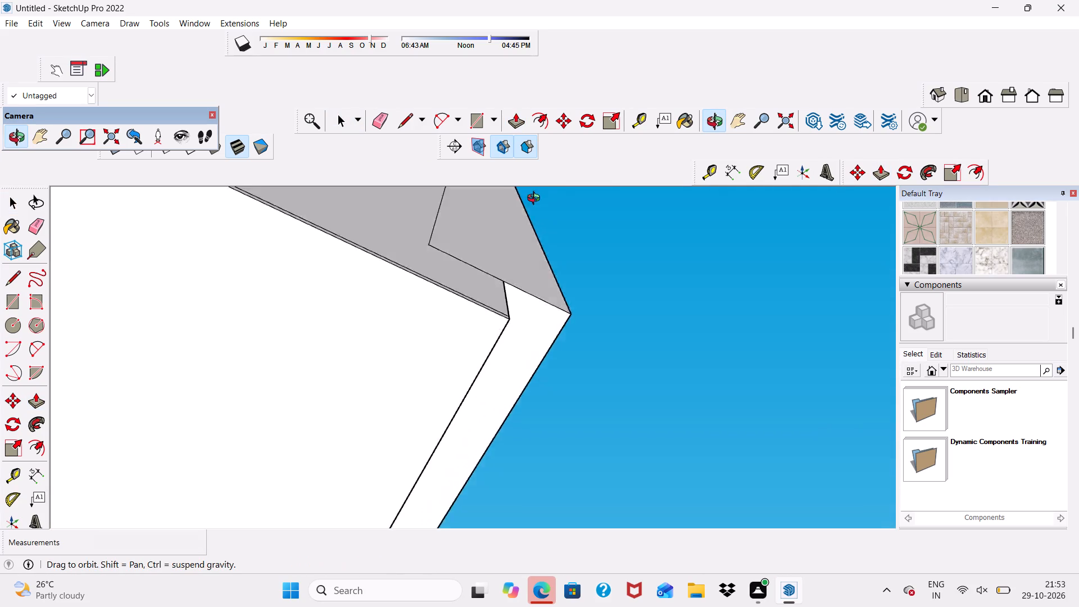
pyautogui.moveTo(536, 200); pyautogui.dragTo(396, 368, button='middle')
pyautogui.scroll(1, 486, 365)
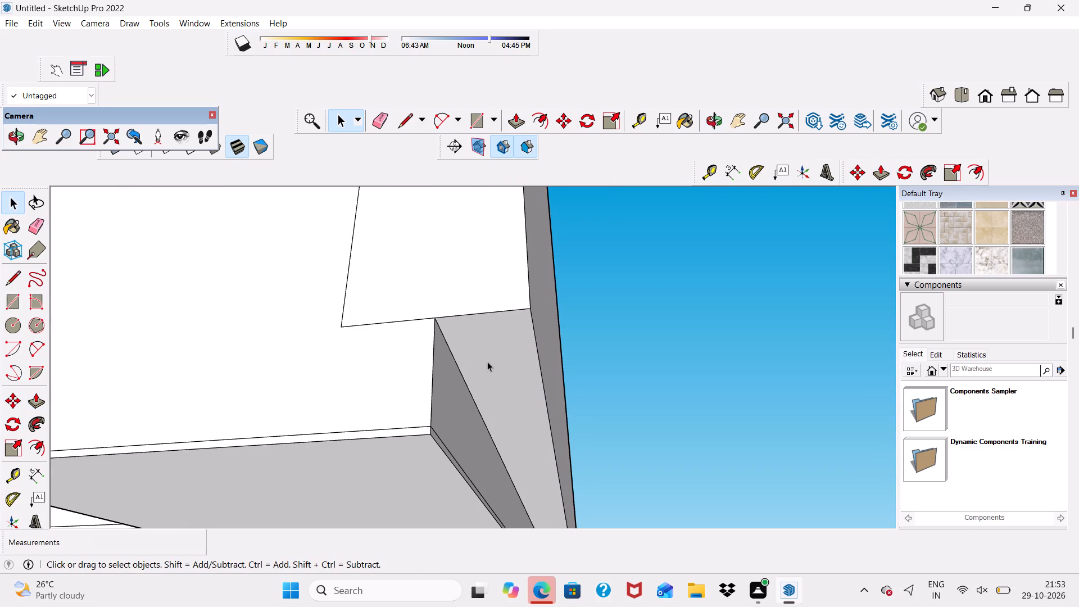
pyautogui.click(487, 361)
pyautogui.click(515, 120)
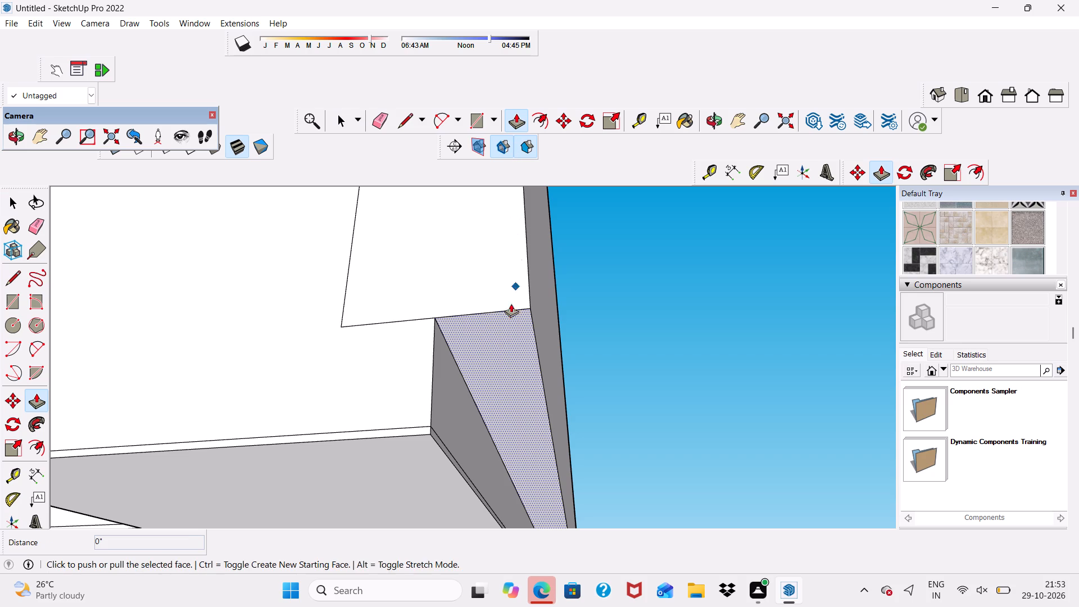
pyautogui.click(502, 335)
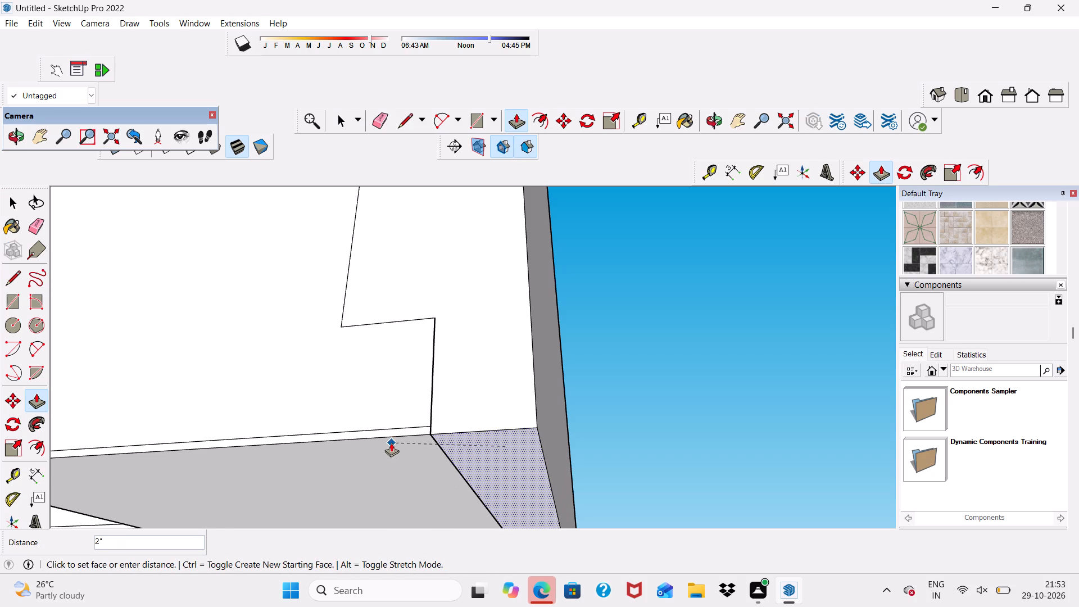
pyautogui.click(391, 442)
pyautogui.scroll(-5, 388, 397)
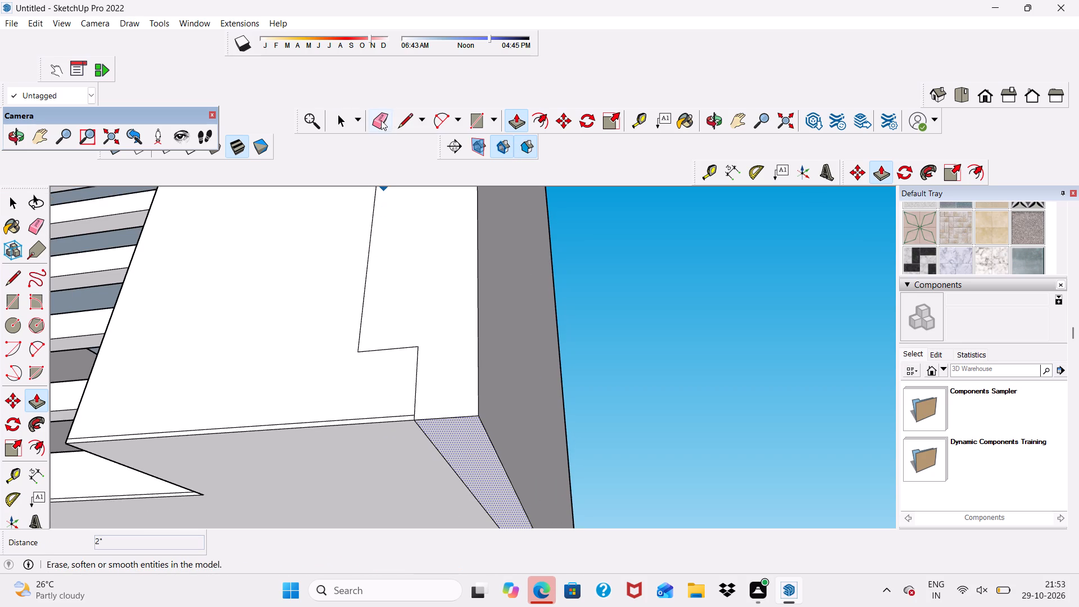
# Erase the leftover stepped edges and the thin base line on the lower part of the corner pier's front face.
pyautogui.click(380, 120)
pyautogui.moveTo(354, 221); pyautogui.dragTo(410, 377)
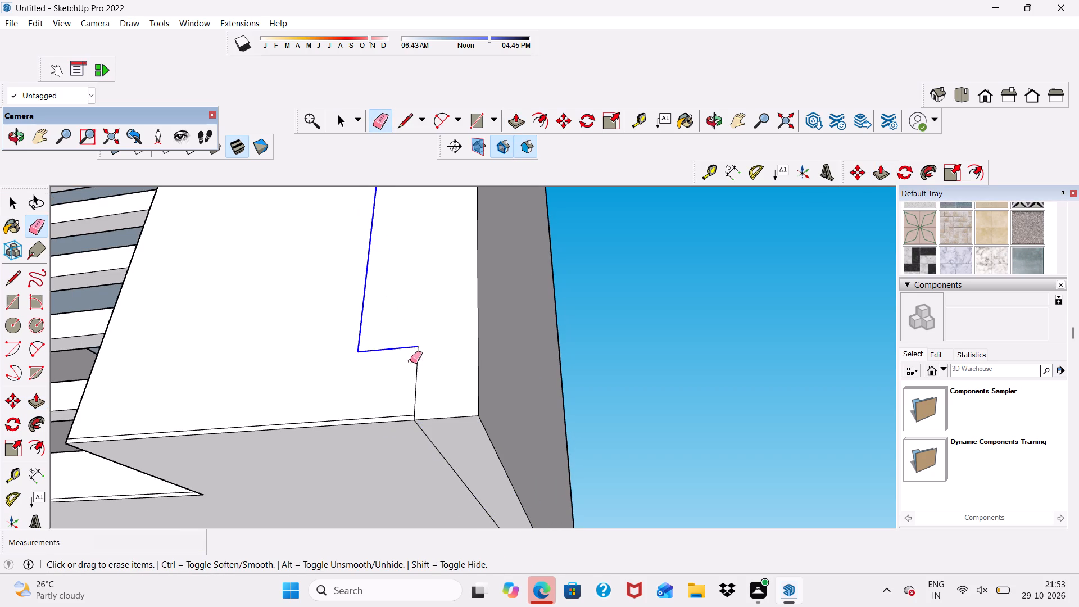
pyautogui.moveTo(412, 354); pyautogui.dragTo(420, 372)
pyautogui.click(409, 415)
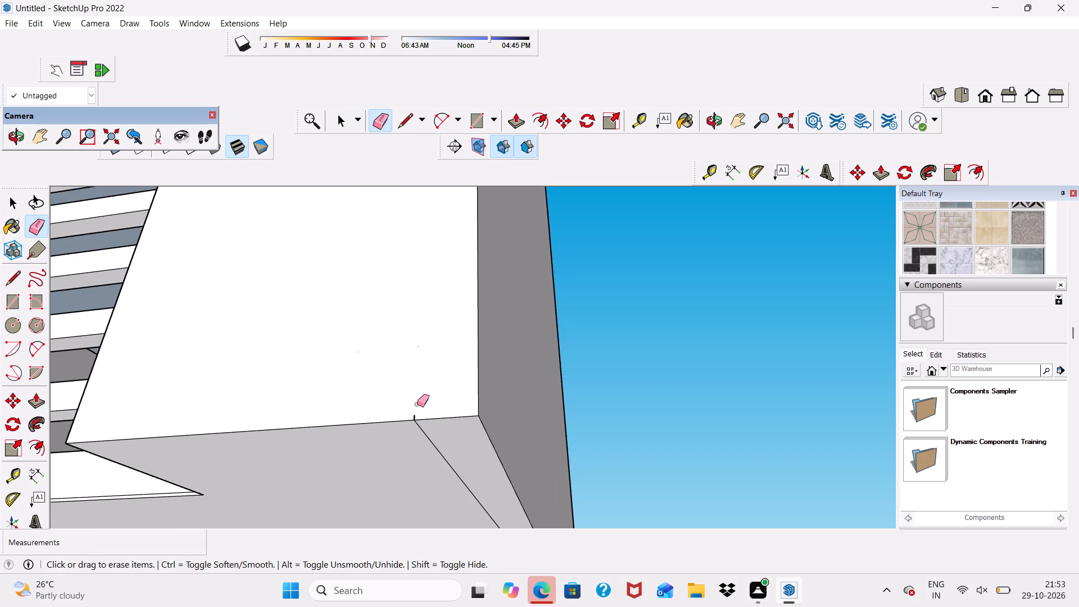
pyautogui.scroll(8, 415, 407)
pyautogui.moveTo(411, 429); pyautogui.dragTo(418, 420)
pyautogui.scroll(-11, 421, 389)
pyautogui.scroll(-10, 470, 364)
pyautogui.moveTo(440, 368); pyautogui.dragTo(546, 452, button='middle')
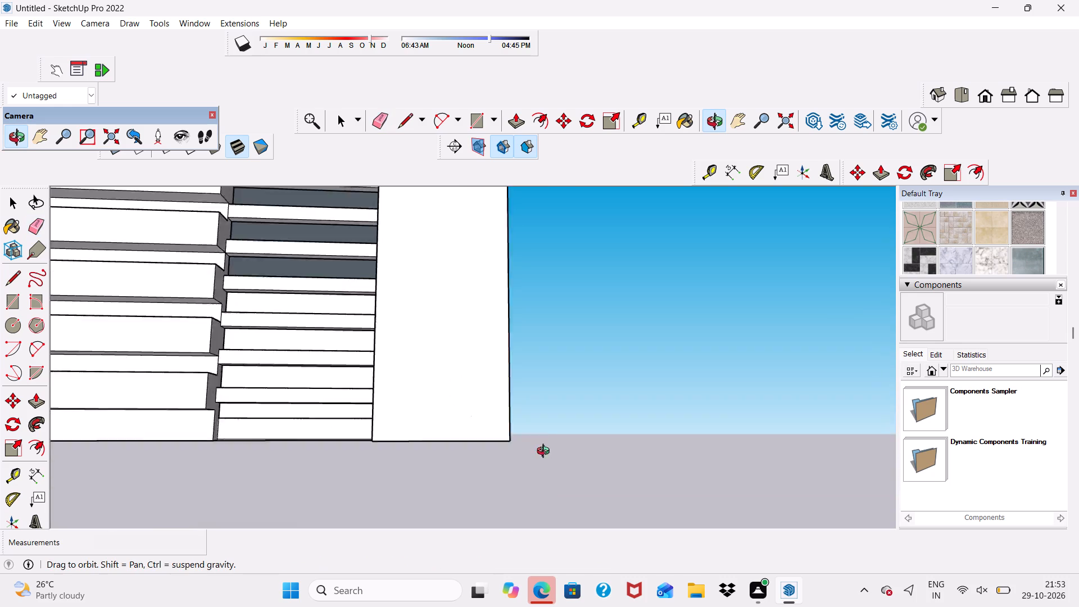
pyautogui.moveTo(546, 452); pyautogui.dragTo(480, 426, button='middle')
pyautogui.scroll(2, 468, 416)
pyautogui.scroll(-5, 388, 366)
pyautogui.press('space')
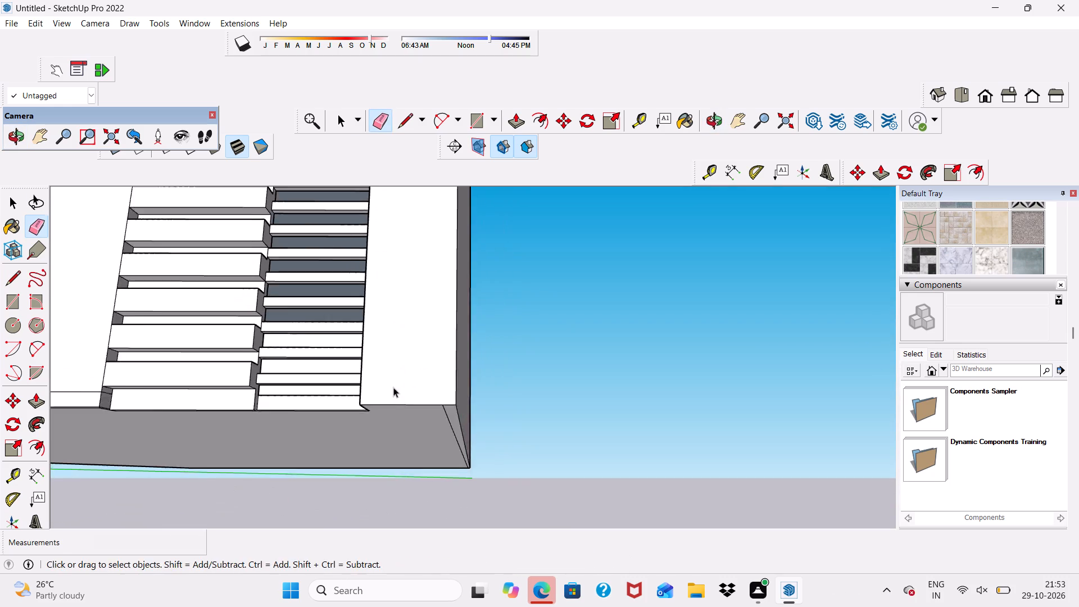
# Push/Pull the reversed inner side wall face behind the upper slats, next to the corner pier, by about 3 1/4 inches.
pyautogui.scroll(-5, 393, 387)
pyautogui.moveTo(389, 416); pyautogui.dragTo(224, 433, button='middle')
pyautogui.scroll(-13, 253, 410)
pyautogui.scroll(8, 339, 375)
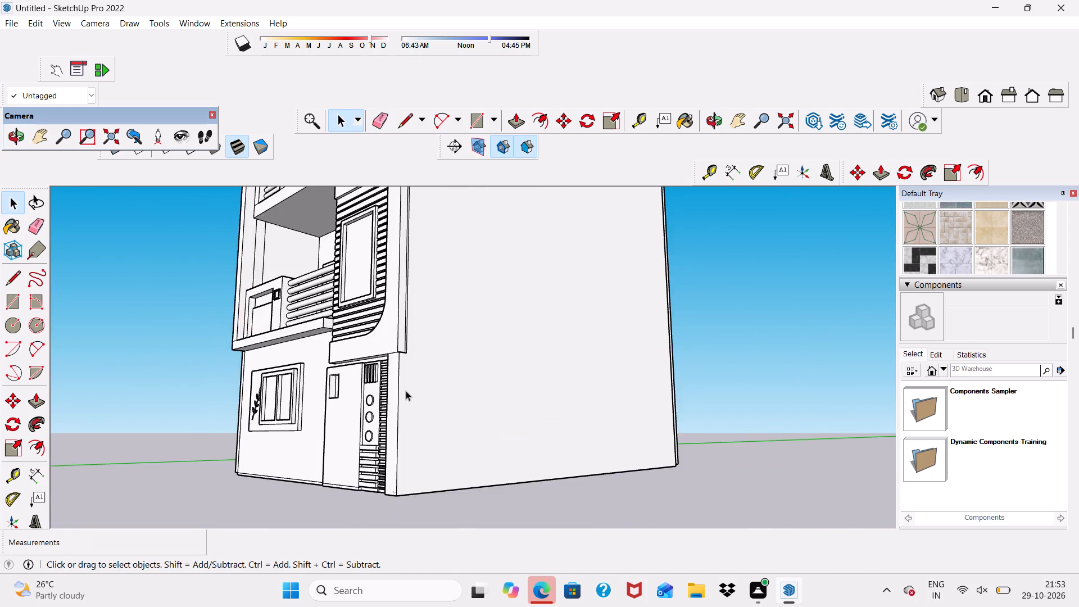
pyautogui.scroll(11, 406, 391)
pyautogui.moveTo(377, 371); pyautogui.dragTo(632, 383, button='middle')
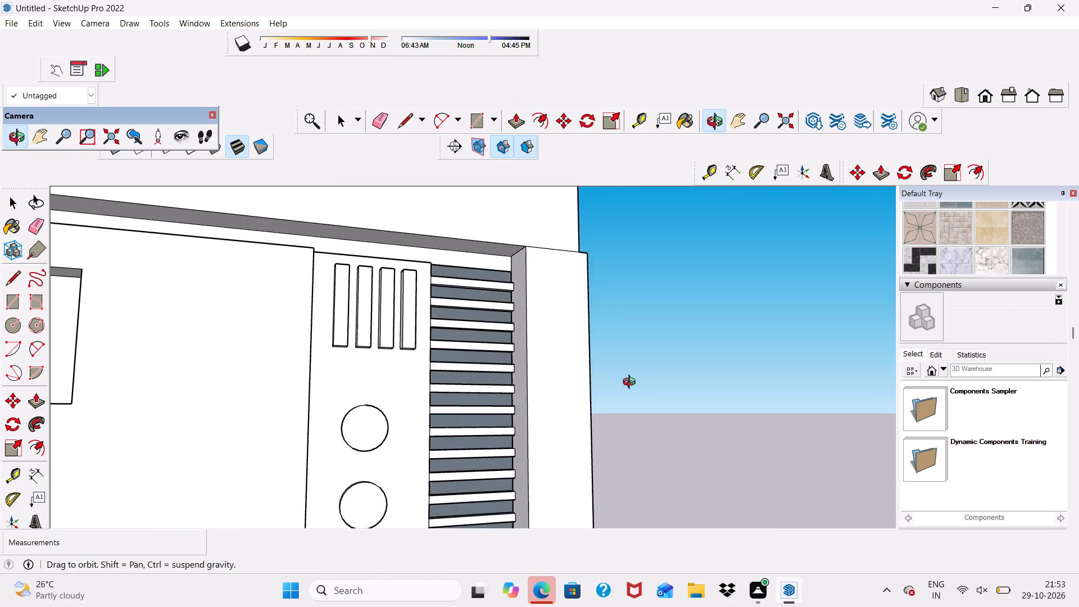
pyautogui.moveTo(632, 383); pyautogui.dragTo(647, 386, button='middle')
pyautogui.press('space')
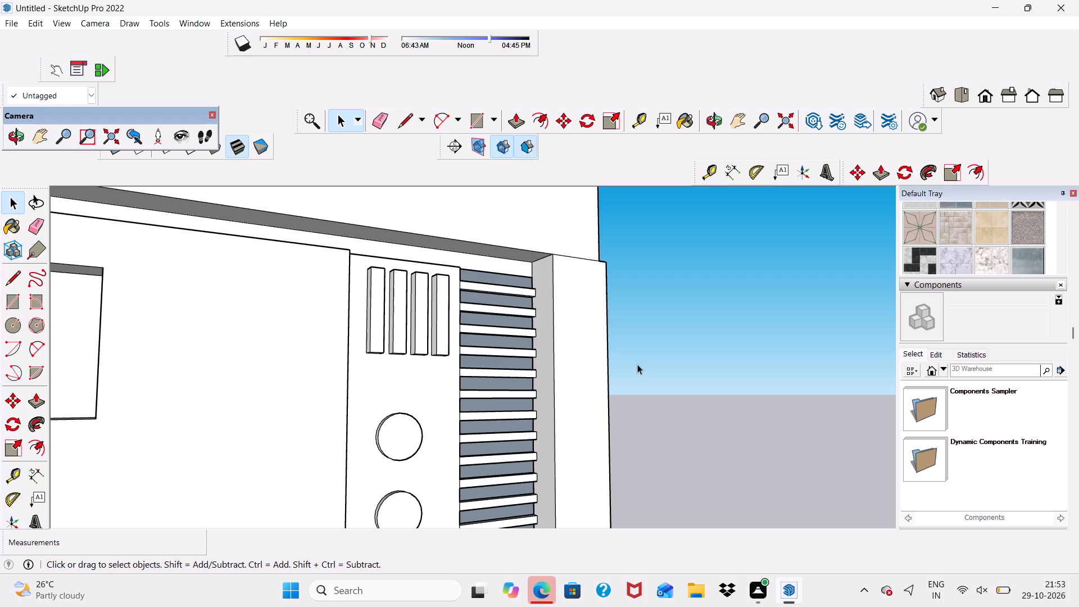
pyautogui.scroll(2, 603, 239)
pyautogui.scroll(-3, 591, 249)
pyautogui.scroll(12, 442, 406)
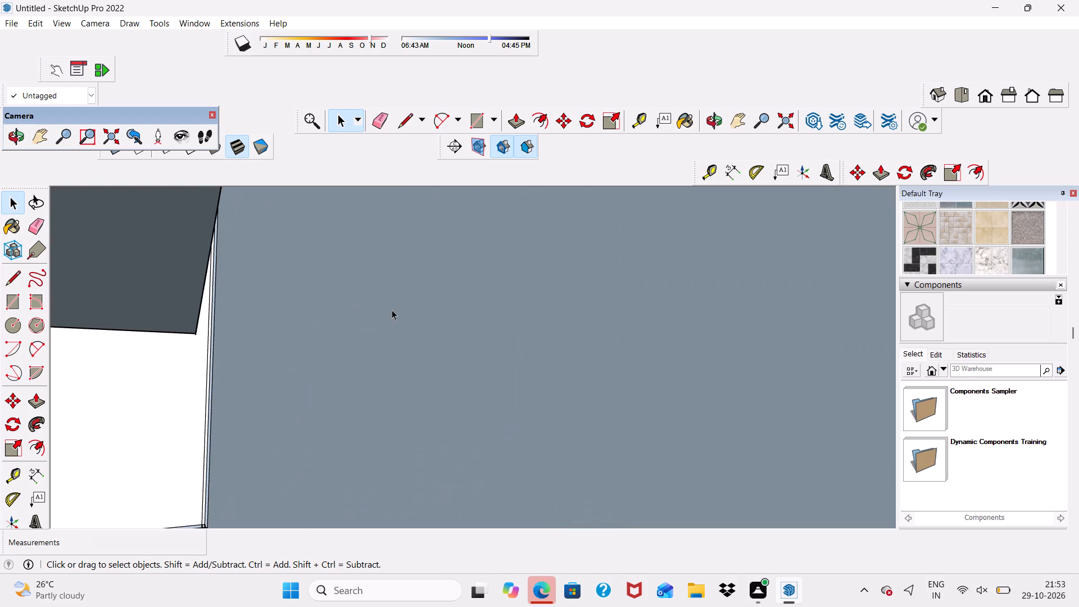
pyautogui.click(396, 320)
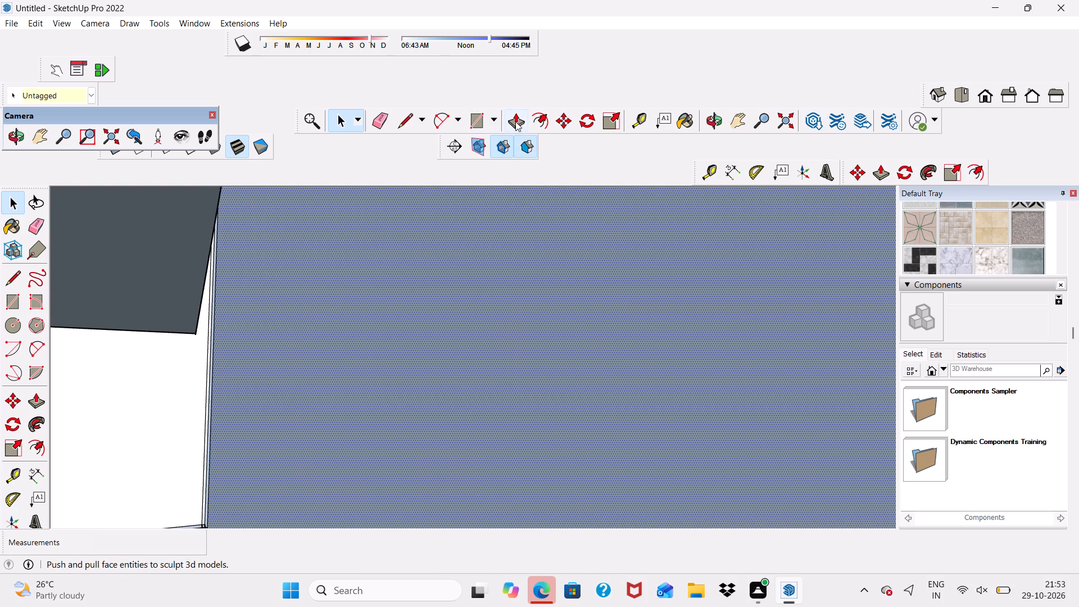
pyautogui.click(515, 121)
pyautogui.click(378, 300)
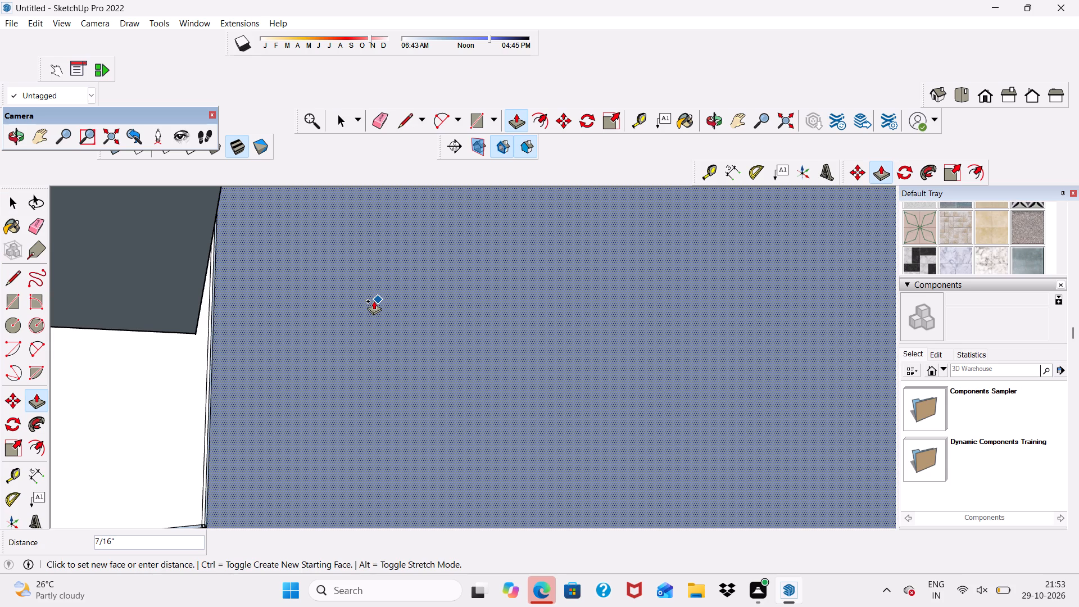
pyautogui.click(413, 288)
# Erase the leftover seam edge running along the foot of the inner side wall behind the slats.
pyautogui.scroll(-7, 413, 290)
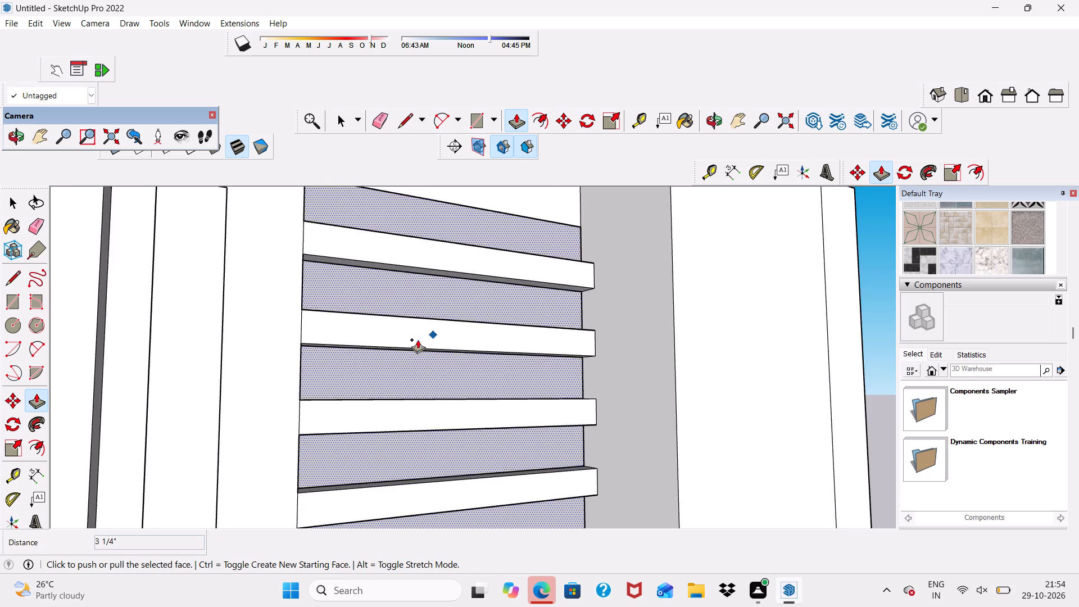
pyautogui.scroll(-8, 418, 339)
pyautogui.moveTo(540, 398); pyautogui.dragTo(521, 382, button='middle')
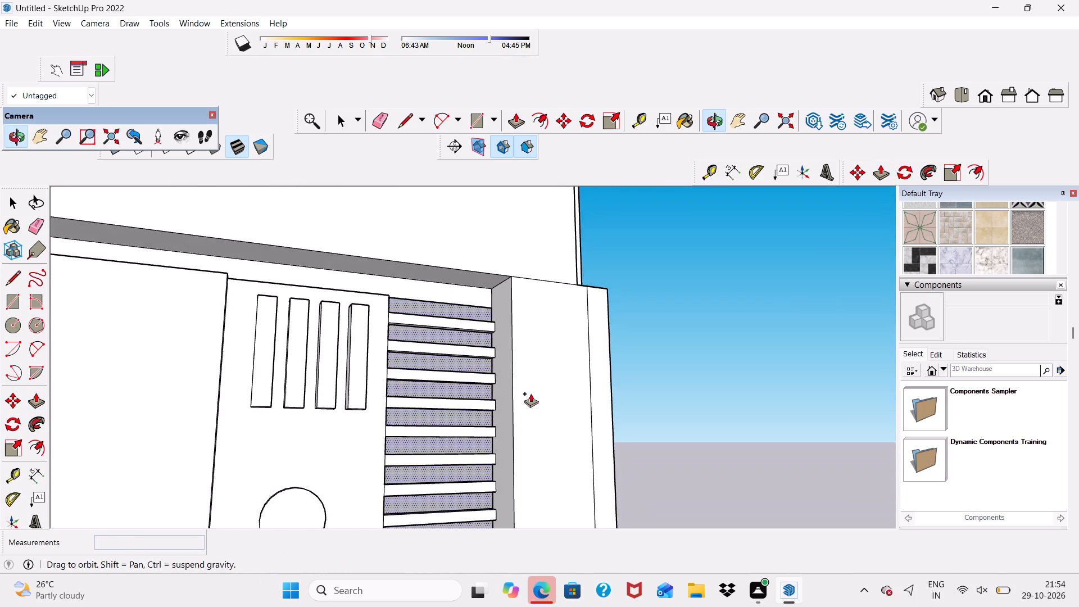
pyautogui.scroll(5, 421, 452)
pyautogui.scroll(-5, 345, 274)
pyautogui.moveTo(331, 420); pyautogui.dragTo(284, 509, button='middle')
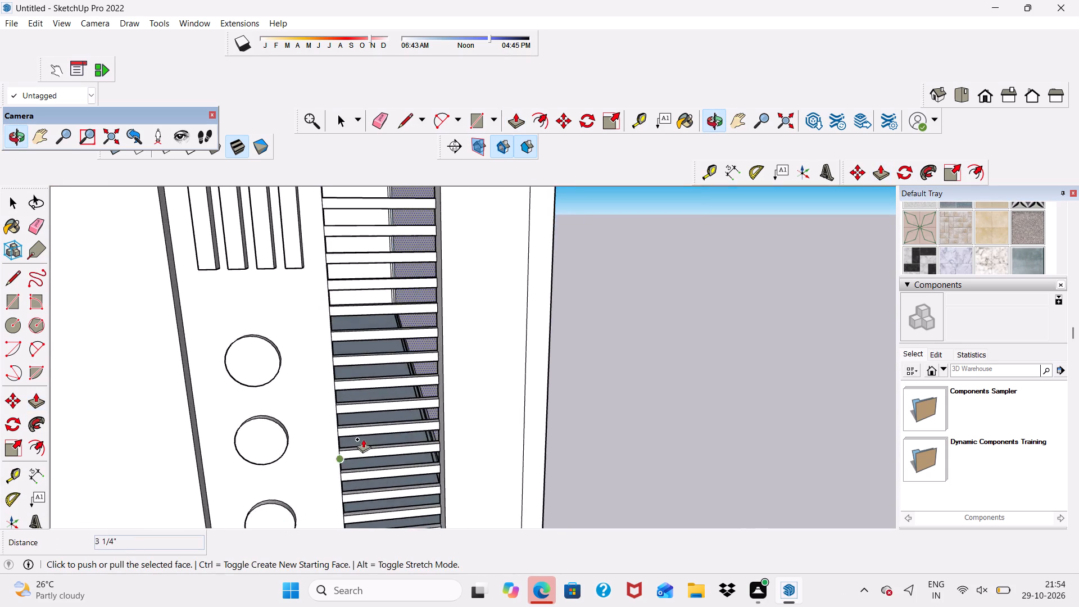
pyautogui.scroll(5, 365, 437)
pyautogui.scroll(9, 443, 453)
pyautogui.scroll(-1, 486, 421)
pyautogui.scroll(1, 506, 449)
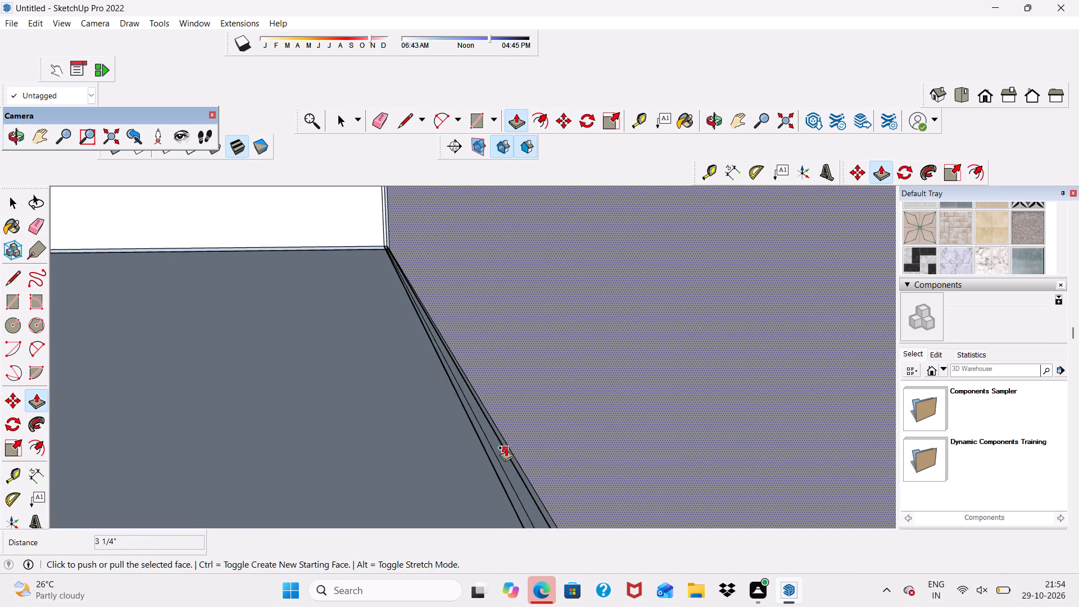
pyautogui.scroll(6, 506, 447)
pyautogui.moveTo(455, 387); pyautogui.dragTo(649, 355, button='middle')
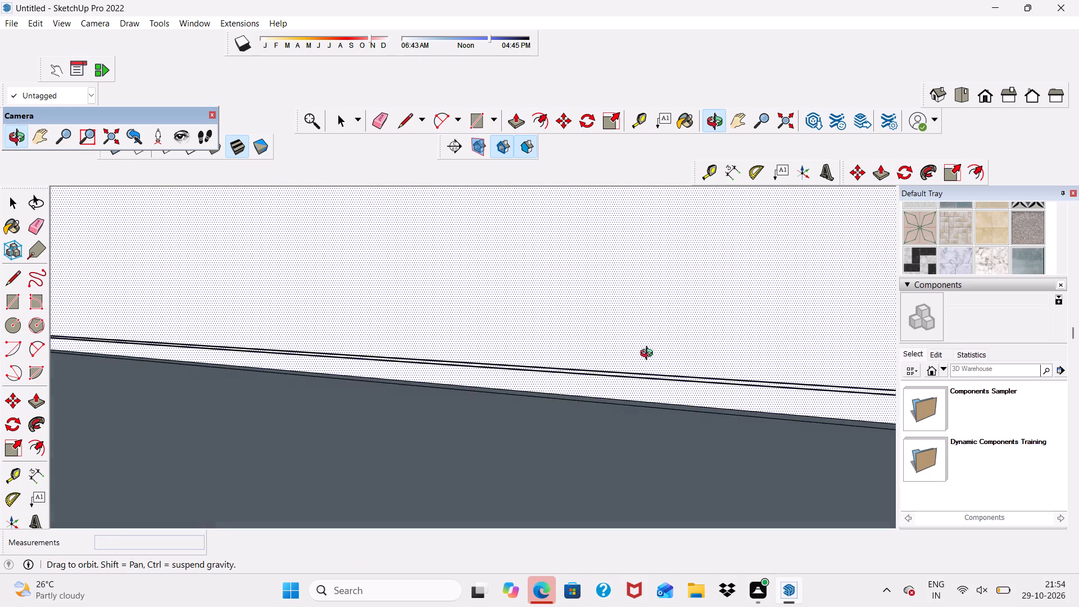
pyautogui.moveTo(649, 355); pyautogui.dragTo(659, 398, button='middle')
pyautogui.click(379, 114)
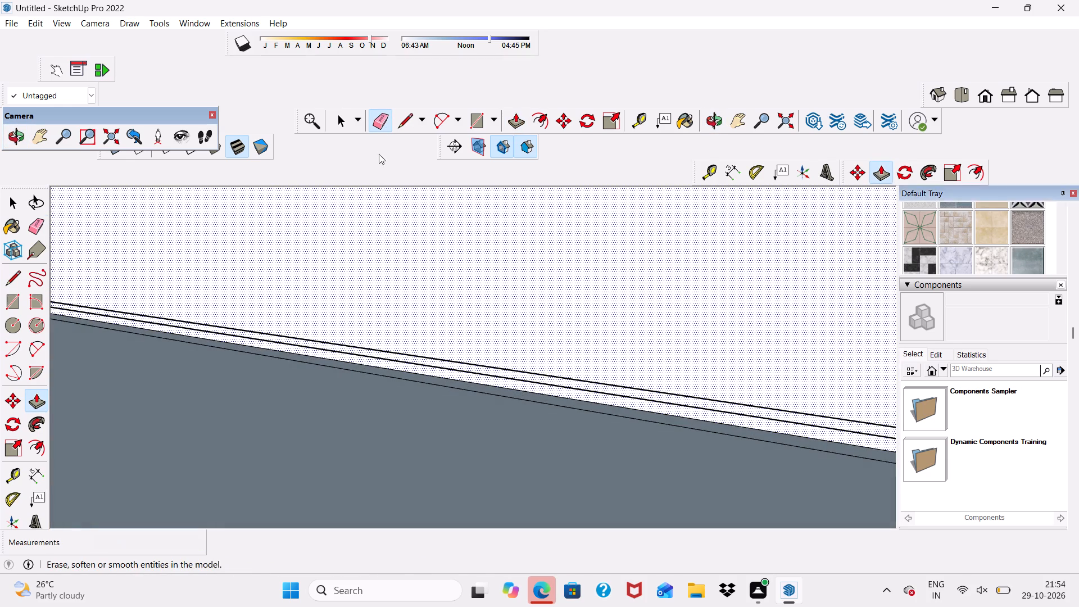
pyautogui.moveTo(396, 344); pyautogui.dragTo(396, 359)
pyautogui.click(396, 359)
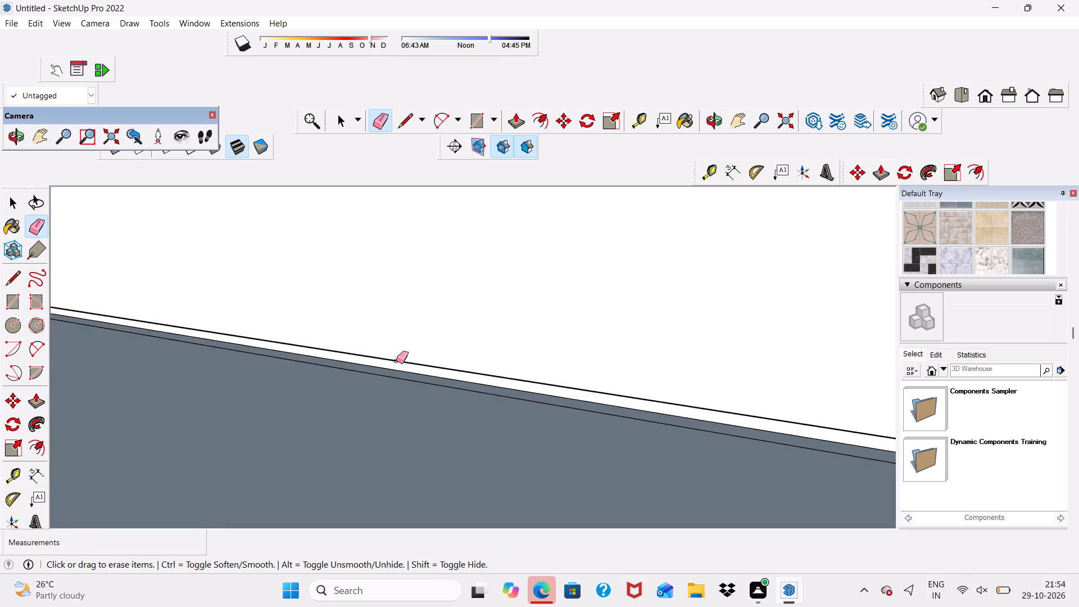
# Erase the thin line on the recess floor behind the slats that runs alongside the inner side wall.
pyautogui.scroll(-18, 329, 298)
pyautogui.scroll(-6, 305, 332)
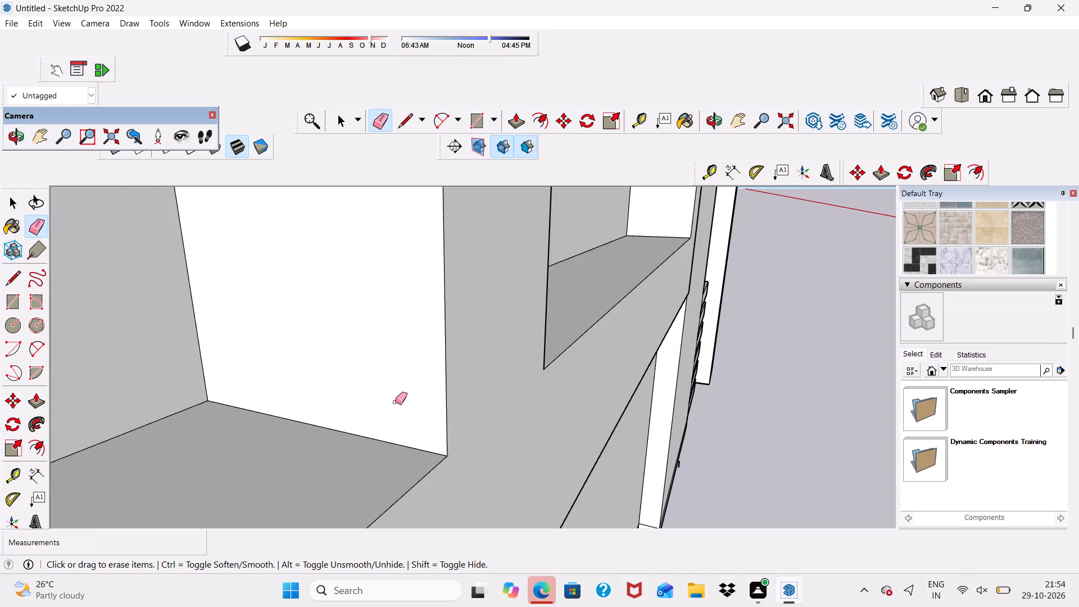
pyautogui.moveTo(395, 402); pyautogui.dragTo(140, 312, button='middle')
pyautogui.scroll(1, 141, 310)
pyautogui.scroll(-6, 144, 290)
pyautogui.scroll(-17, 222, 247)
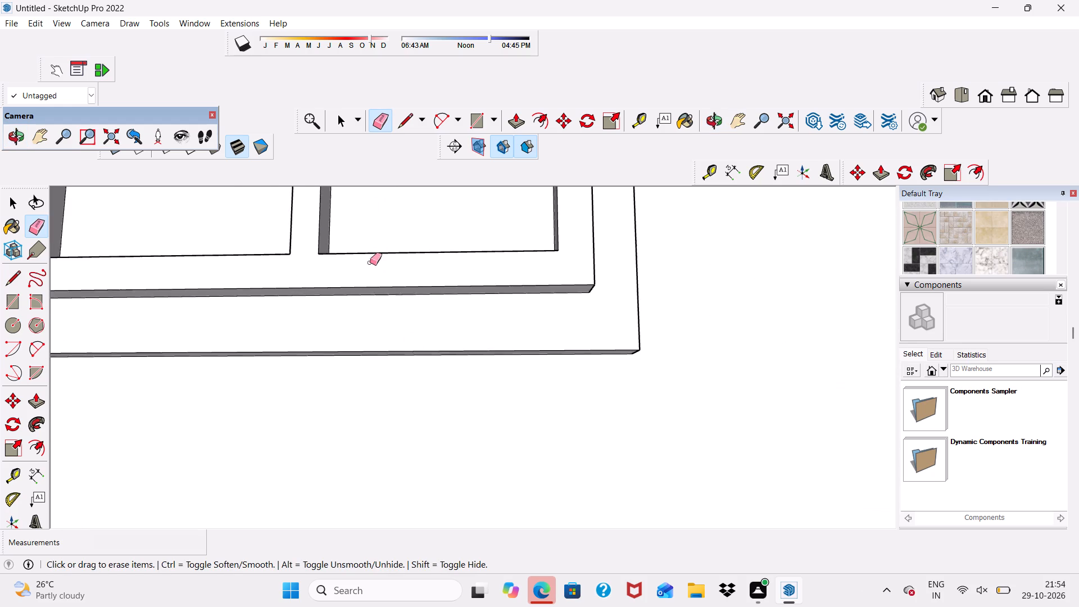
pyautogui.scroll(1, 509, 307)
pyautogui.scroll(-20, 451, 198)
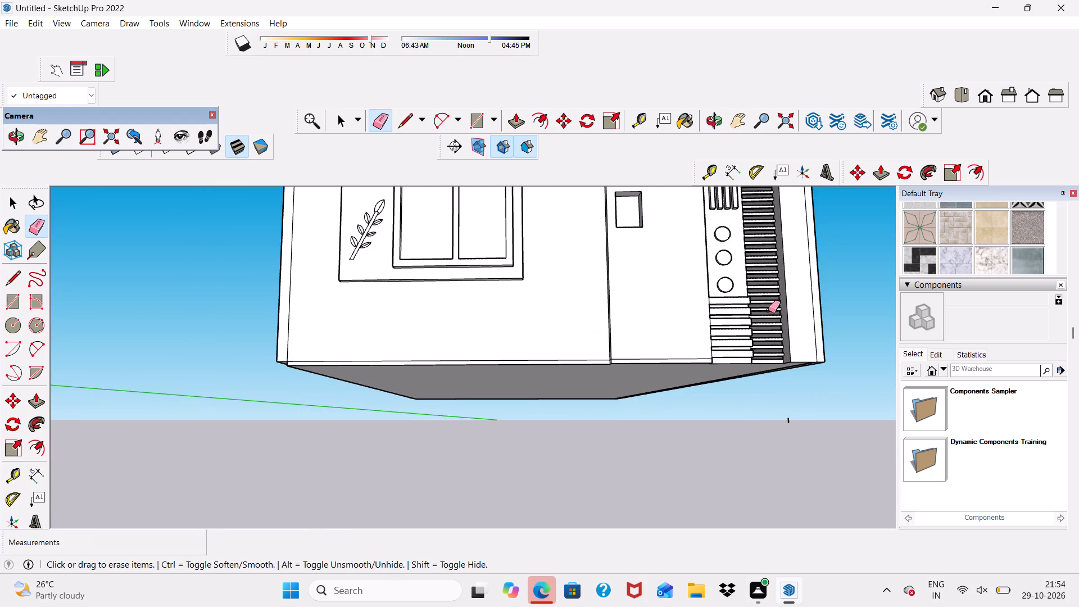
pyautogui.moveTo(783, 304); pyautogui.dragTo(613, 447, button='middle')
pyautogui.scroll(11, 741, 441)
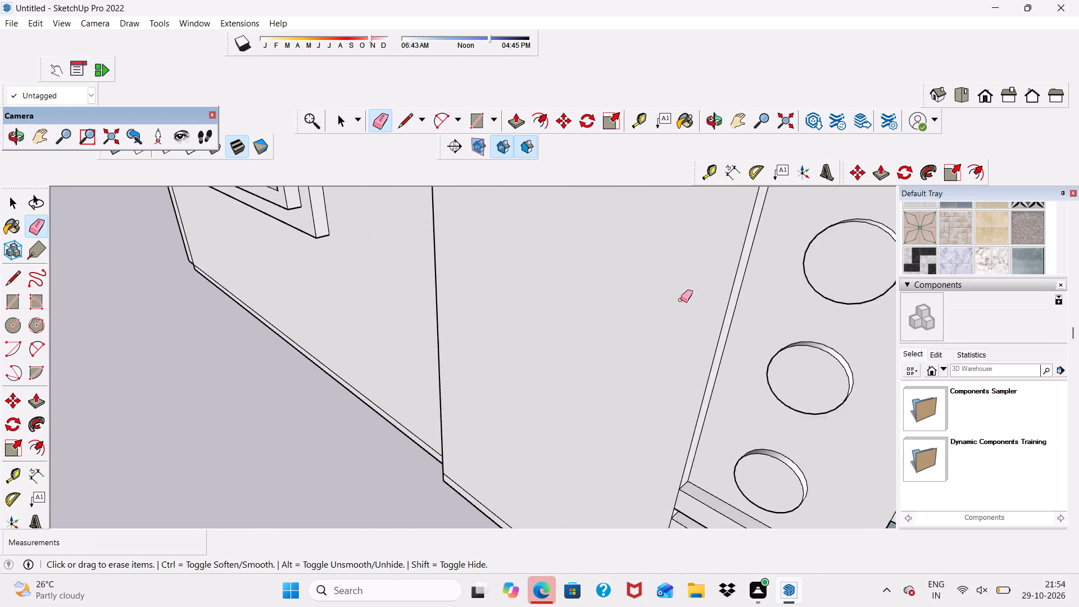
pyautogui.scroll(-2, 649, 296)
pyautogui.moveTo(504, 335); pyautogui.dragTo(669, 329, button='middle')
pyautogui.scroll(9, 778, 437)
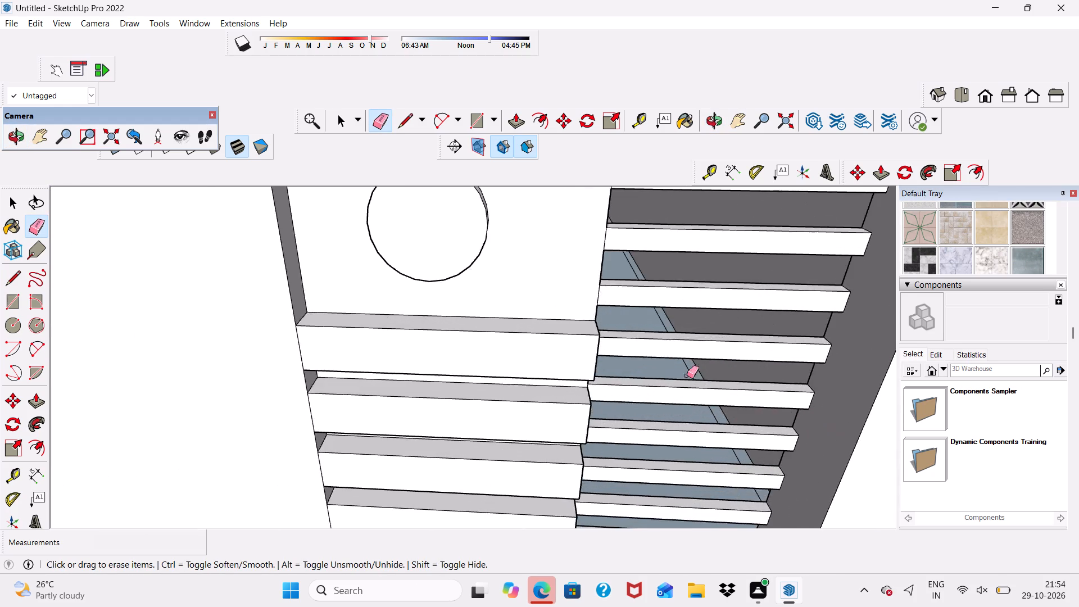
pyautogui.scroll(-1, 675, 380)
pyautogui.scroll(11, 670, 383)
pyautogui.moveTo(678, 318); pyautogui.dragTo(684, 320)
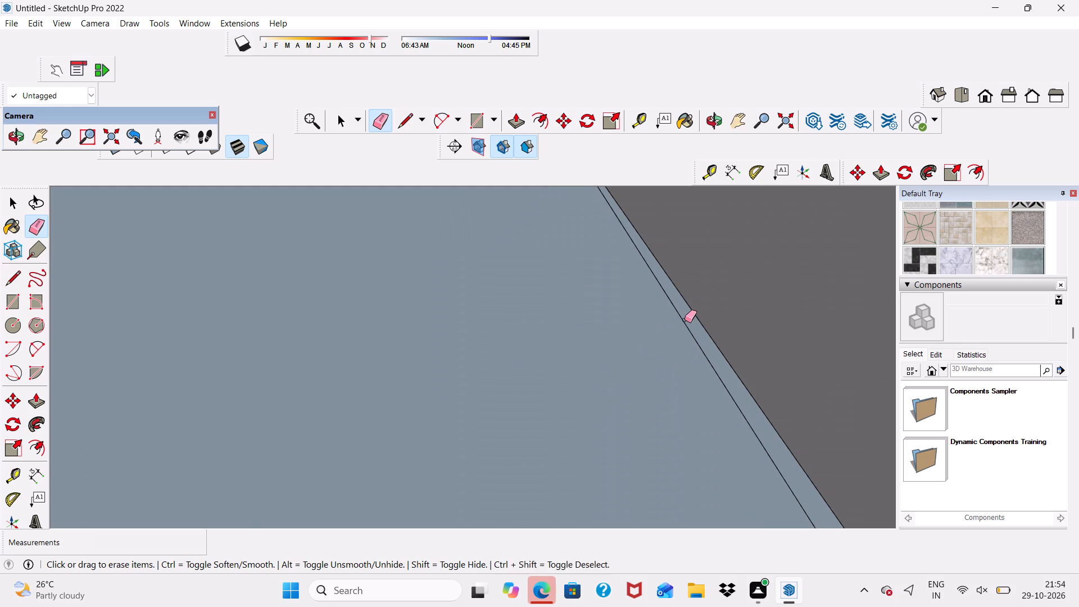
pyautogui.moveTo(684, 320); pyautogui.dragTo(690, 325)
# Push/Pull the reversed floor face behind the lower slats by about 1/16 inch.
pyautogui.scroll(-11, 572, 298)
pyautogui.moveTo(534, 345); pyautogui.dragTo(558, 189, button='middle')
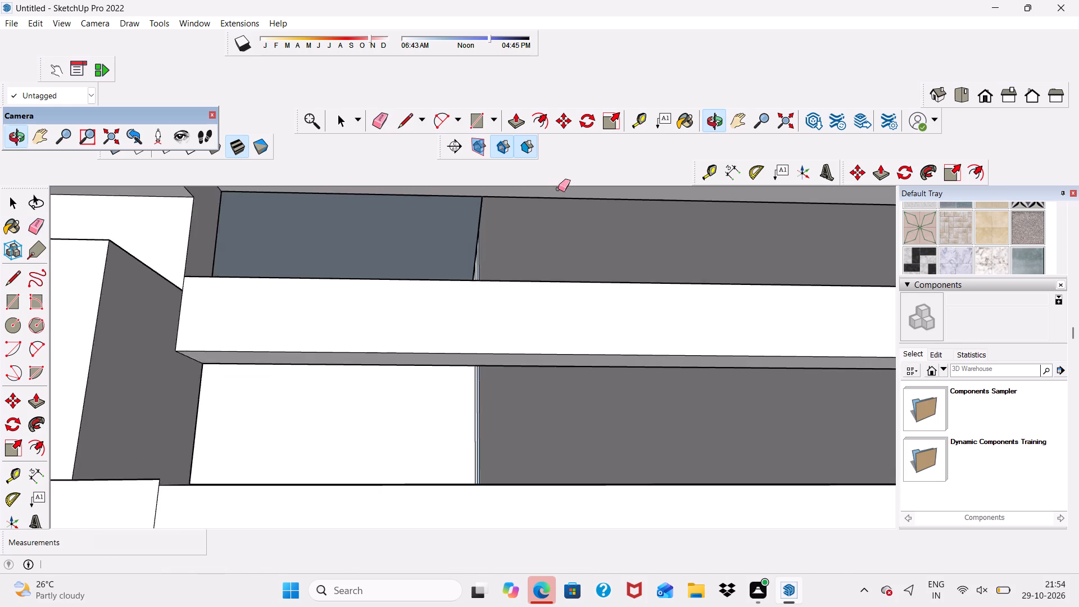
pyautogui.scroll(1, 558, 189)
pyautogui.scroll(-10, 540, 214)
pyautogui.moveTo(504, 301); pyautogui.dragTo(449, 502, button='middle')
pyautogui.scroll(5, 510, 415)
pyautogui.scroll(-1, 518, 386)
pyautogui.scroll(11, 526, 327)
pyautogui.scroll(-1, 526, 314)
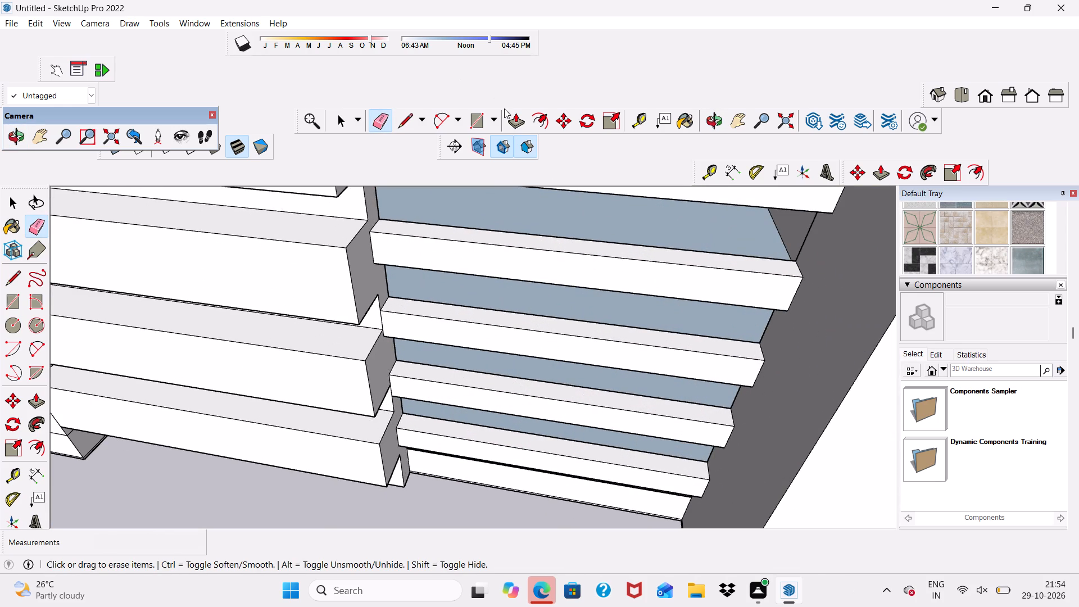
pyautogui.click(515, 116)
pyautogui.scroll(4, 491, 344)
pyautogui.click(496, 273)
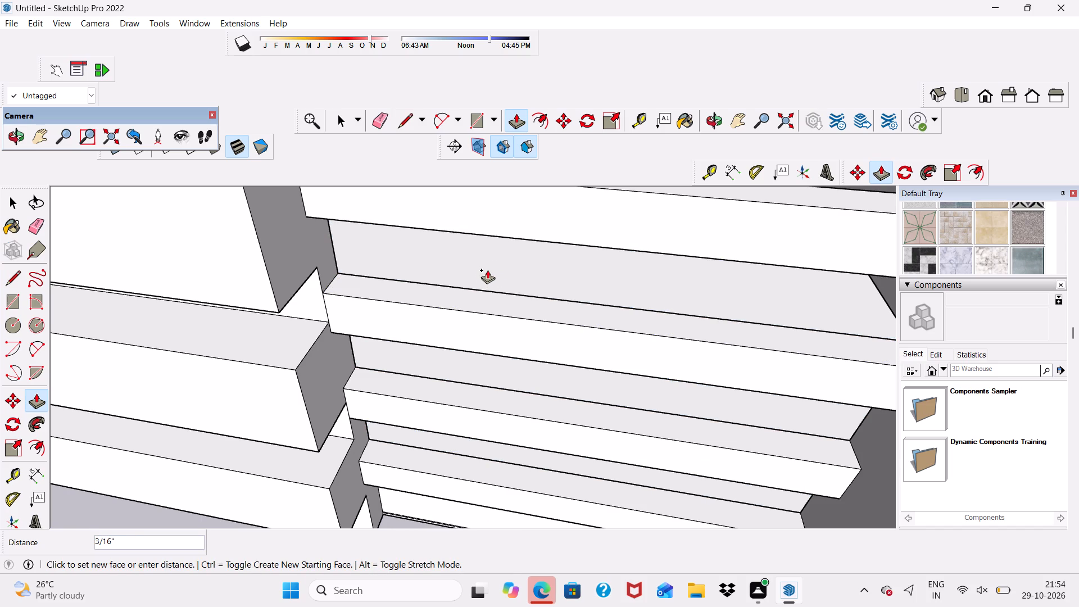
pyautogui.click(479, 271)
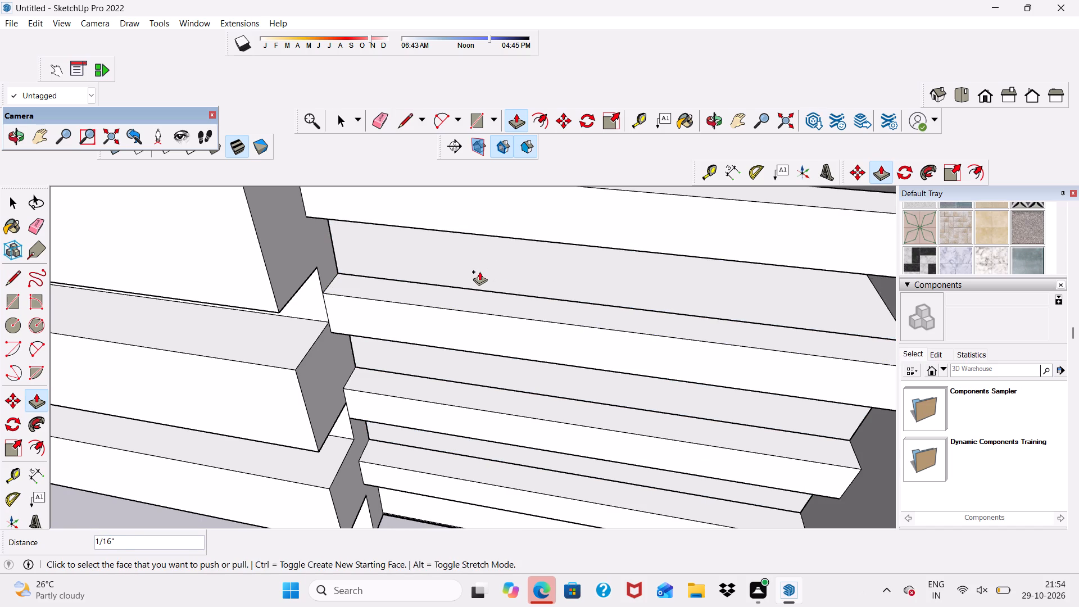
# Erase the uppermost thin line along the bottom of the base strip below the lowest slat.
pyautogui.scroll(-6, 469, 289)
pyautogui.moveTo(450, 372); pyautogui.dragTo(496, 266, button='middle')
pyautogui.scroll(6, 542, 487)
pyautogui.scroll(-2, 505, 425)
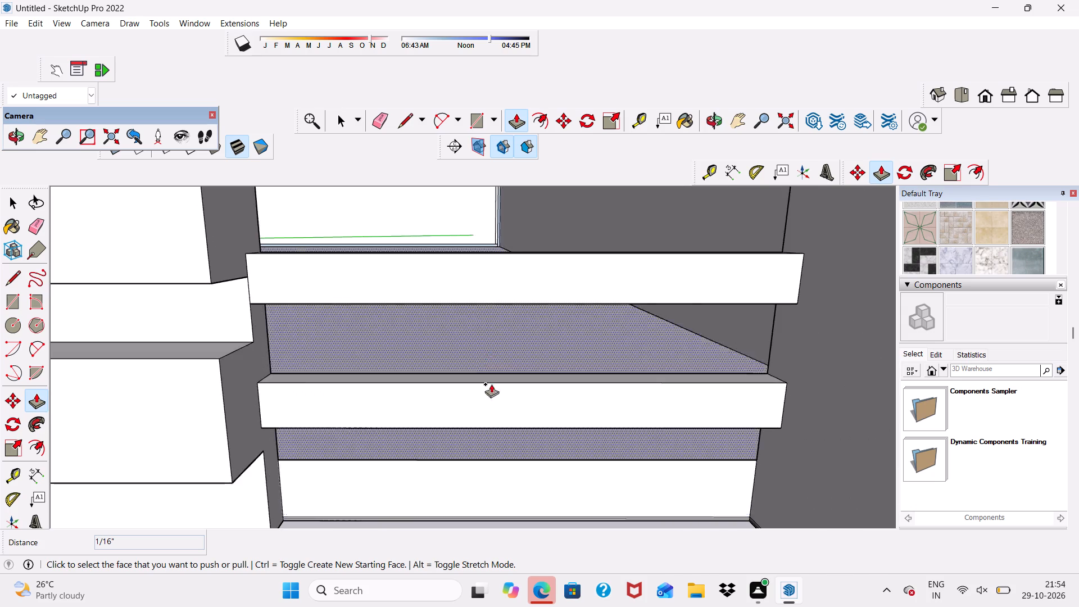
pyautogui.scroll(-4, 491, 384)
pyautogui.scroll(7, 475, 456)
pyautogui.scroll(18, 438, 395)
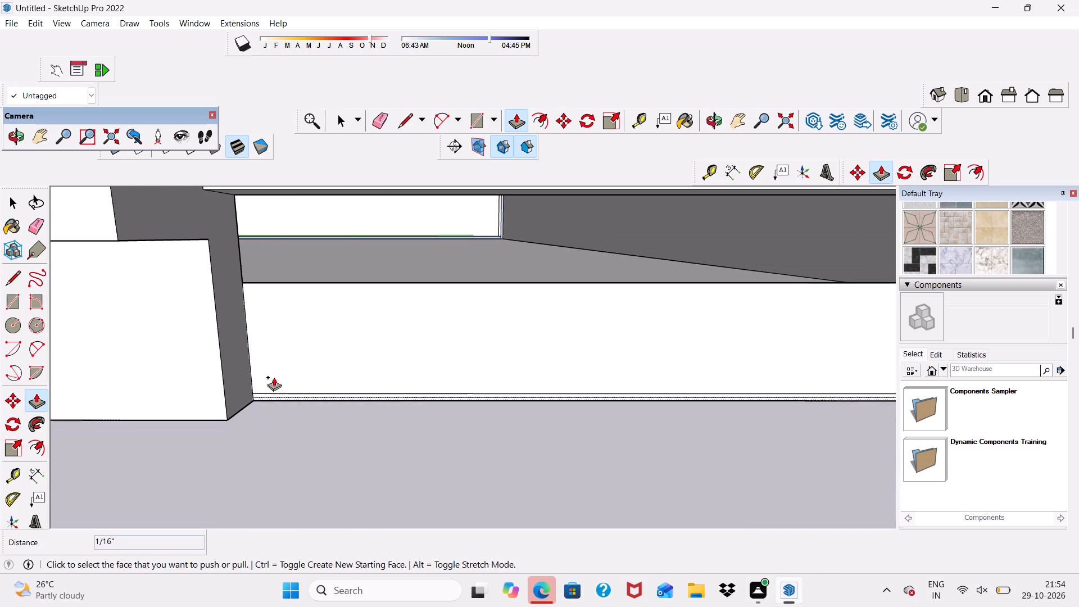
pyautogui.click(378, 117)
pyautogui.scroll(3, 333, 433)
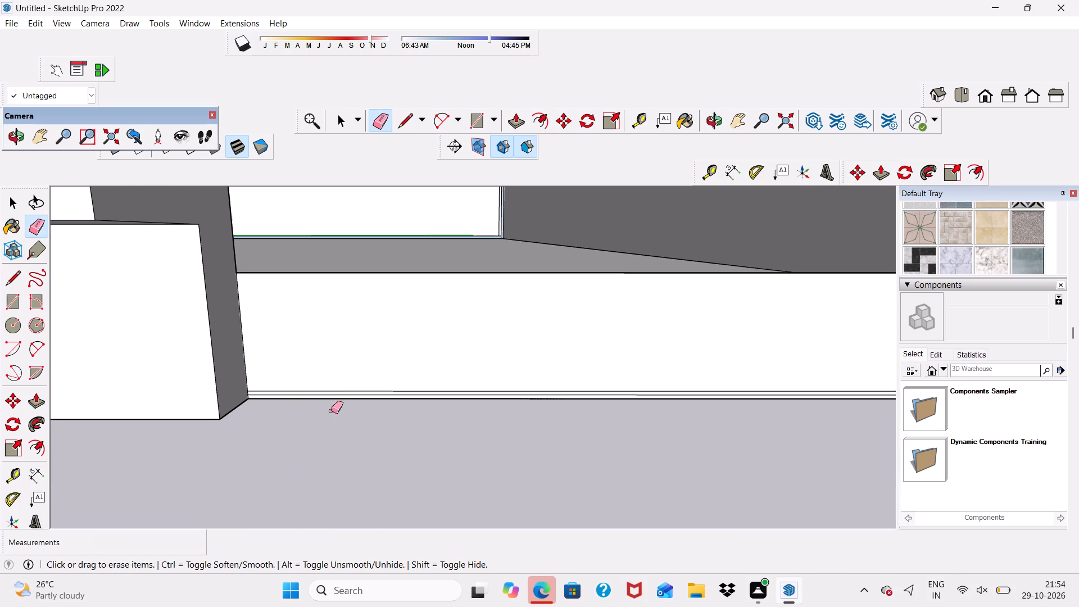
pyautogui.click(336, 391)
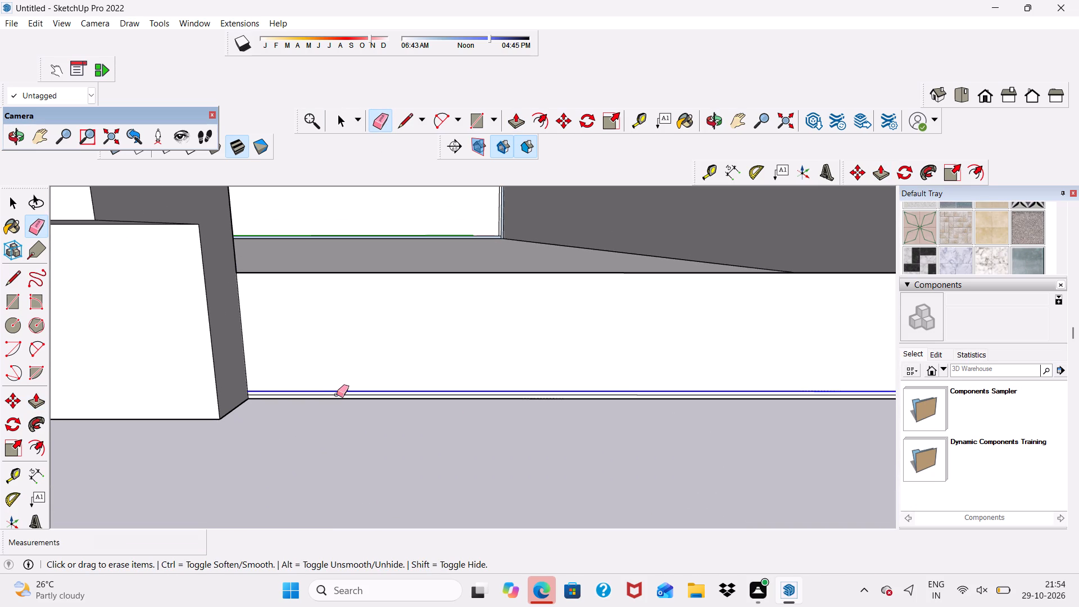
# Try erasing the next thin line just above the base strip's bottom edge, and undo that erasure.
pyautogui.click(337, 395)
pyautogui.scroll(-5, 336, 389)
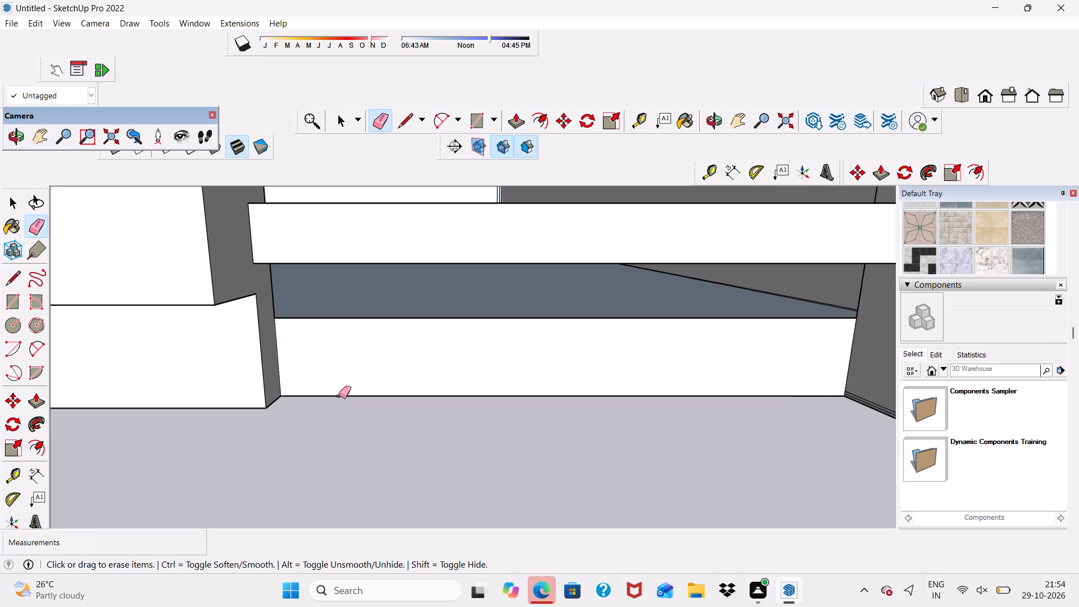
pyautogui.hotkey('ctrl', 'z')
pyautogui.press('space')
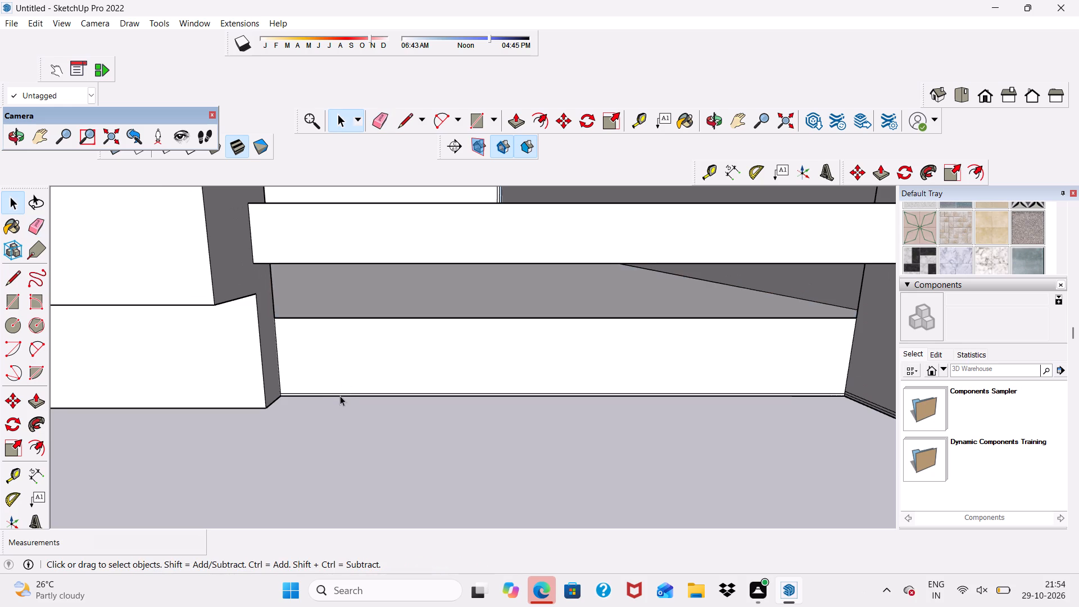
# Examine the base strip, the lower slats and the top of the corner pier from several angles.
pyautogui.scroll(-4, 345, 375)
pyautogui.scroll(1, 346, 373)
pyautogui.moveTo(346, 373); pyautogui.dragTo(580, 529, button='middle')
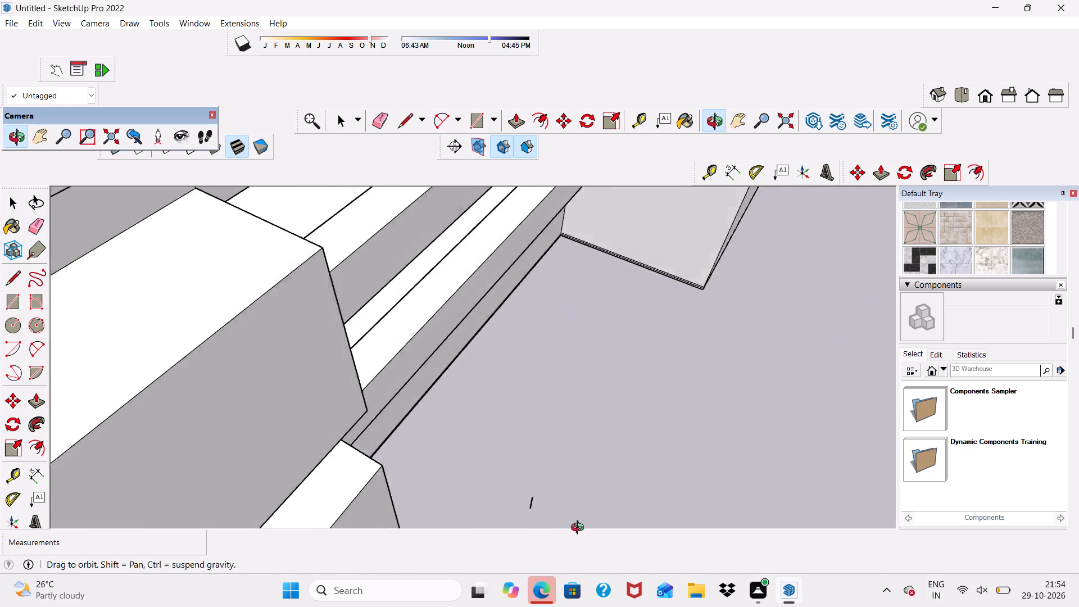
pyautogui.moveTo(580, 529); pyautogui.dragTo(356, 380, button='middle')
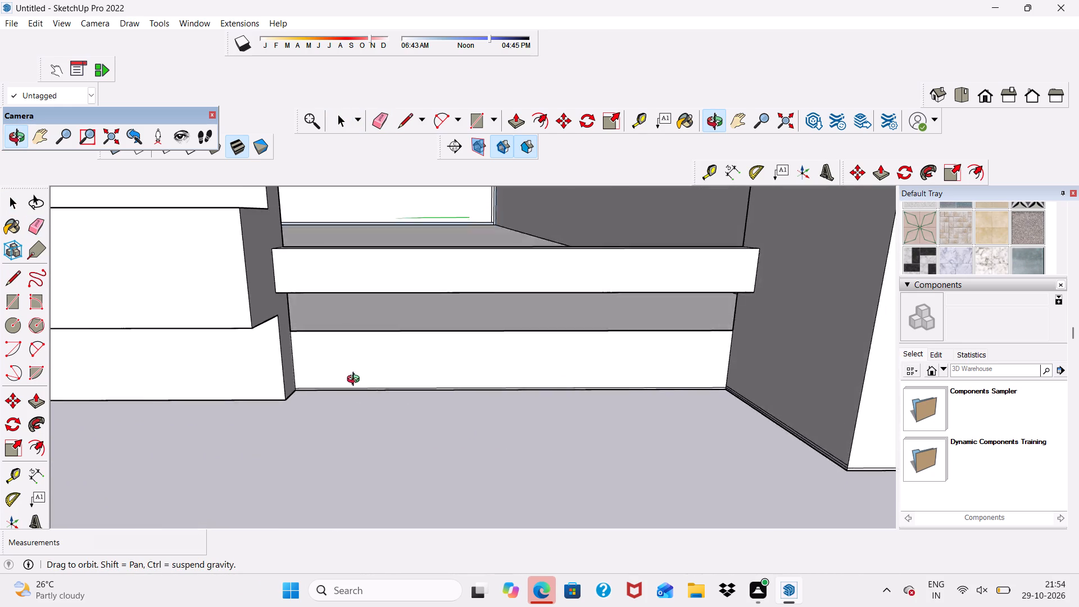
pyautogui.moveTo(356, 380); pyautogui.dragTo(364, 362, button='middle')
pyautogui.scroll(1, 368, 363)
pyautogui.scroll(-9, 369, 390)
pyautogui.moveTo(390, 463); pyautogui.dragTo(389, 446, button='middle')
pyautogui.scroll(1, 389, 446)
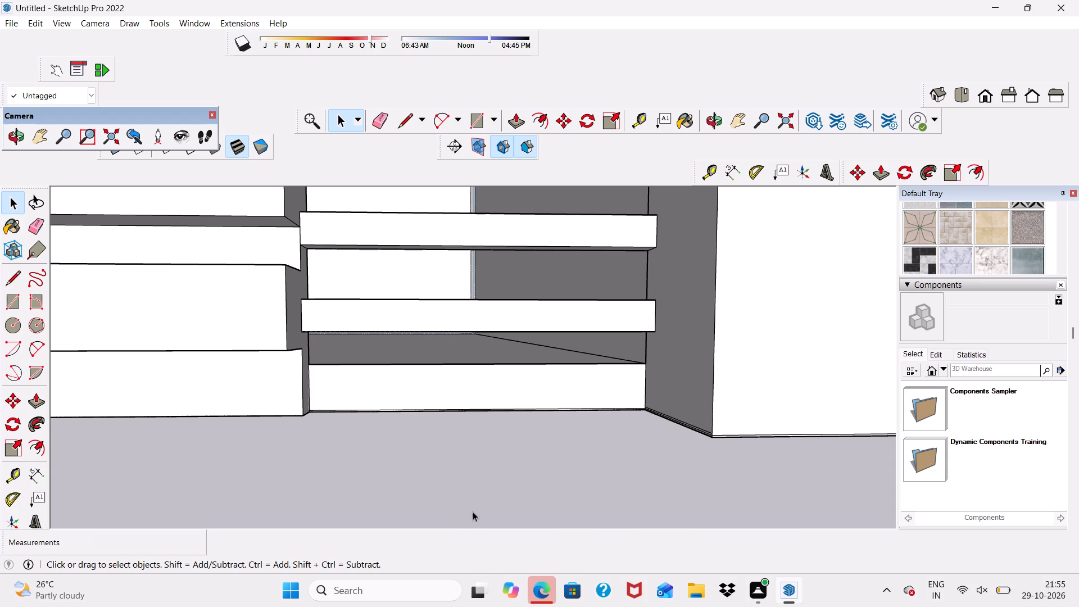
pyautogui.scroll(-4, 457, 521)
pyautogui.scroll(-3, 517, 437)
pyautogui.moveTo(509, 500); pyautogui.dragTo(497, 570, button='middle')
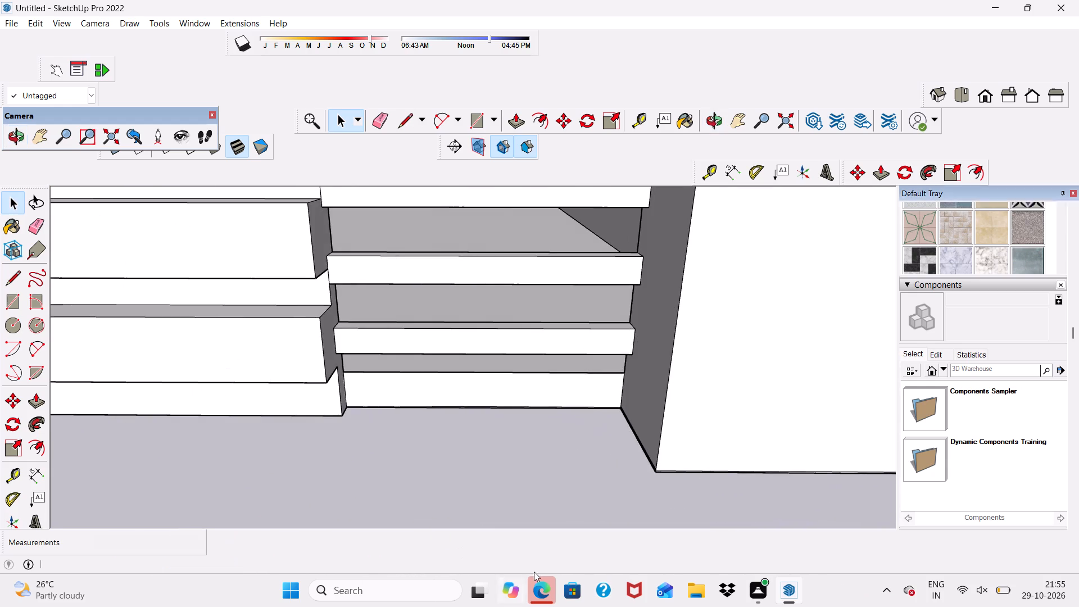
pyautogui.scroll(-6, 442, 522)
pyautogui.scroll(-17, 407, 463)
pyautogui.scroll(-2, 527, 343)
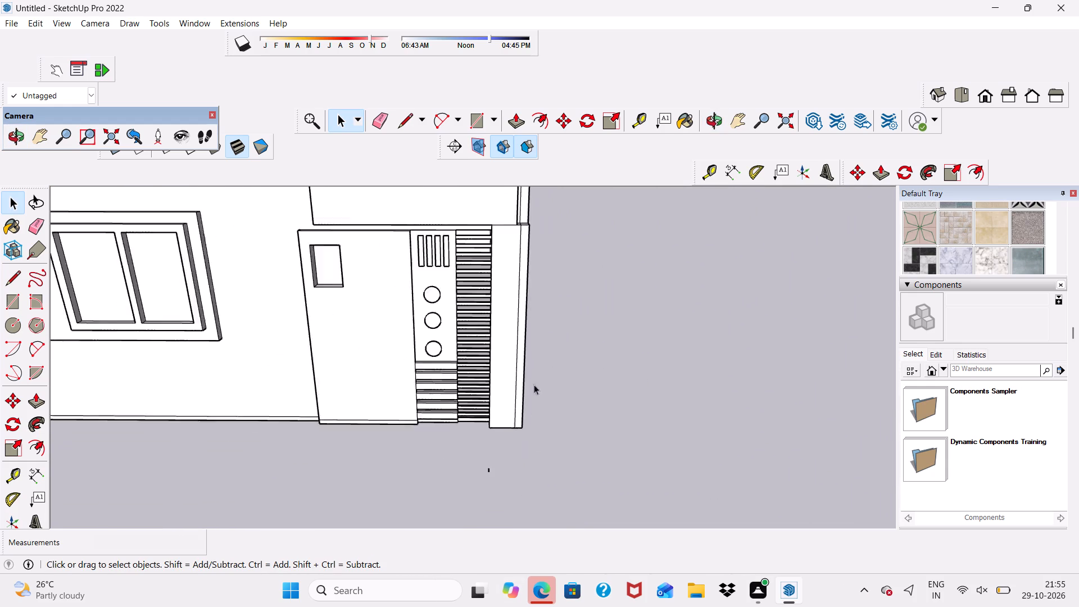
pyautogui.scroll(-9, 534, 384)
pyautogui.scroll(7, 532, 427)
pyautogui.scroll(13, 484, 241)
pyautogui.moveTo(558, 239); pyautogui.dragTo(593, 330, button='middle')
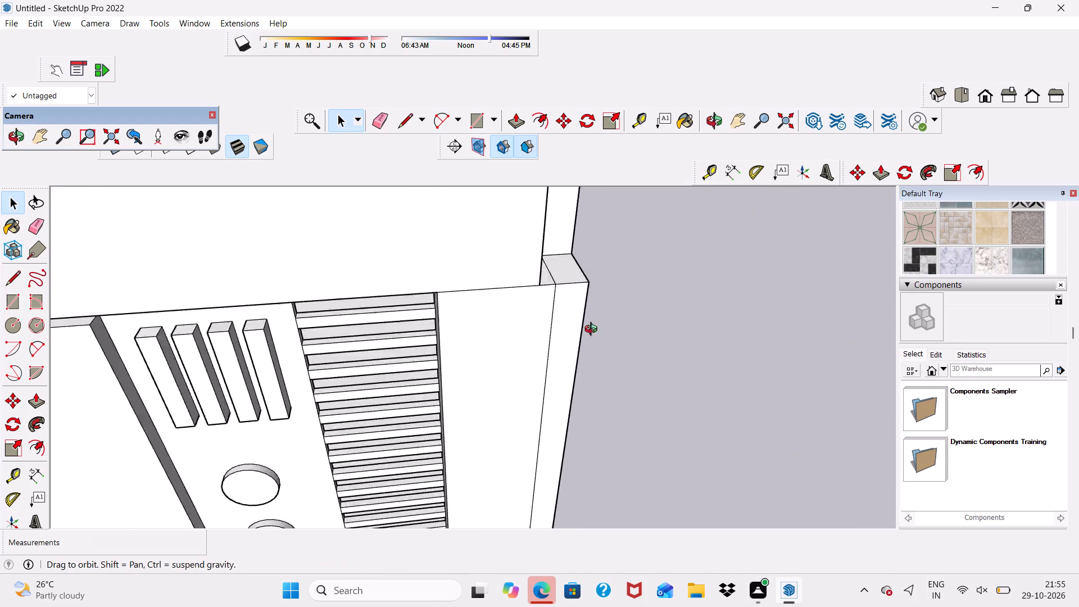
# Erase the thin seam lines on the corner pier above, across and below its small ledge beside the slatted recess.
pyautogui.moveTo(593, 330); pyautogui.dragTo(491, 319, button='middle')
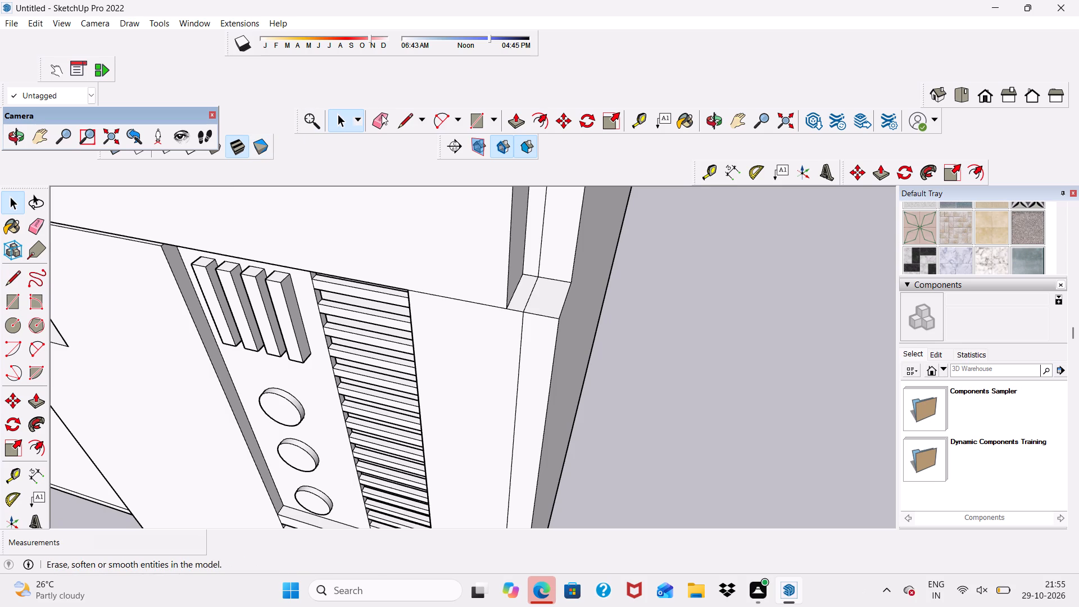
pyautogui.click(382, 115)
pyautogui.click(545, 237)
pyautogui.moveTo(540, 248); pyautogui.dragTo(543, 289)
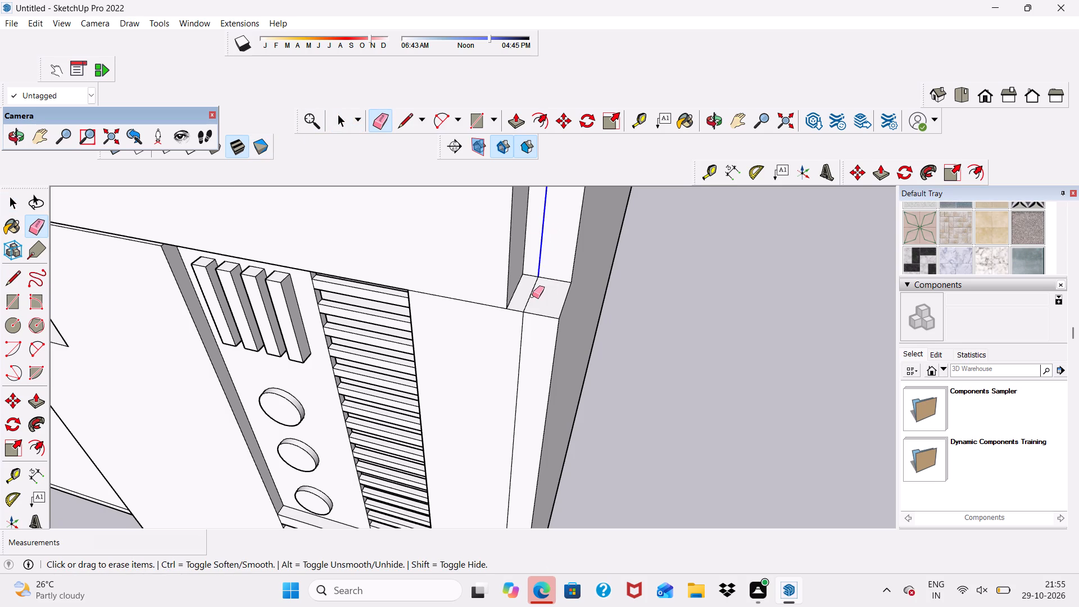
pyautogui.click(532, 296)
pyautogui.moveTo(513, 368); pyautogui.dragTo(539, 378)
# Examine the ground-floor front, the corner pier and the adjoining side wall from several angles.
pyautogui.scroll(-5, 461, 311)
pyautogui.moveTo(446, 372); pyautogui.dragTo(856, 256, button='middle')
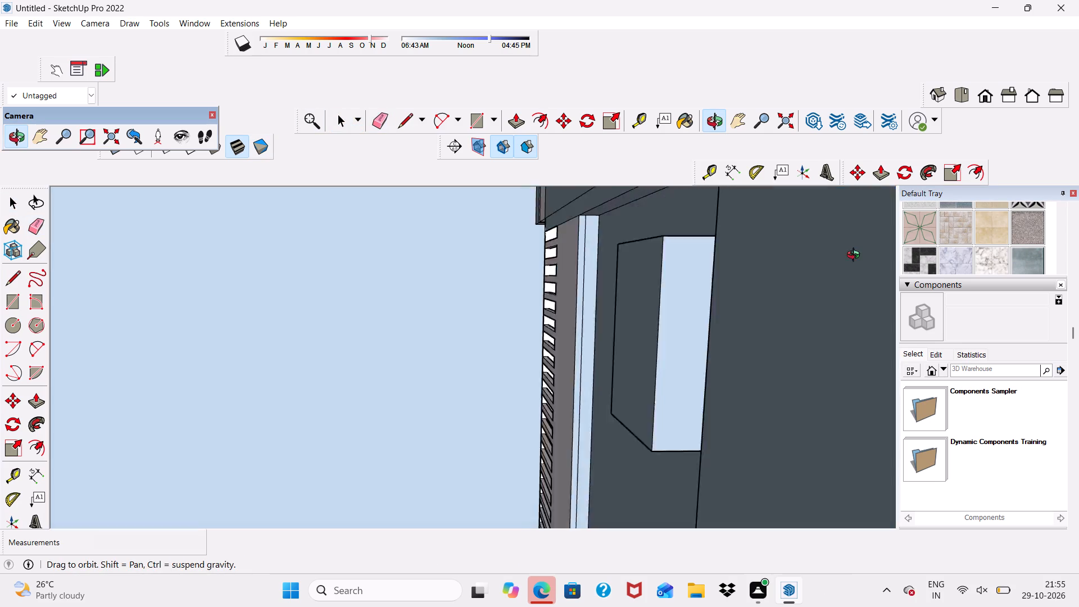
pyautogui.moveTo(856, 256); pyautogui.dragTo(450, 301, button='middle')
pyautogui.scroll(1, 474, 272)
pyautogui.scroll(-6, 478, 266)
pyautogui.moveTo(478, 400); pyautogui.dragTo(519, 241, button='middle')
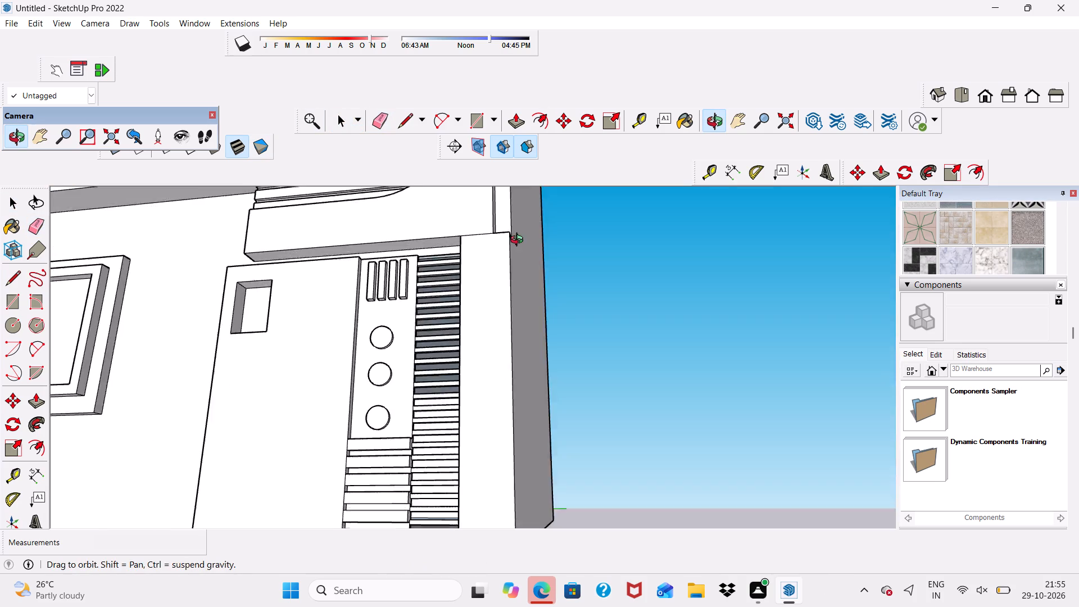
pyautogui.moveTo(519, 241); pyautogui.dragTo(558, 277, button='middle')
pyautogui.scroll(1, 563, 284)
pyautogui.scroll(-6, 564, 284)
pyautogui.moveTo(566, 294); pyautogui.dragTo(430, 378, button='middle')
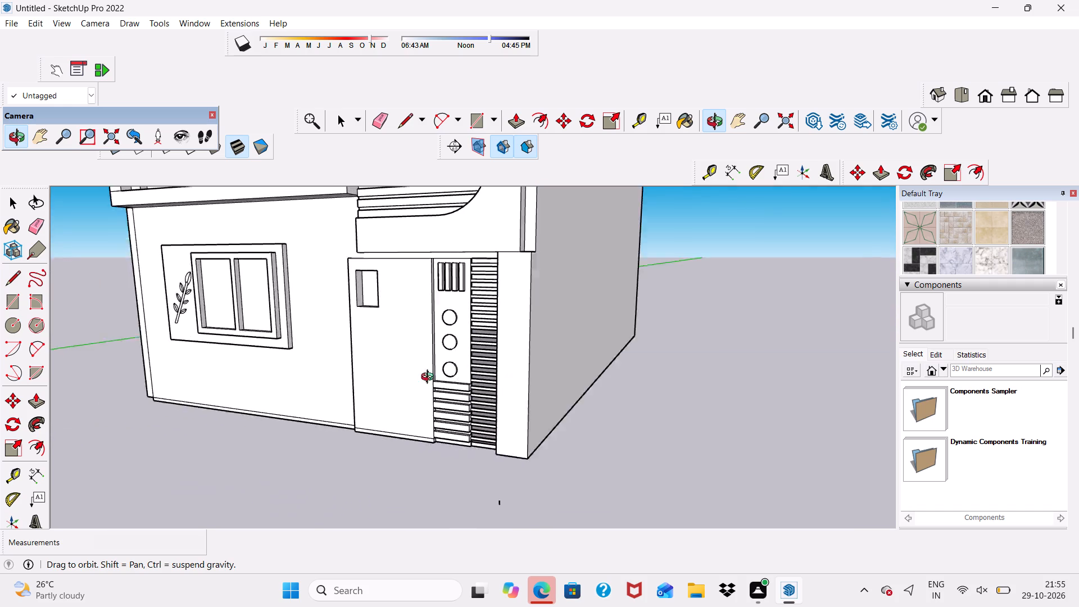
pyautogui.moveTo(430, 378); pyautogui.dragTo(564, 395, button='middle')
pyautogui.scroll(1, 563, 330)
pyautogui.scroll(-6, 548, 257)
pyautogui.scroll(1, 560, 277)
pyautogui.scroll(-5, 555, 288)
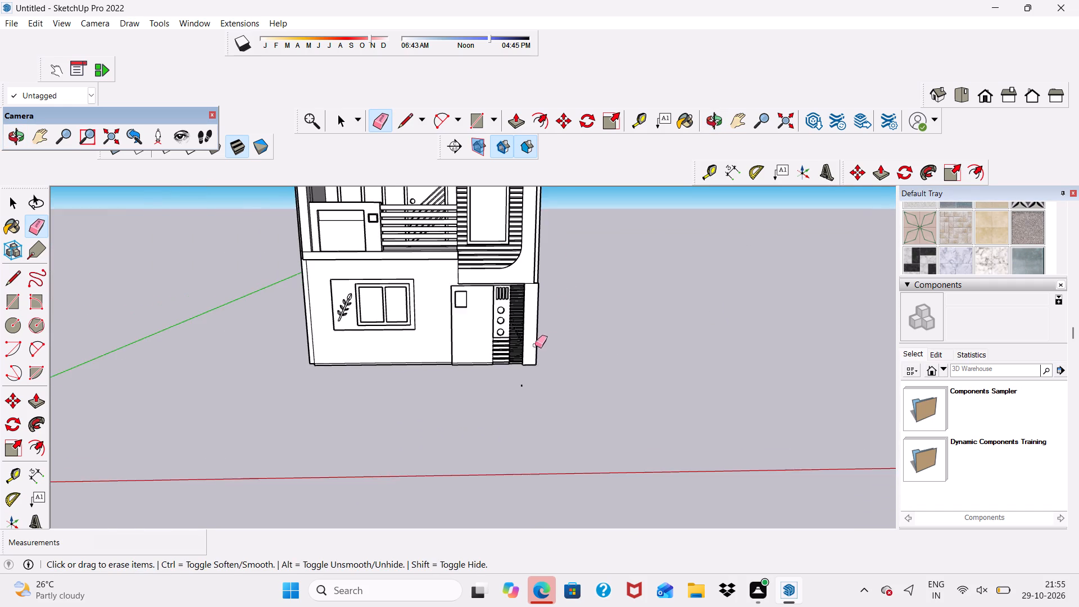
pyautogui.moveTo(528, 354); pyautogui.dragTo(320, 418, button='middle')
pyautogui.scroll(3, 487, 280)
pyautogui.scroll(-6, 488, 401)
pyautogui.scroll(8, 520, 352)
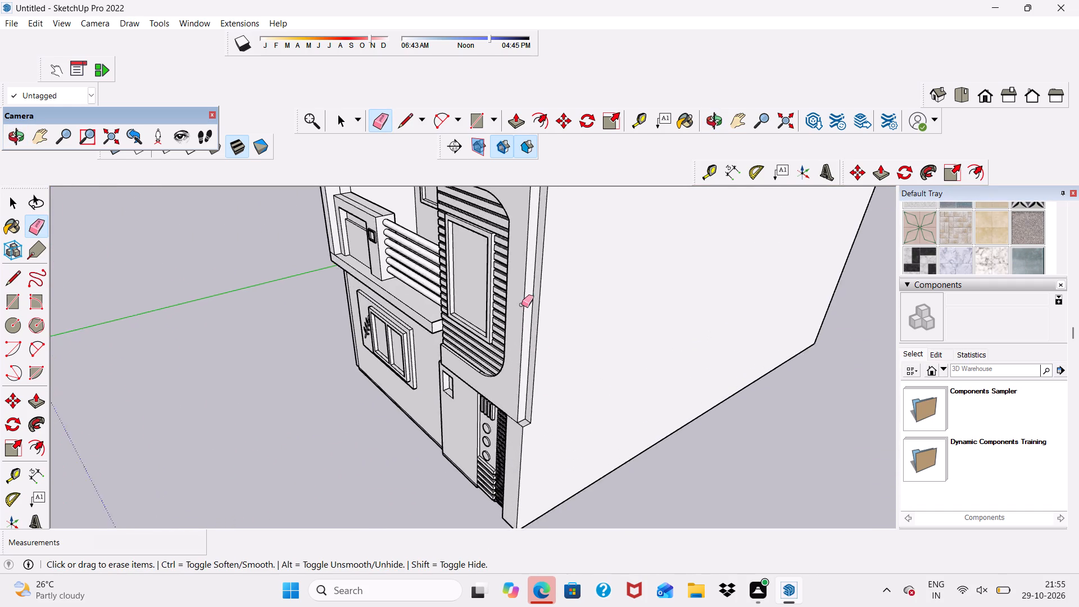
pyautogui.scroll(-6, 522, 305)
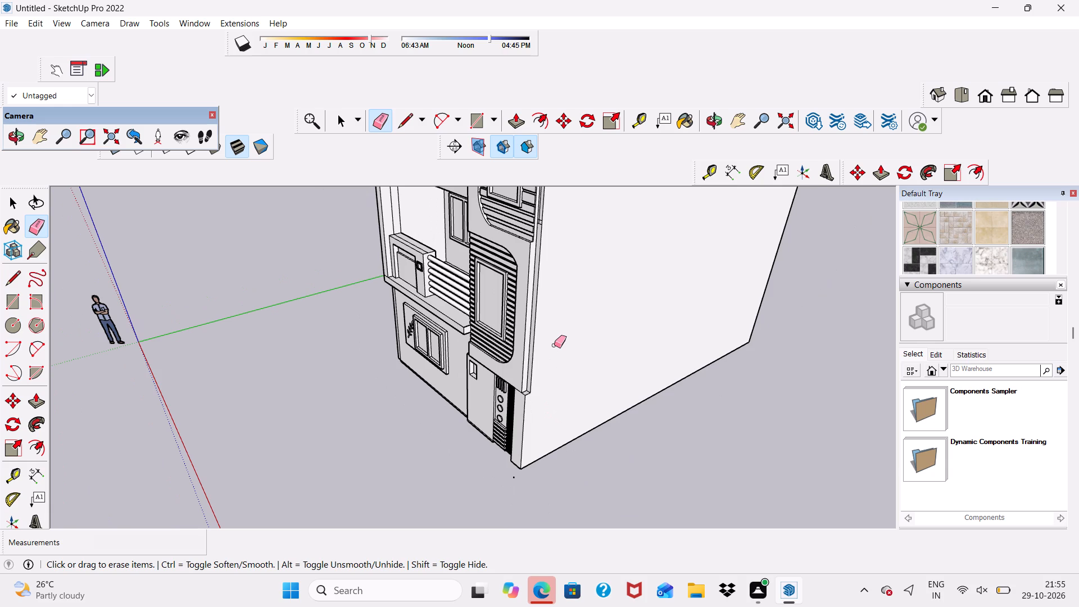
# Erase the long vertical line and lower cross line on the corner pier's side beside the curved slatted window panel.
pyautogui.scroll(-7, 437, 606)
pyautogui.scroll(1, 505, 174)
pyautogui.scroll(-12, 507, 225)
pyautogui.scroll(2, 543, 296)
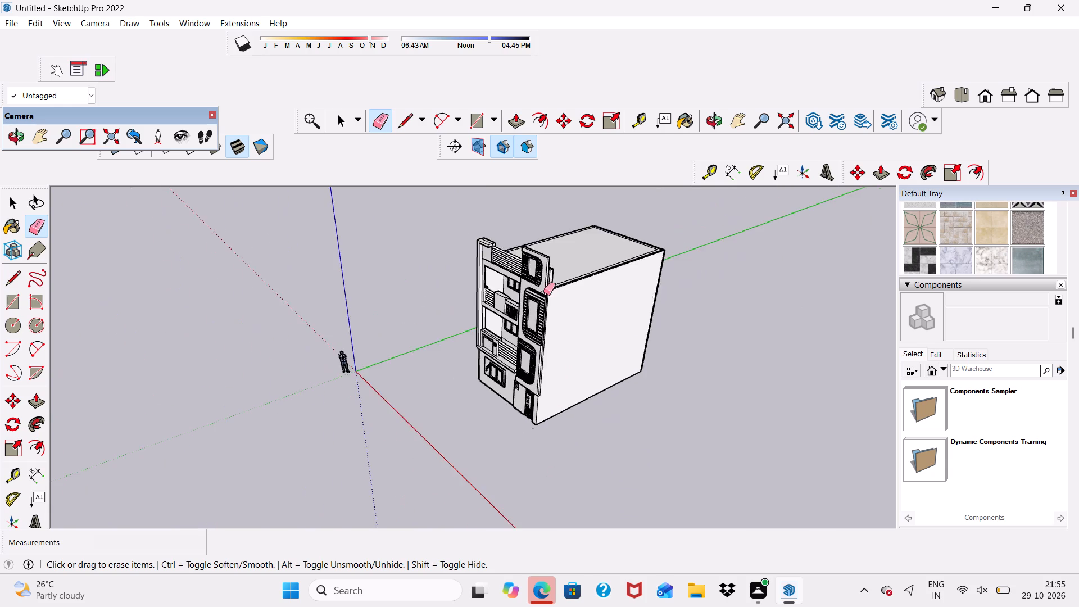
pyautogui.scroll(20, 543, 292)
pyautogui.scroll(4, 543, 292)
pyautogui.scroll(-1, 506, 360)
pyautogui.moveTo(506, 360); pyautogui.dragTo(600, 311, button='middle')
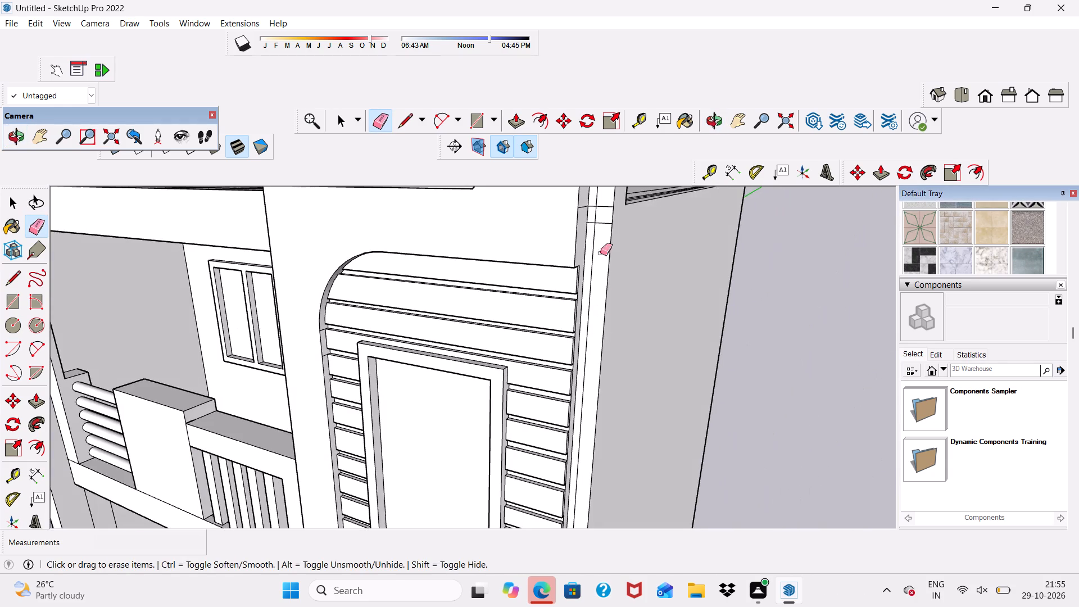
pyautogui.scroll(5, 616, 184)
pyautogui.scroll(-2, 597, 207)
pyautogui.scroll(3, 597, 207)
pyautogui.moveTo(597, 204); pyautogui.dragTo(583, 257)
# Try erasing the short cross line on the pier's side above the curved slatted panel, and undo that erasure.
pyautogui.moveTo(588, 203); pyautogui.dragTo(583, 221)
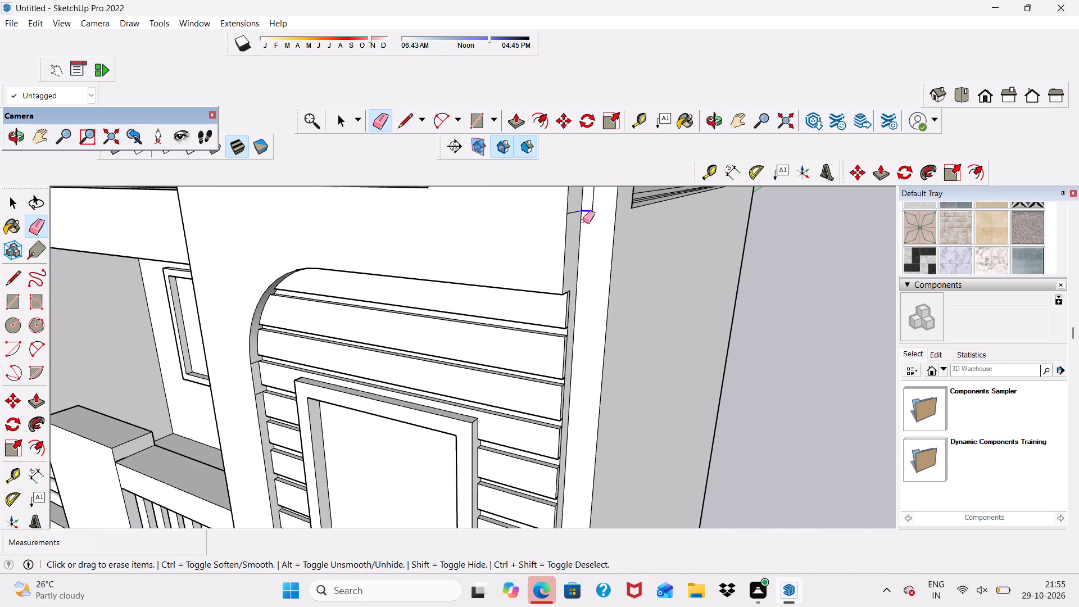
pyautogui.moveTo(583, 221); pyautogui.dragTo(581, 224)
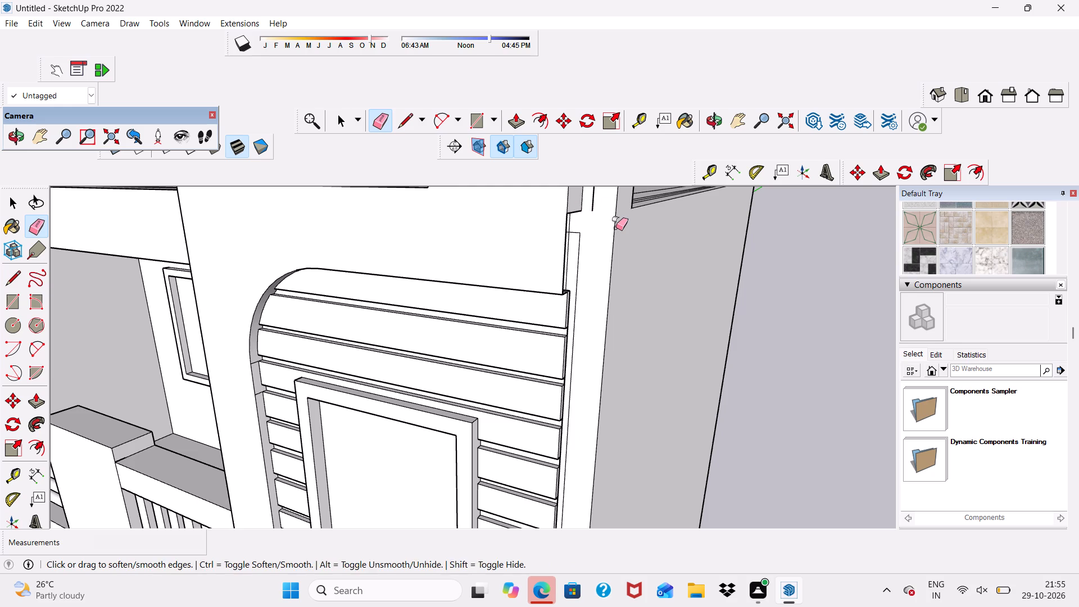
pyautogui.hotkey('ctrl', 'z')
# Erase the short cross lines and the adjoining vertical line on the pier's side above the curved slatted panel.
pyautogui.scroll(5, 611, 223)
pyautogui.scroll(-1, 563, 194)
pyautogui.scroll(3, 563, 194)
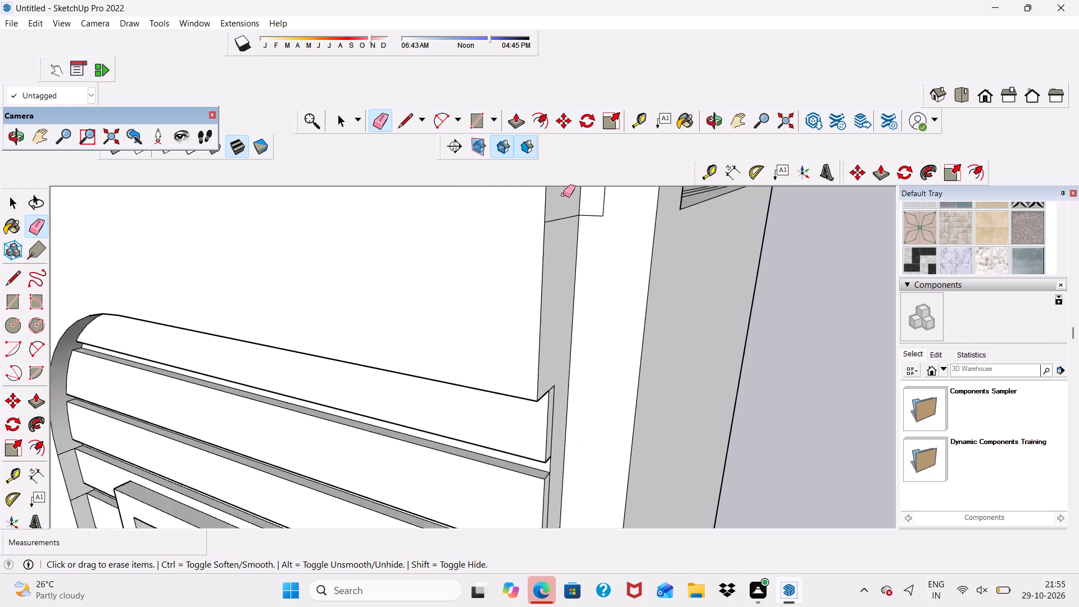
pyautogui.scroll(2, 563, 194)
pyautogui.moveTo(563, 222); pyautogui.dragTo(561, 228)
pyautogui.moveTo(598, 216); pyautogui.dragTo(597, 230)
pyautogui.moveTo(601, 206); pyautogui.dragTo(607, 211)
pyautogui.scroll(-7, 606, 219)
pyautogui.scroll(-14, 615, 314)
pyautogui.scroll(3, 615, 231)
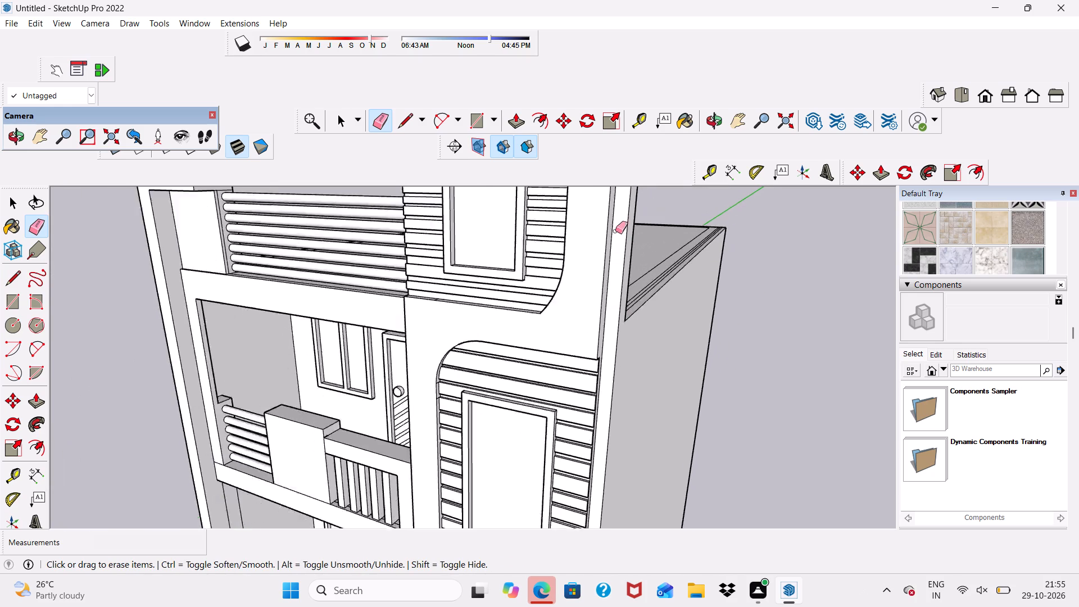
# Push/Pull the narrow side face of the projecting front slab out 4 13/16 inches, flush with the side wall's corner.
pyautogui.scroll(3, 615, 231)
pyautogui.scroll(-4, 612, 234)
pyautogui.click(518, 124)
pyautogui.scroll(3, 610, 345)
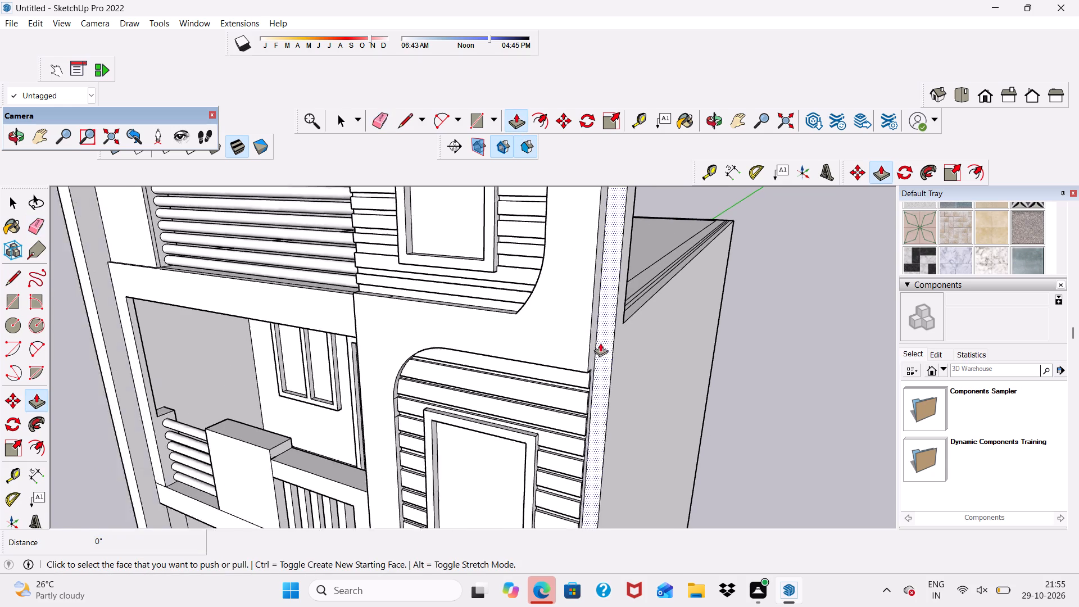
pyautogui.scroll(2, 600, 343)
pyautogui.click(592, 327)
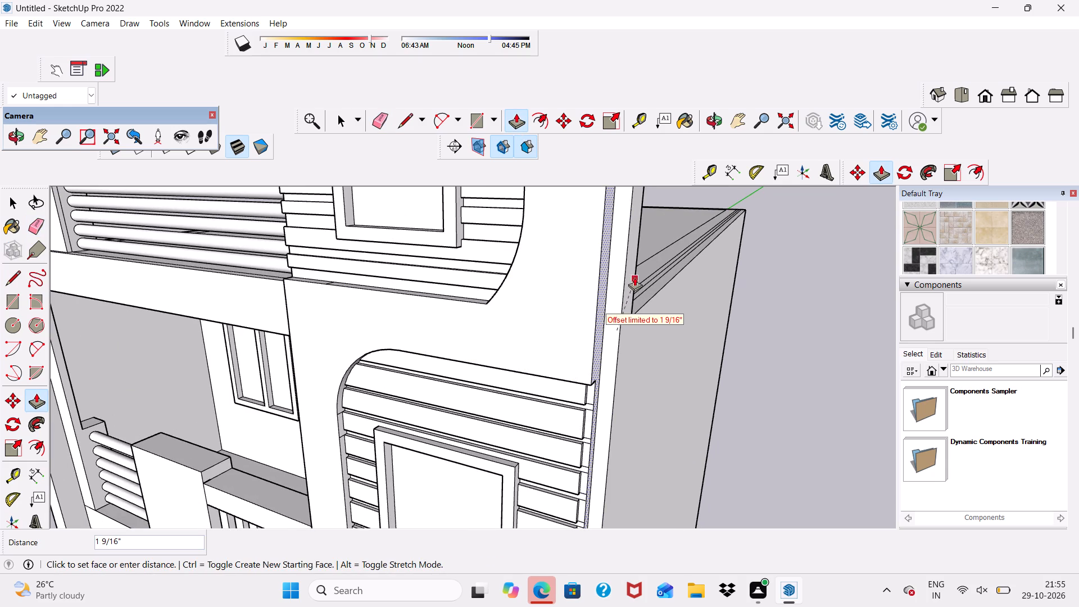
pyautogui.scroll(-4, 609, 320)
pyautogui.moveTo(618, 357); pyautogui.dragTo(501, 335, button='middle')
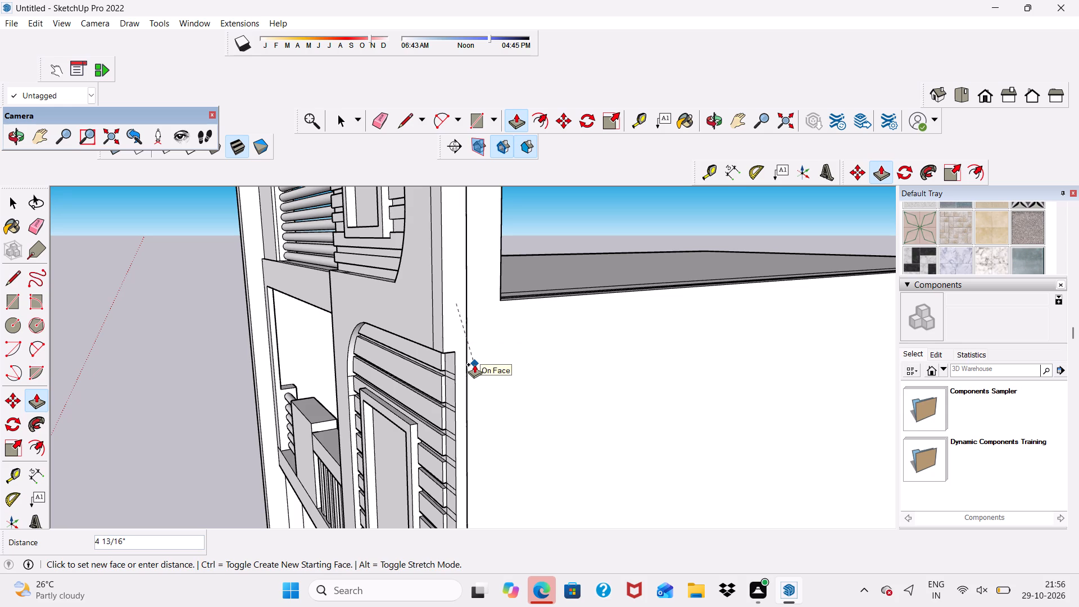
pyautogui.scroll(1, 469, 345)
pyautogui.scroll(-3, 564, 295)
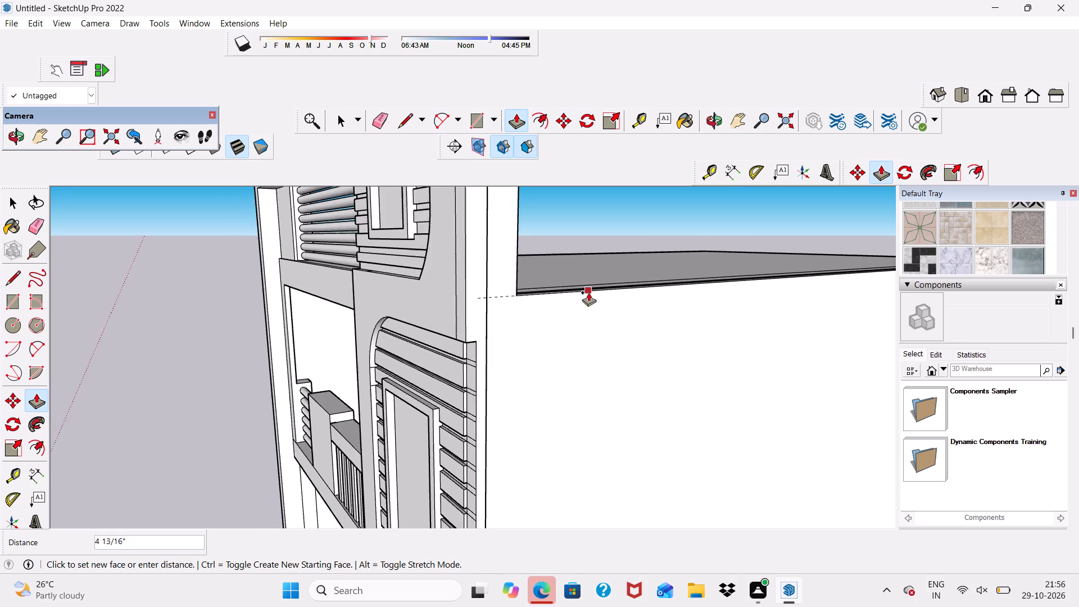
pyautogui.moveTo(586, 292); pyautogui.dragTo(514, 326, button='middle')
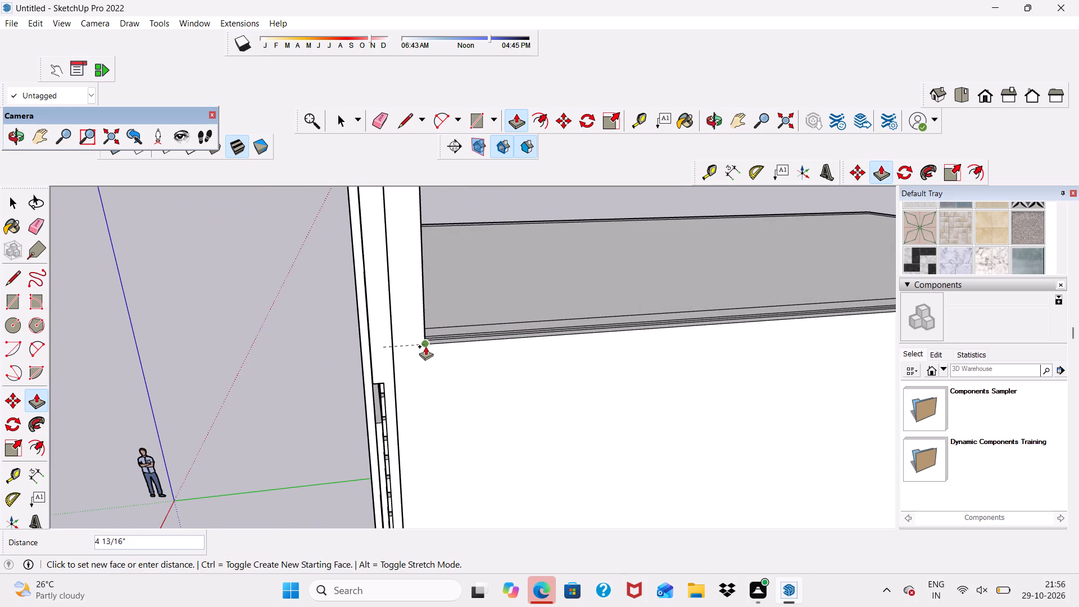
pyautogui.click(428, 345)
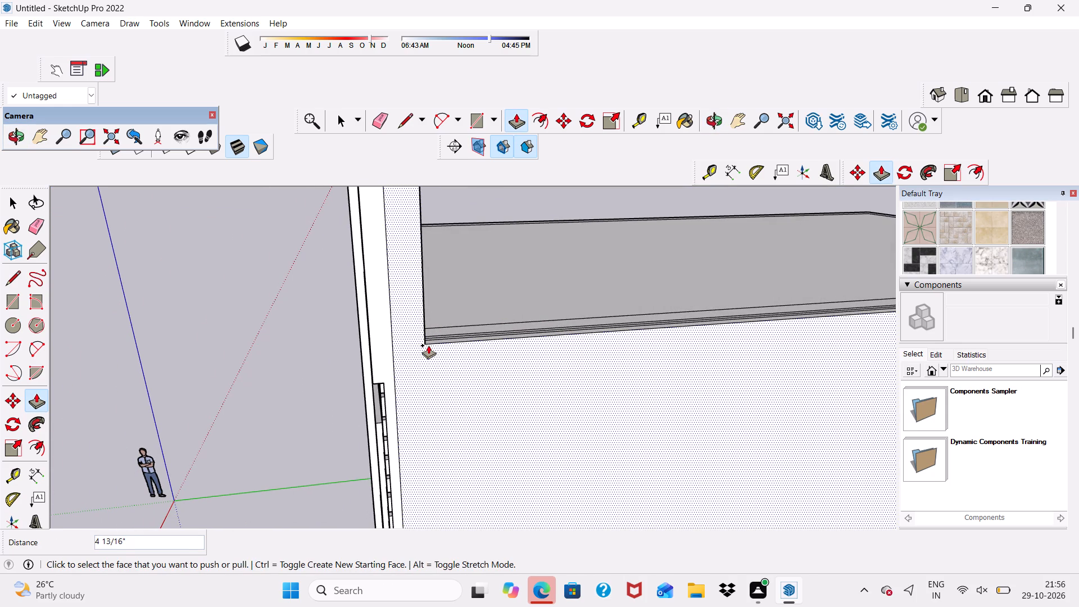
# Erase the short bottom edge and the vertical edge outlining the slab's lower end on the side wall.
pyautogui.scroll(-6, 374, 231)
pyautogui.scroll(-6, 519, 240)
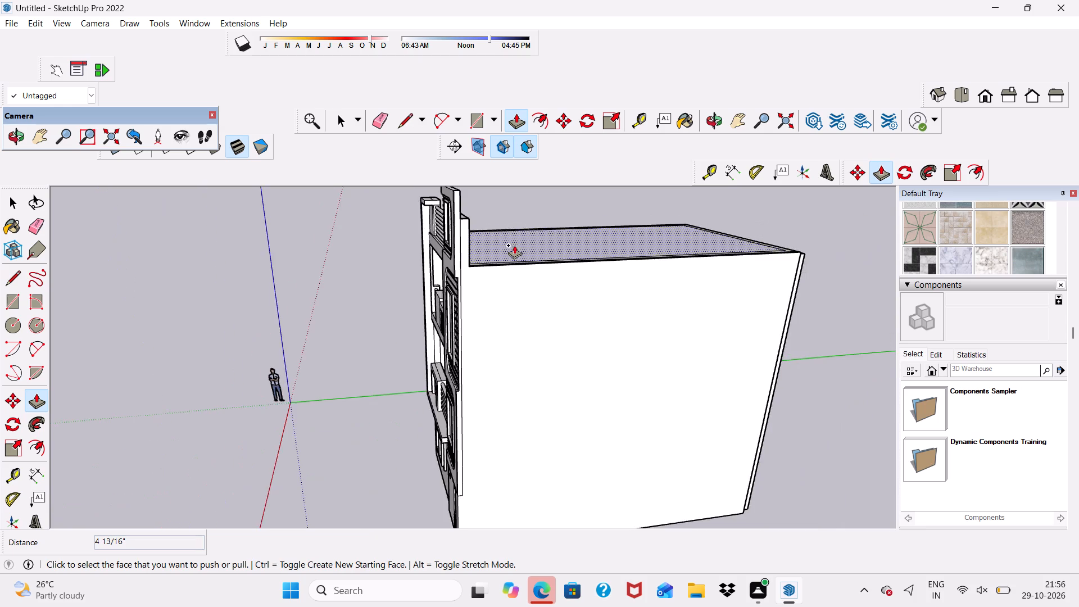
pyautogui.scroll(-6, 511, 242)
pyautogui.scroll(5, 479, 337)
pyautogui.scroll(-2, 480, 343)
pyautogui.scroll(12, 500, 424)
pyautogui.moveTo(465, 406); pyautogui.dragTo(643, 402, button='middle')
pyautogui.scroll(6, 591, 392)
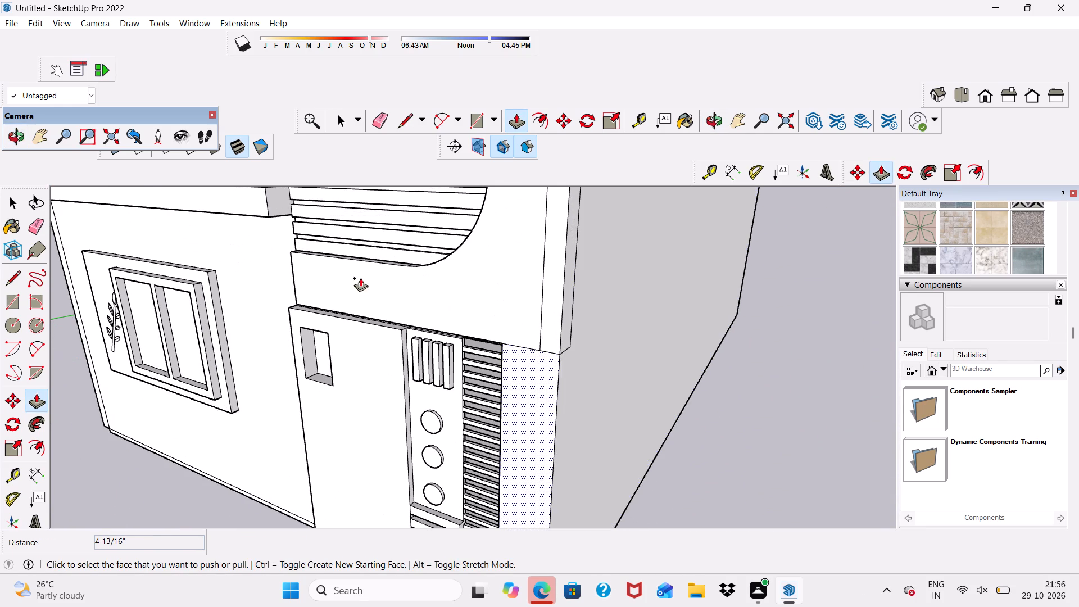
pyautogui.click(384, 119)
pyautogui.scroll(4, 686, 332)
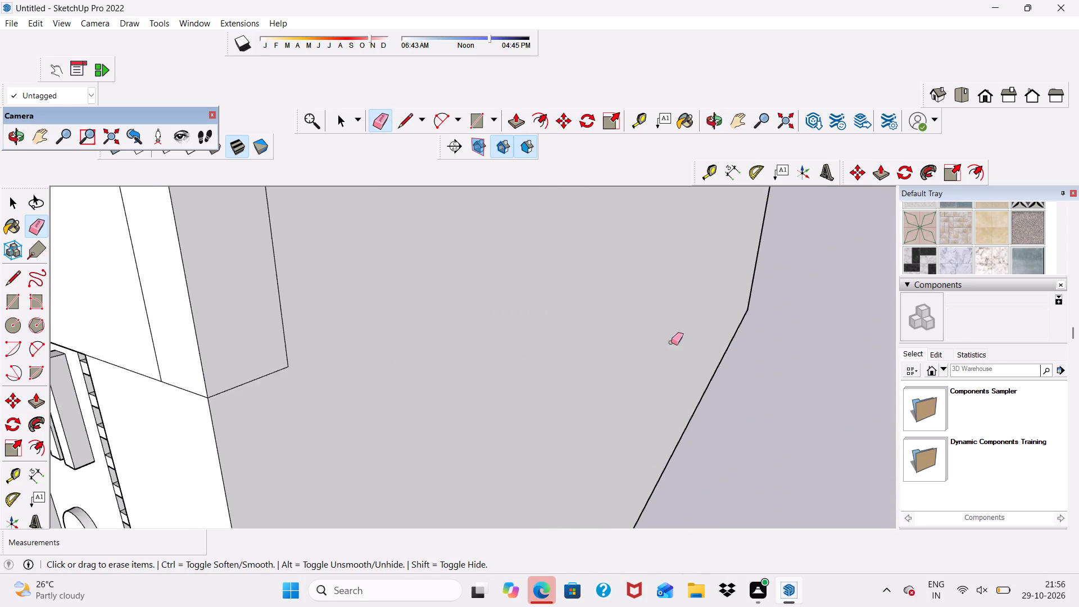
pyautogui.scroll(-4, 356, 414)
pyautogui.scroll(4, 337, 365)
pyautogui.moveTo(288, 364); pyautogui.dragTo(291, 409)
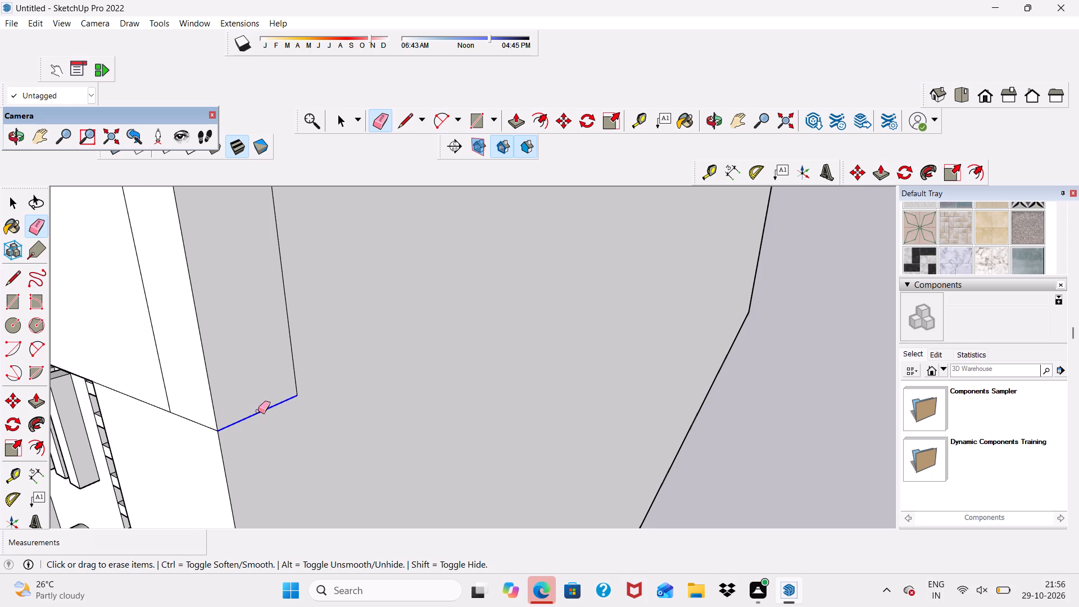
pyautogui.moveTo(266, 403); pyautogui.dragTo(298, 334)
pyautogui.scroll(-3, 298, 348)
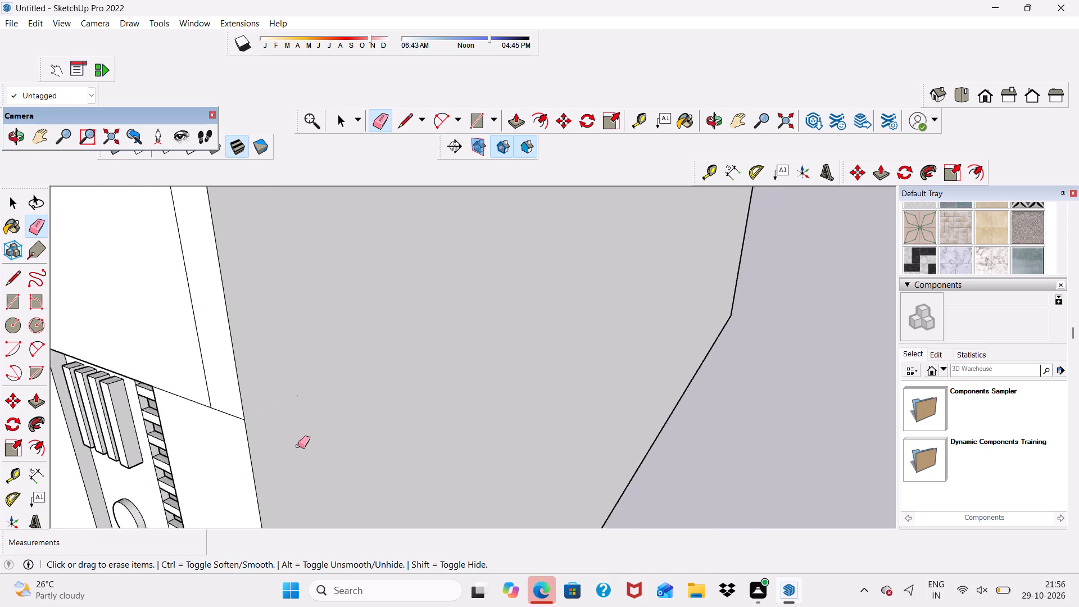
# Erase the leftover vertical edges on the side wall beside the upper slatted panels, near the roof parapet's front end.
pyautogui.scroll(-20, 298, 446)
pyautogui.scroll(-12, 298, 446)
pyautogui.scroll(5, 306, 295)
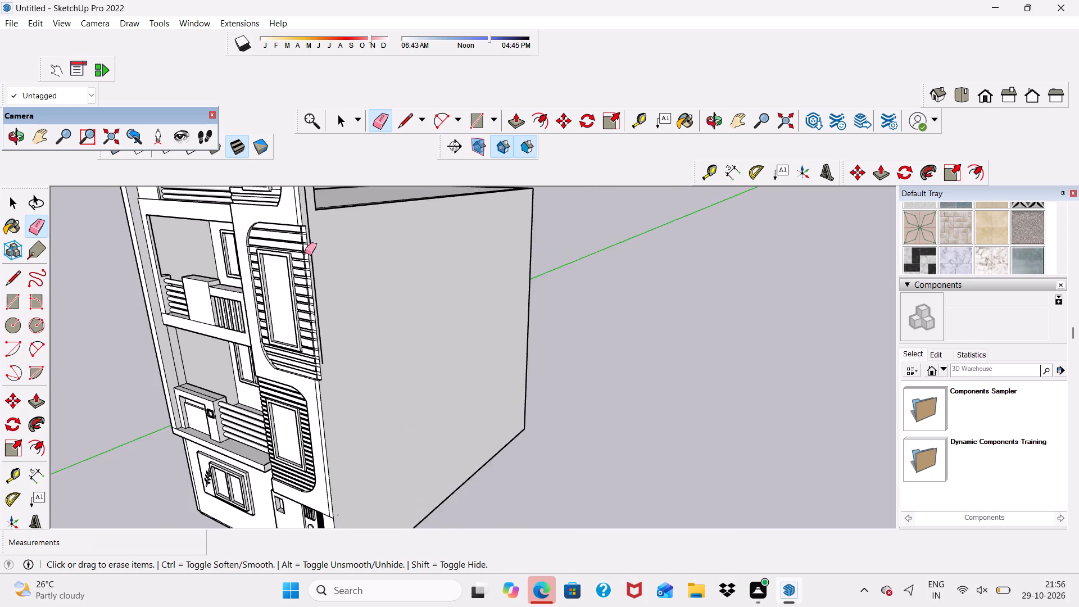
pyautogui.scroll(18, 305, 252)
pyautogui.click(314, 212)
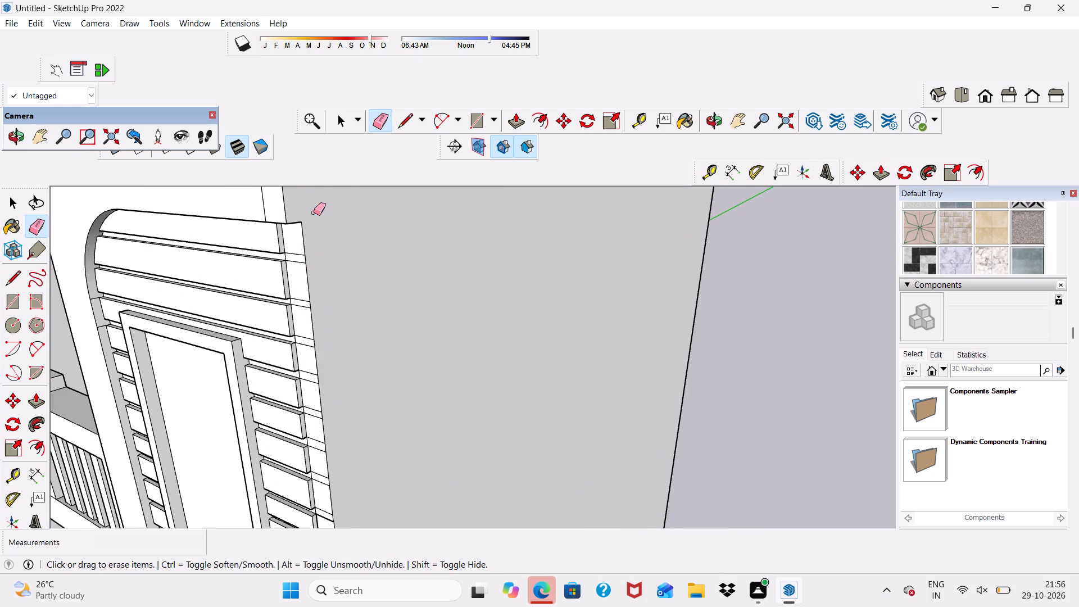
pyautogui.scroll(-6, 323, 266)
pyautogui.scroll(-6, 376, 446)
pyautogui.scroll(6, 364, 357)
pyautogui.scroll(5, 321, 320)
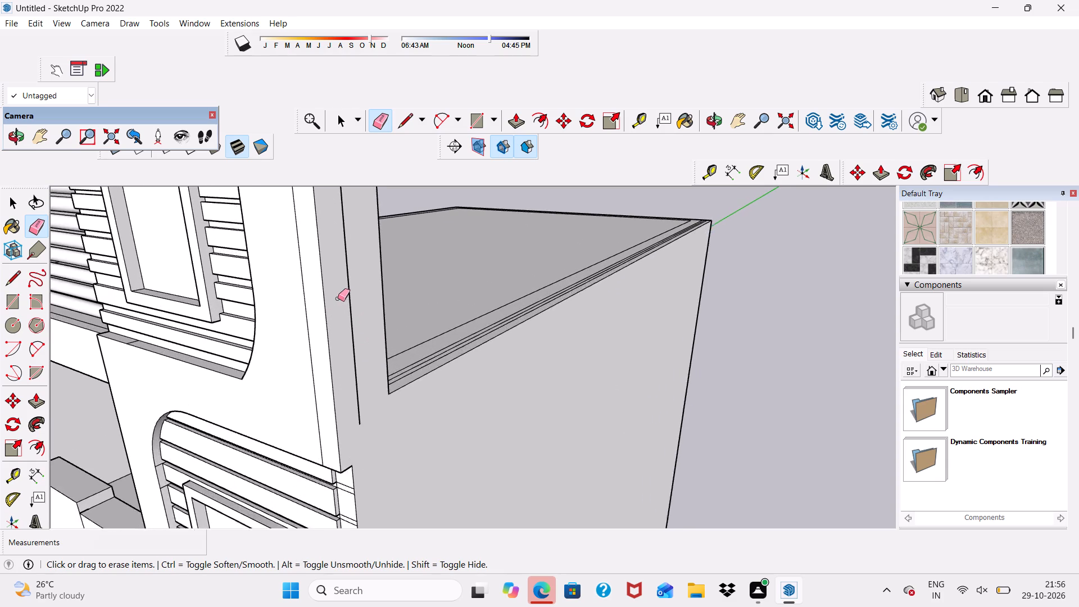
pyautogui.scroll(1, 338, 298)
pyautogui.moveTo(345, 297); pyautogui.dragTo(353, 314)
pyautogui.moveTo(365, 425); pyautogui.dragTo(360, 437)
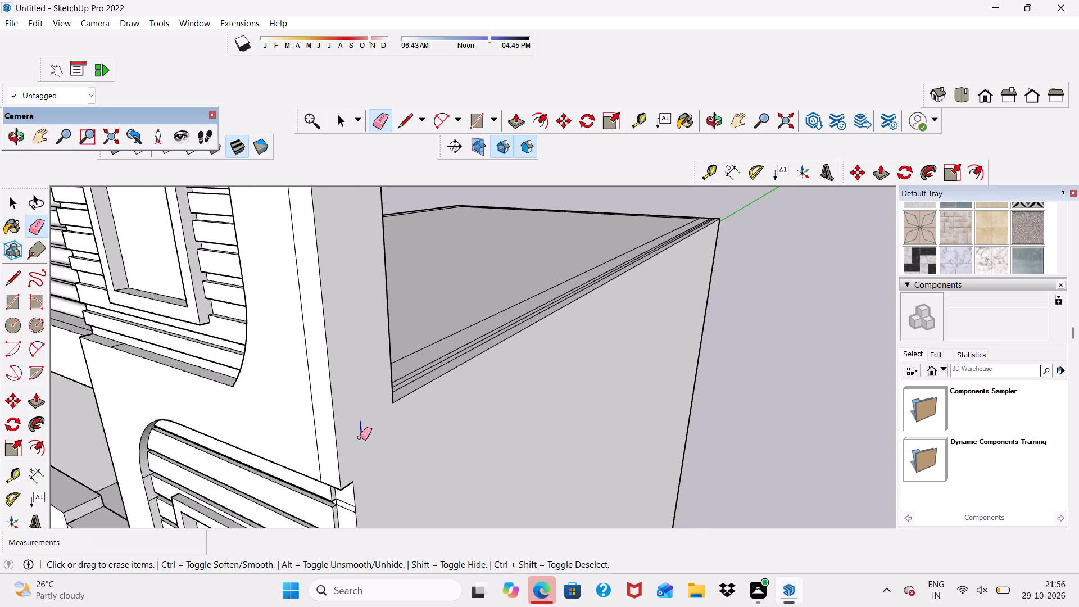
pyautogui.moveTo(360, 437); pyautogui.dragTo(359, 438)
# Erase the vertical seam on the front face's outer corner strip beside the topmost slatted window panel.
pyautogui.scroll(-13, 359, 407)
pyautogui.moveTo(334, 461); pyautogui.dragTo(478, 407, button='middle')
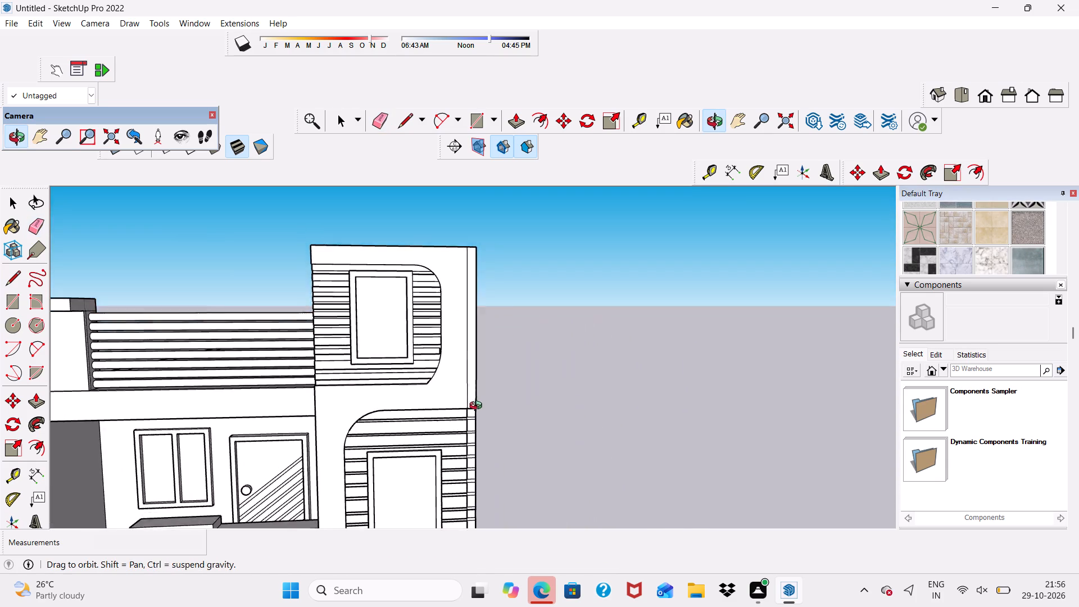
pyautogui.moveTo(478, 407); pyautogui.dragTo(478, 406, button='middle')
pyautogui.scroll(6, 479, 408)
pyautogui.scroll(-5, 420, 385)
pyautogui.scroll(-1, 509, 389)
pyautogui.scroll(10, 418, 422)
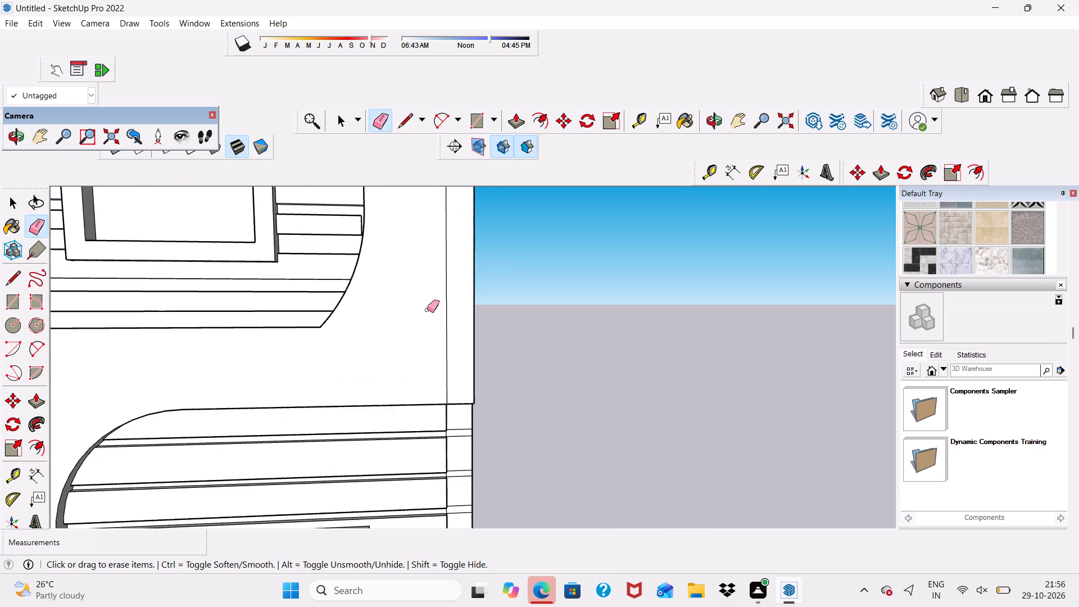
pyautogui.scroll(5, 427, 310)
pyautogui.moveTo(437, 311); pyautogui.dragTo(469, 375)
pyautogui.scroll(-14, 429, 391)
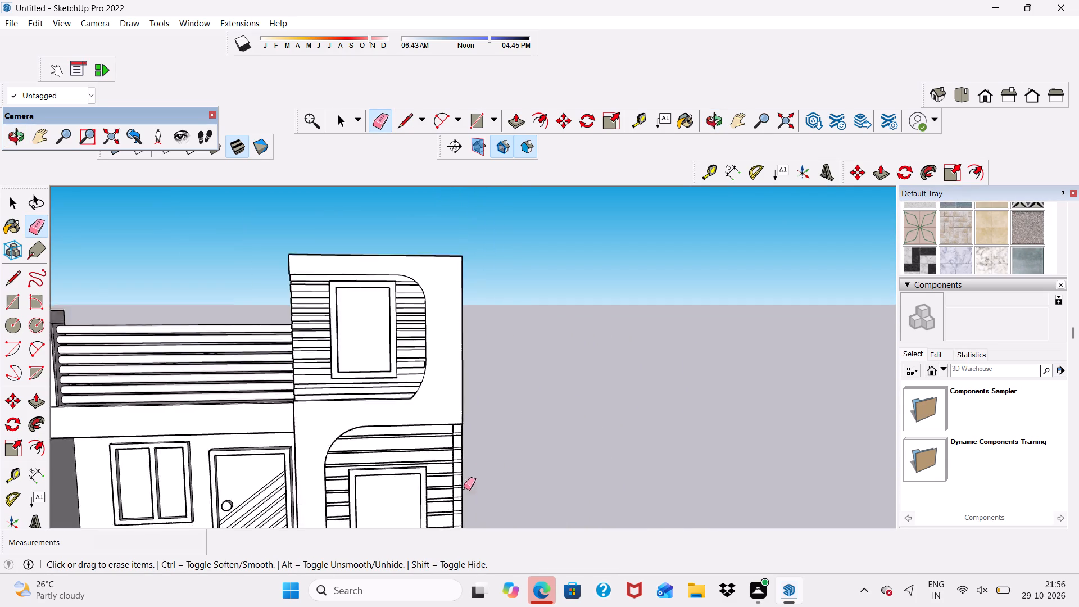
# Erase the vertical seam on the front face's outer corner strip below the middle slatted window panel.
pyautogui.scroll(6, 495, 267)
pyautogui.scroll(-6, 493, 264)
pyautogui.moveTo(460, 373); pyautogui.dragTo(462, 296, button='middle')
pyautogui.scroll(6, 462, 297)
pyautogui.scroll(-2, 461, 306)
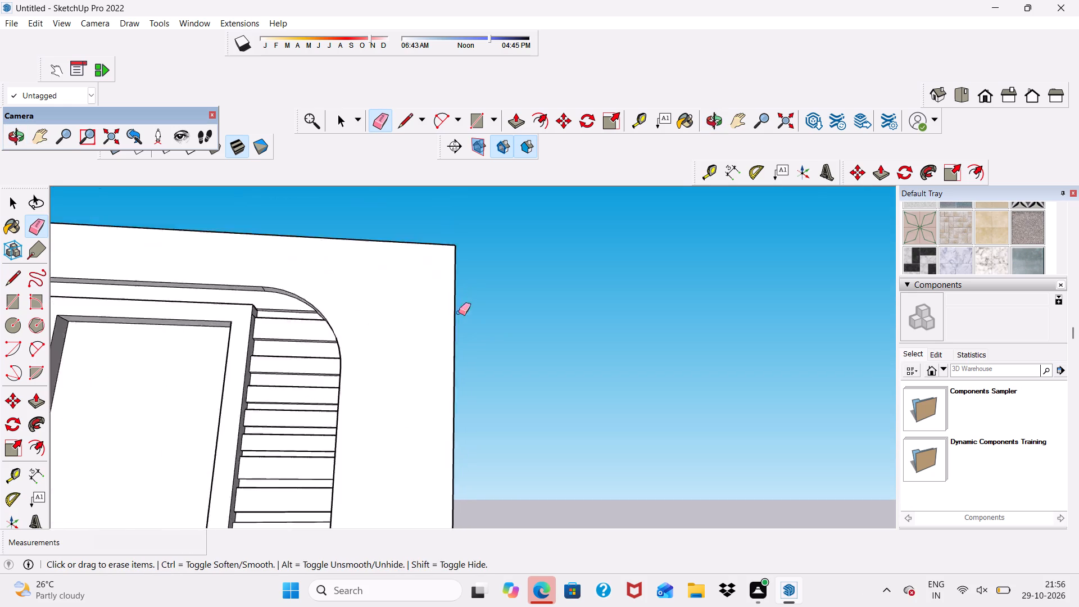
pyautogui.scroll(-15, 459, 312)
pyautogui.scroll(-6, 448, 410)
pyautogui.scroll(7, 439, 519)
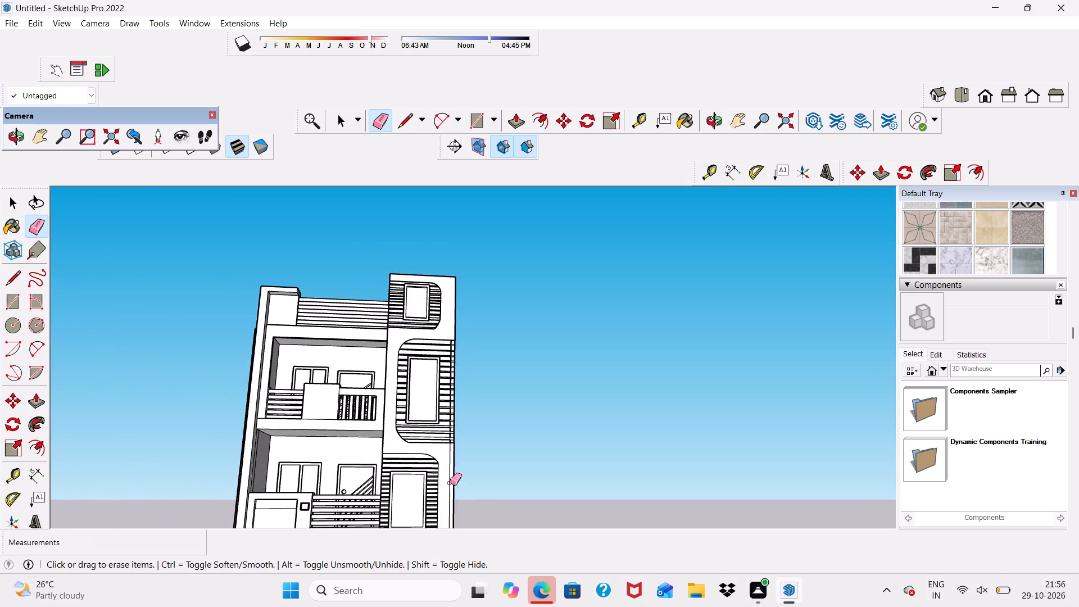
pyautogui.scroll(12, 450, 483)
pyautogui.moveTo(453, 410); pyautogui.dragTo(439, 438)
pyautogui.scroll(-4, 444, 421)
pyautogui.moveTo(445, 422); pyautogui.dragTo(285, 560, button='middle')
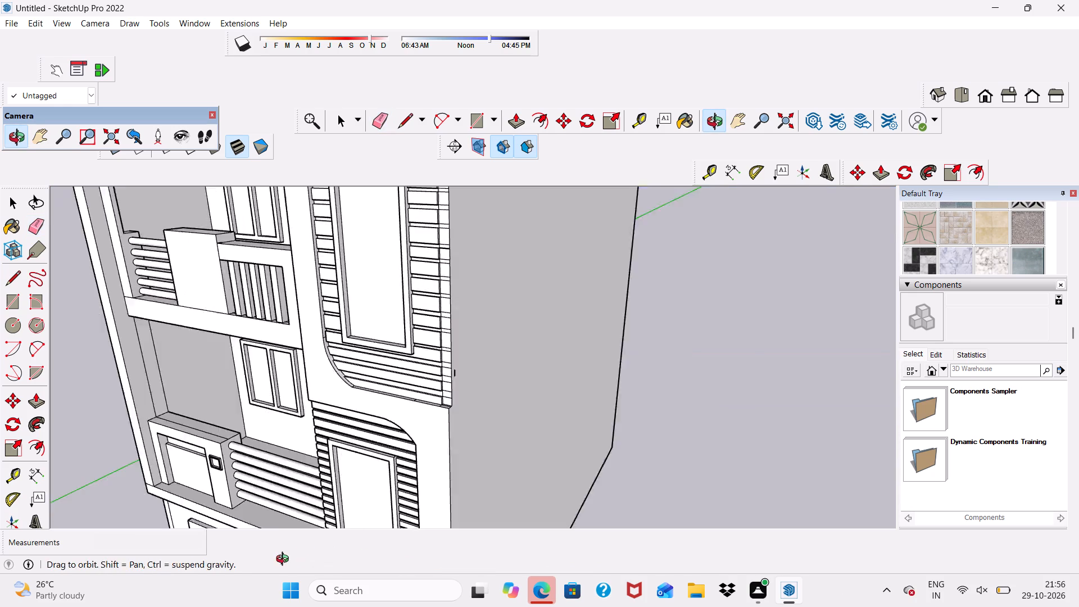
# Push/Pull the outer end face of the lowest slat below the tall window out 4 13/16" flush with the side wall.
pyautogui.moveTo(285, 560); pyautogui.dragTo(277, 560, button='middle')
pyautogui.scroll(4, 335, 461)
pyautogui.scroll(5, 522, 318)
pyautogui.scroll(-1, 526, 315)
pyautogui.click(526, 315)
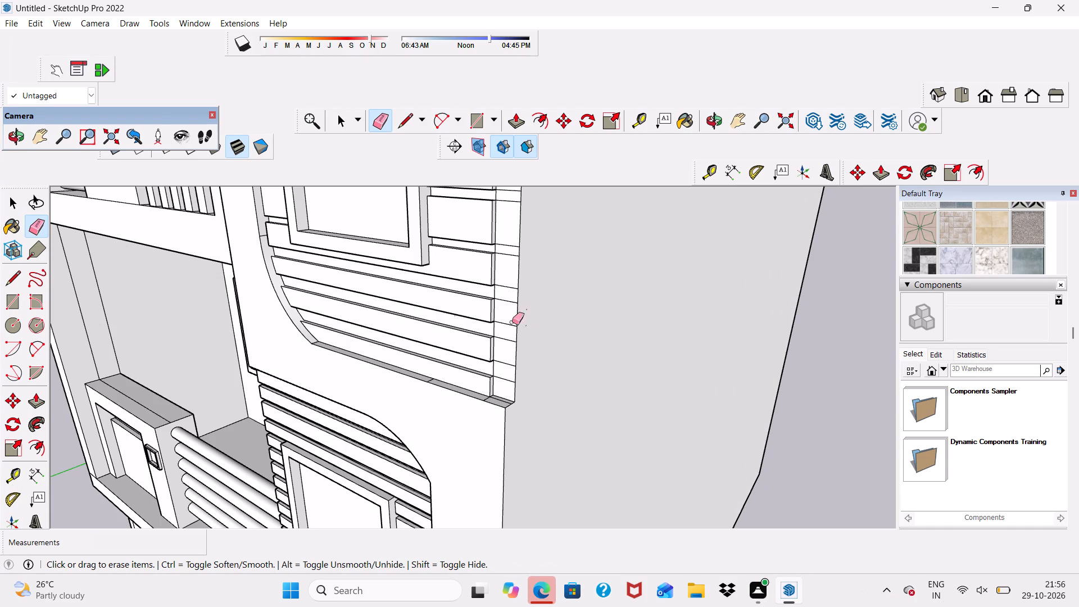
pyautogui.click(510, 121)
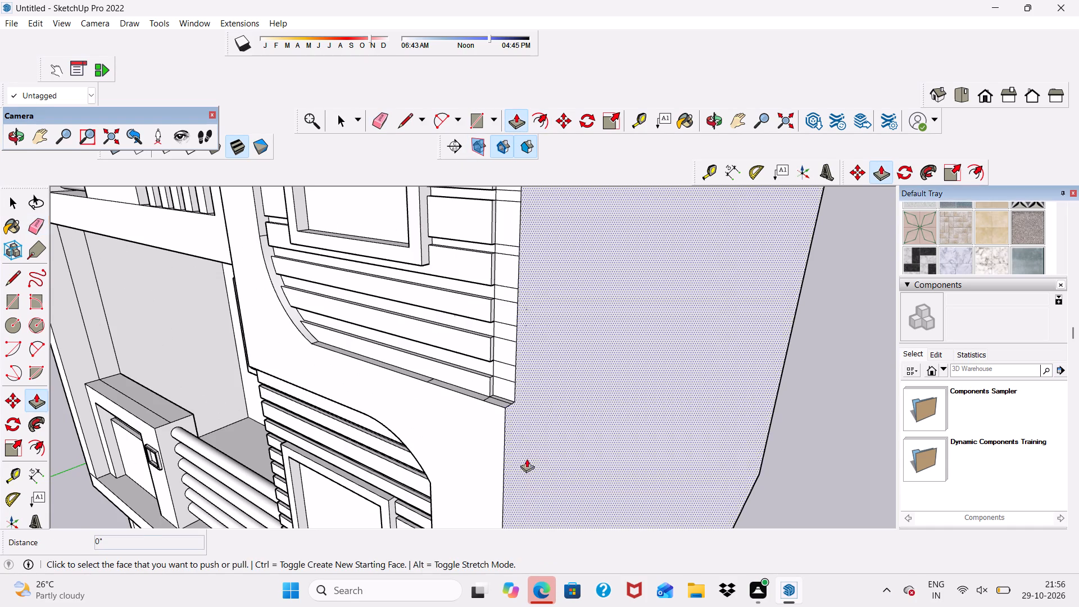
pyautogui.scroll(3, 526, 463)
pyautogui.scroll(9, 488, 343)
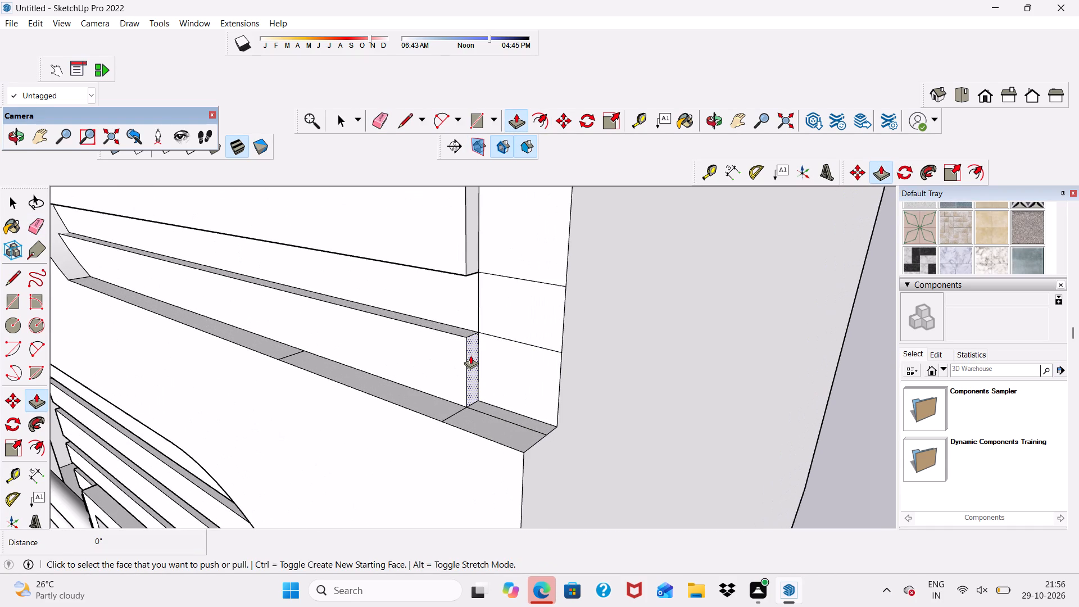
pyautogui.click(470, 355)
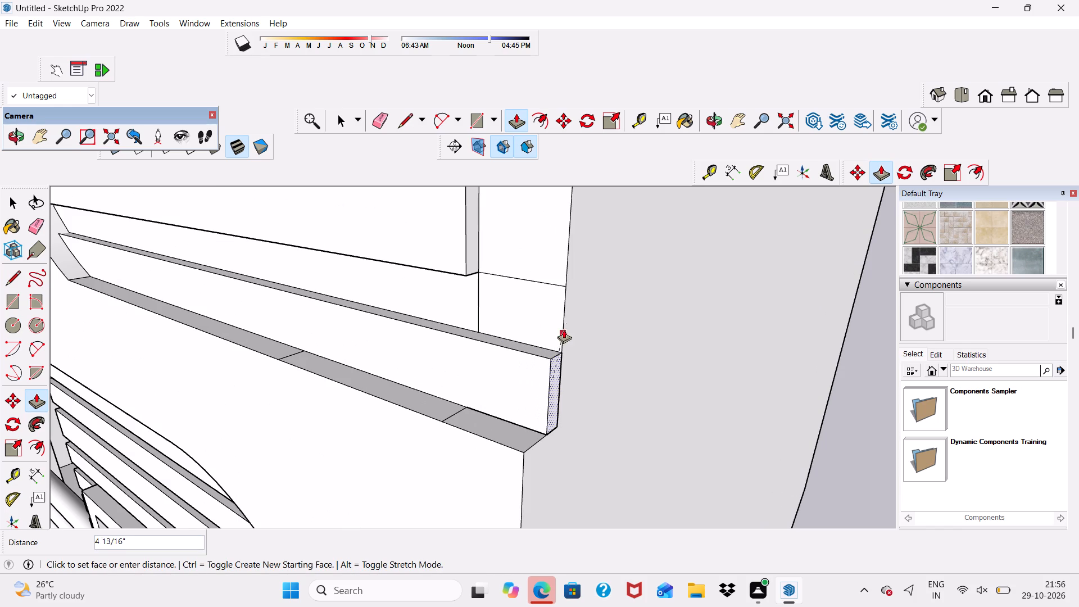
pyautogui.click(569, 322)
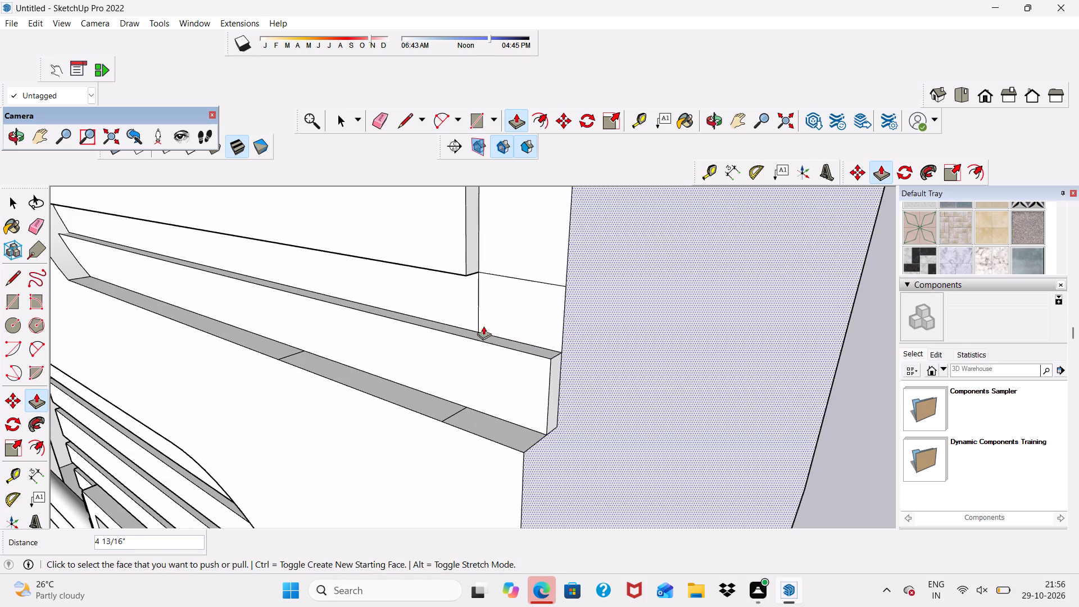
# Push/Pull the outer ends of the second and third slats from the panel's bottom out 4 13/16" to the side wall.
pyautogui.scroll(2, 475, 246)
pyautogui.click(475, 246)
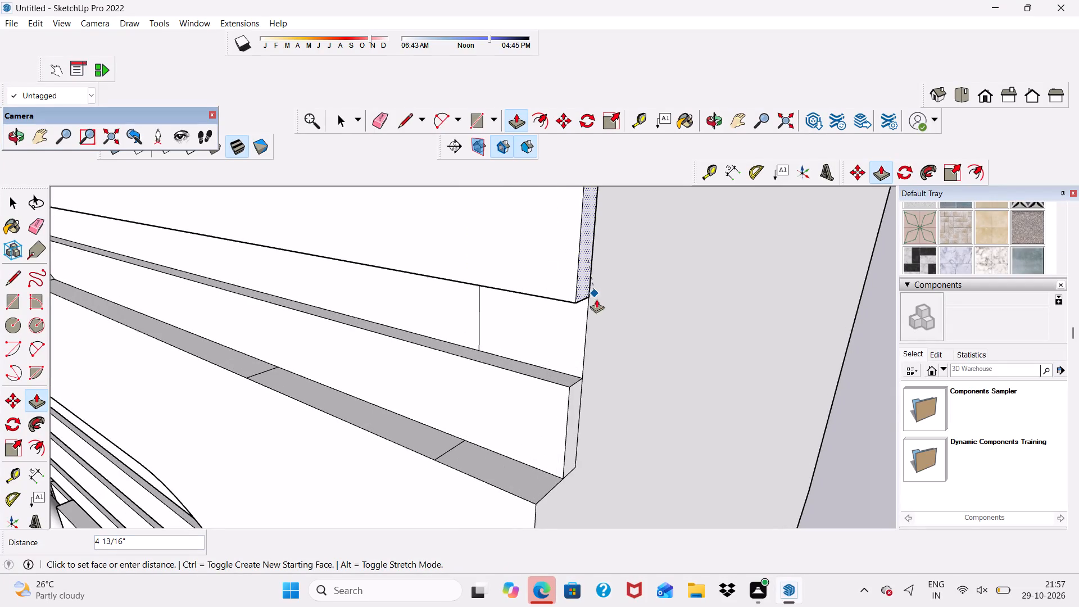
pyautogui.click(592, 314)
pyautogui.scroll(-5, 549, 375)
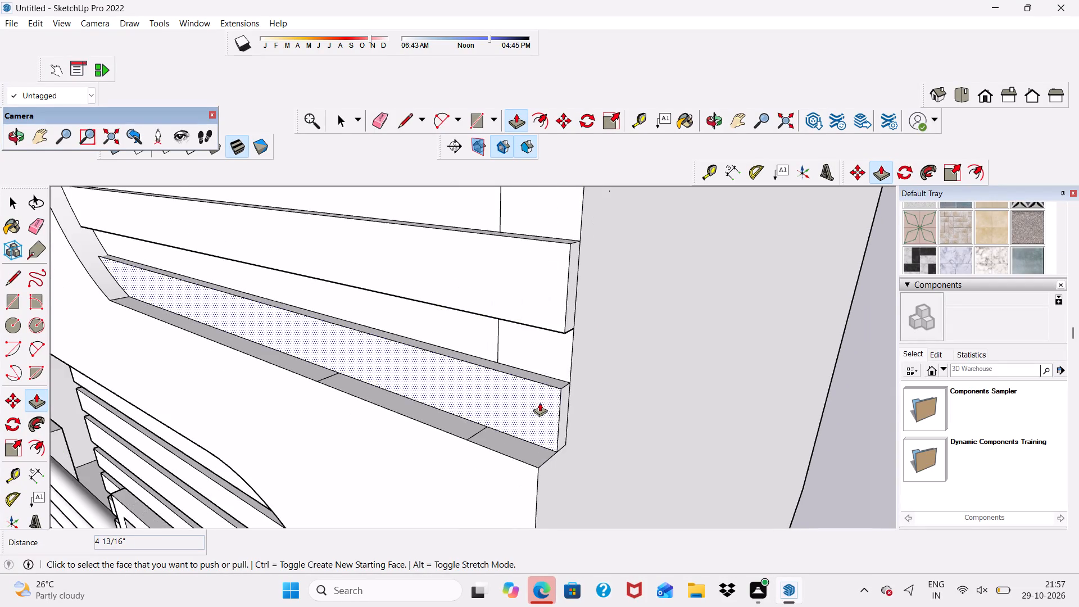
pyautogui.scroll(-10, 537, 420)
pyautogui.scroll(11, 514, 301)
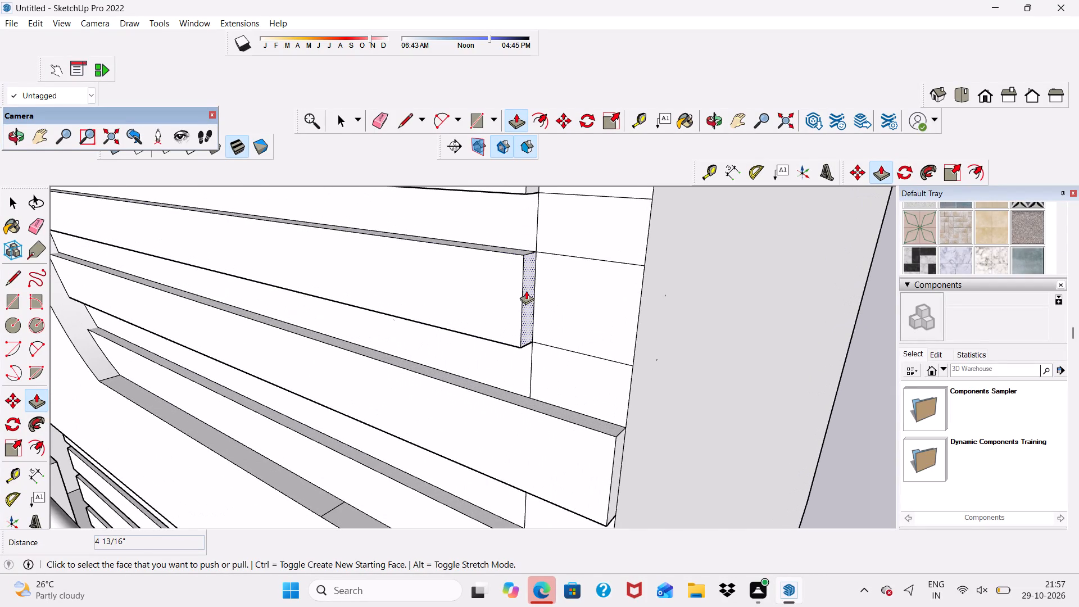
pyautogui.scroll(6, 526, 291)
pyautogui.click(526, 291)
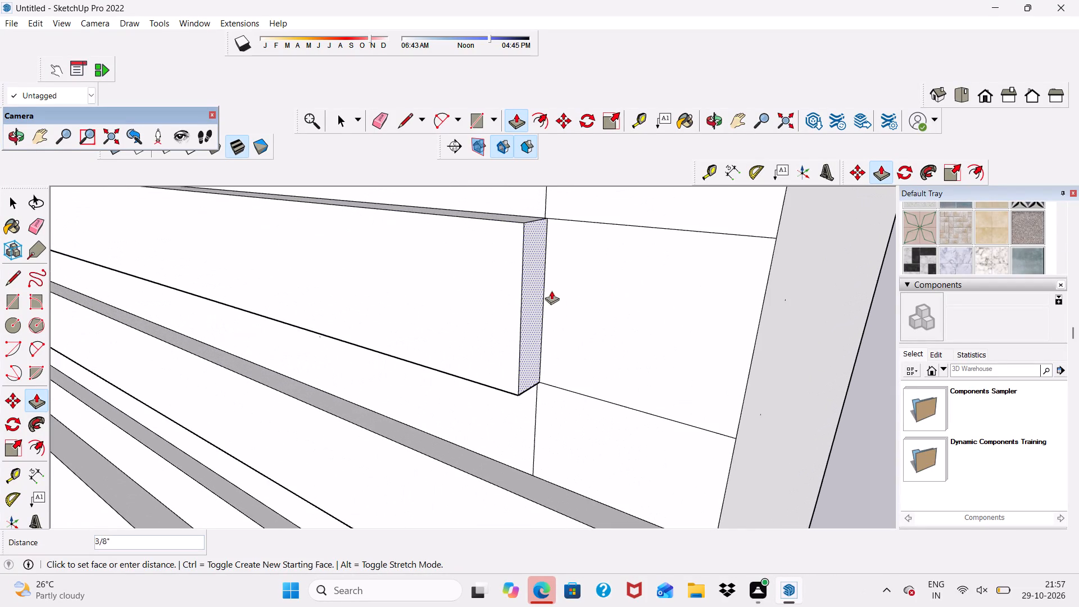
pyautogui.click(789, 198)
# Push/Pull the outer end face of the fourth slat from the bottom out 4 13/16" flush with the side wall.
pyautogui.scroll(-6, 769, 228)
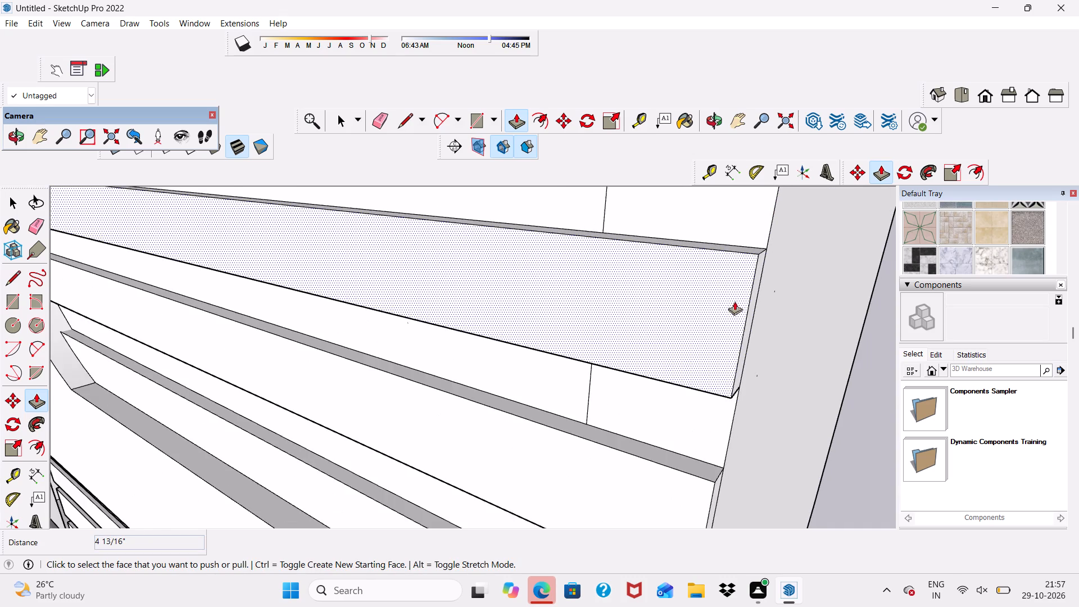
pyautogui.scroll(-12, 706, 291)
pyautogui.scroll(10, 652, 230)
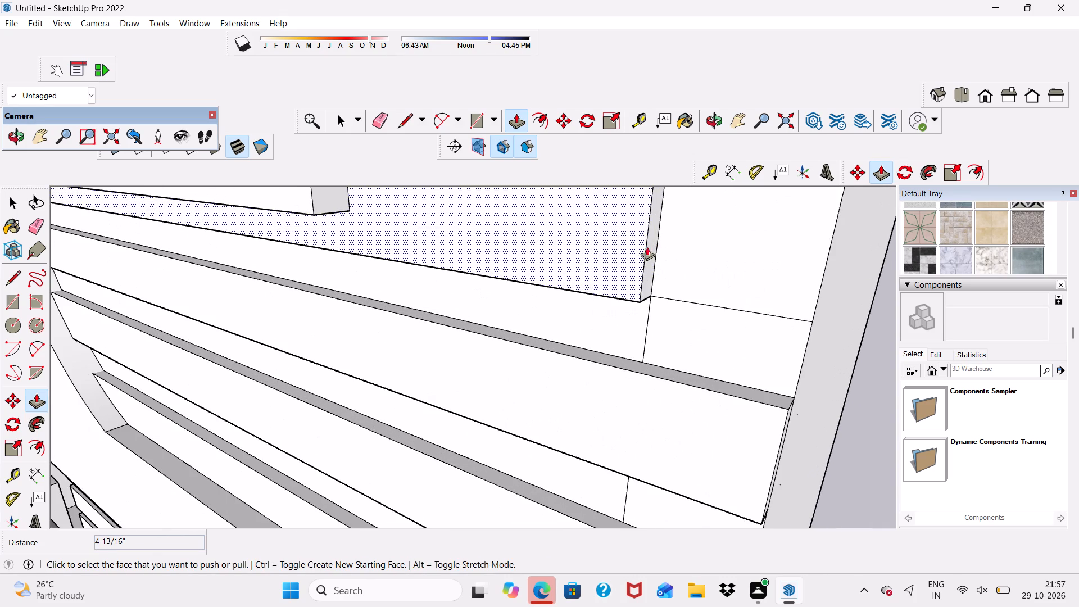
pyautogui.scroll(10, 650, 251)
pyautogui.click(650, 251)
pyautogui.scroll(-3, 688, 273)
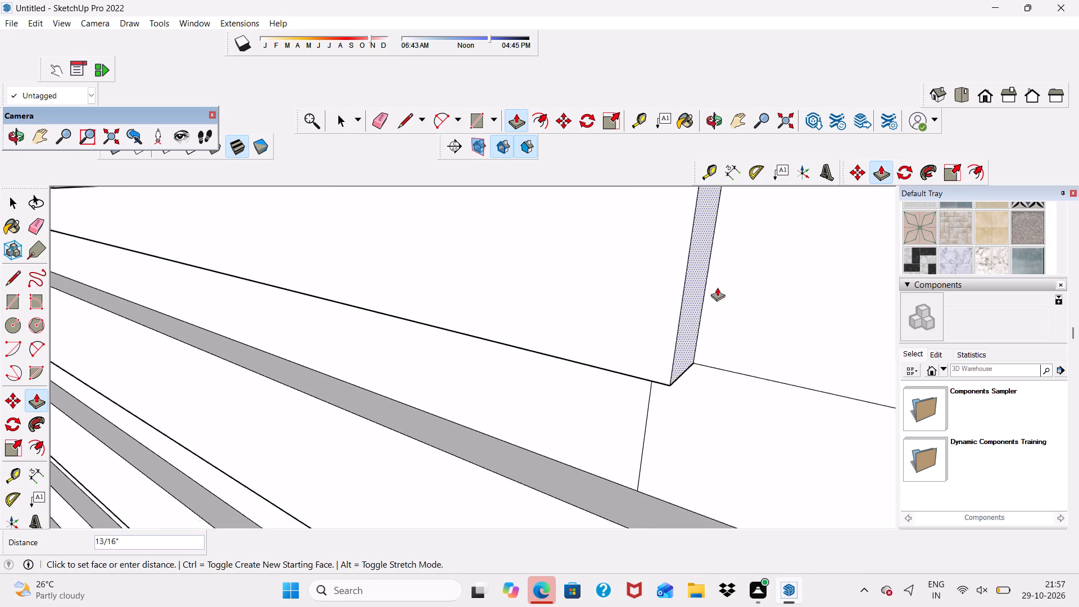
pyautogui.scroll(-3, 717, 287)
pyautogui.scroll(-12, 652, 211)
pyautogui.scroll(3, 736, 337)
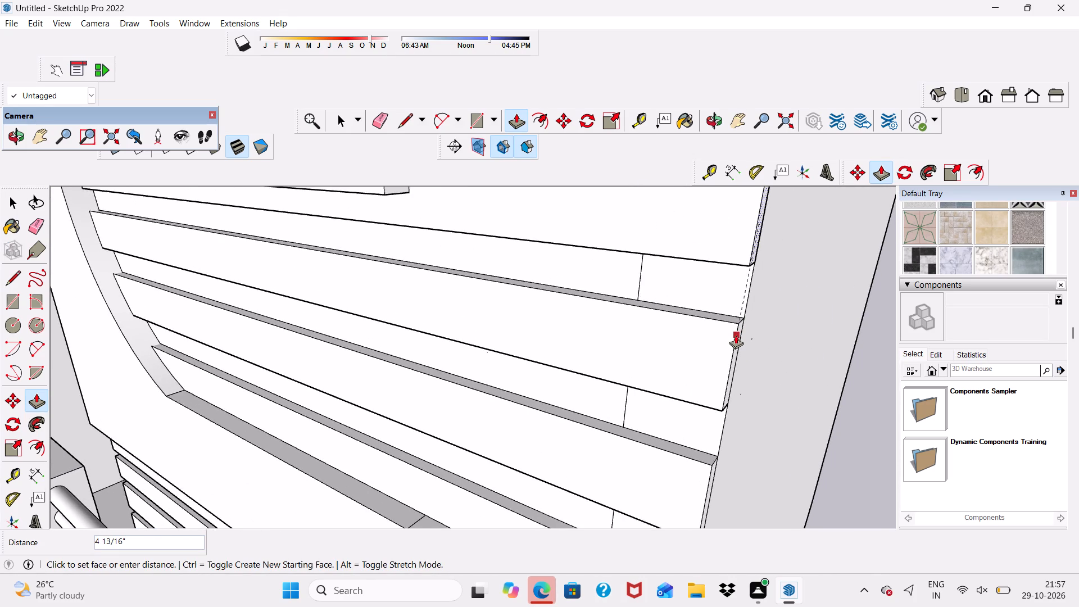
pyautogui.click(736, 335)
# Push/Pull the outer end face of the fifth slat, beside the window frame's lower end, out 4 13/16" to the side wall.
pyautogui.scroll(-12, 656, 330)
pyautogui.scroll(15, 627, 219)
pyautogui.click(617, 276)
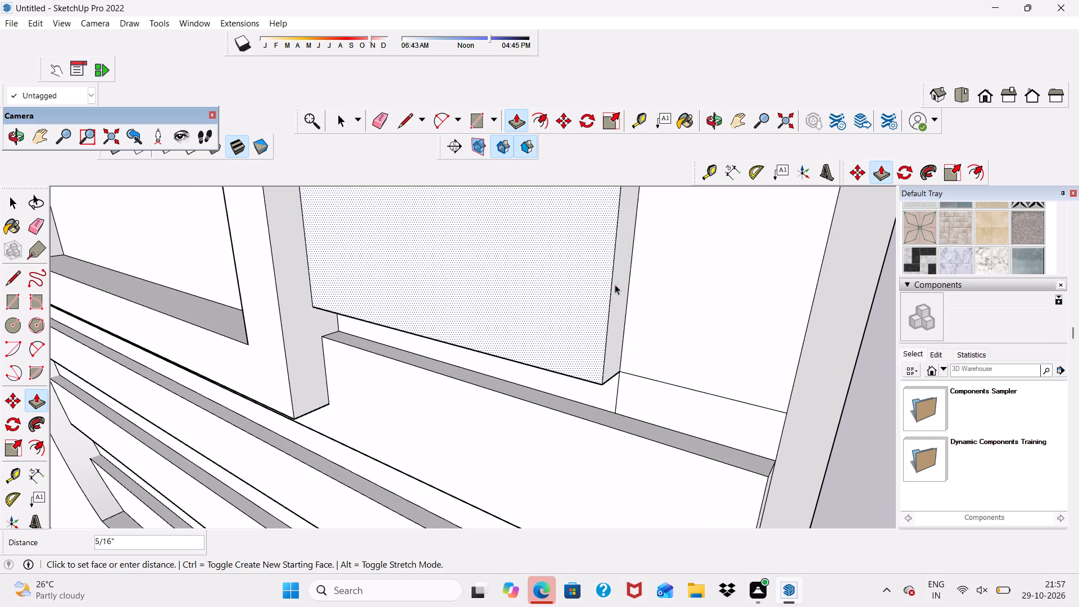
pyautogui.press('space')
pyautogui.scroll(9, 619, 288)
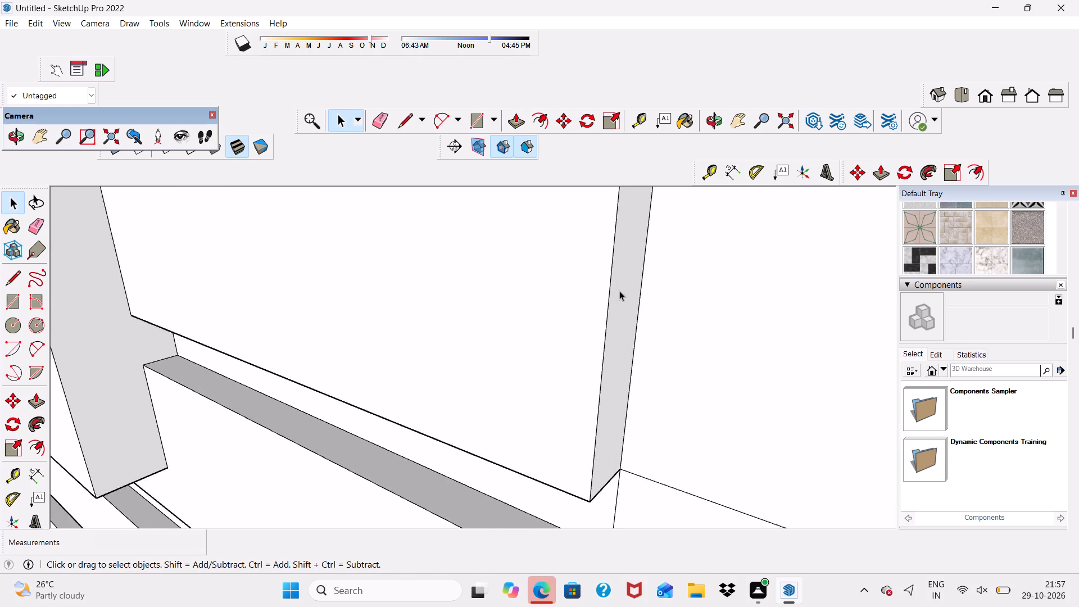
pyautogui.scroll(5, 619, 291)
pyautogui.click(619, 291)
pyautogui.click(514, 109)
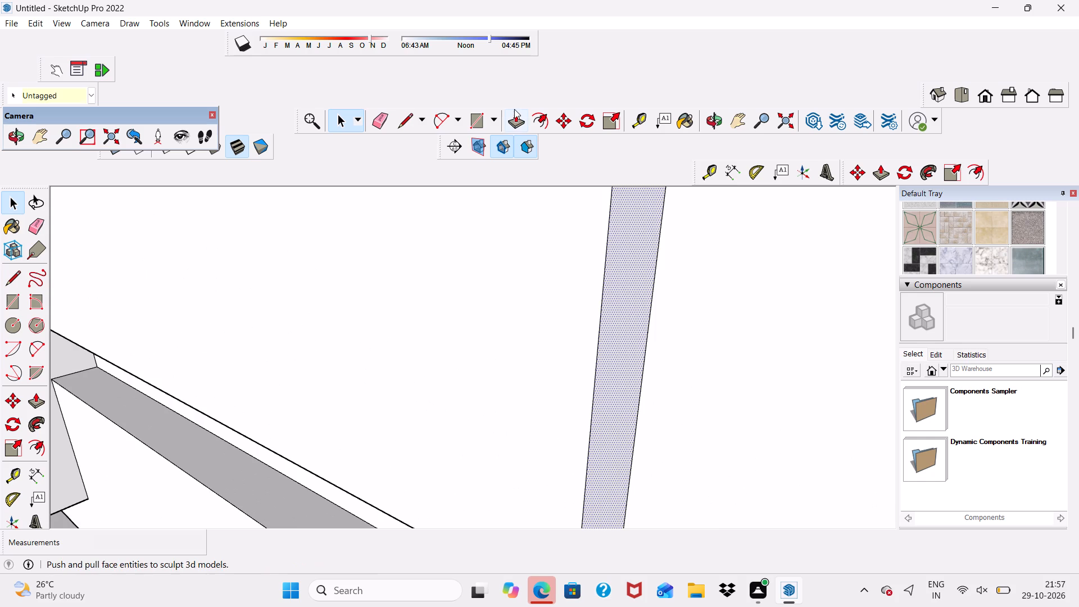
pyautogui.scroll(-3, 596, 244)
pyautogui.click(615, 324)
pyautogui.scroll(-6, 661, 326)
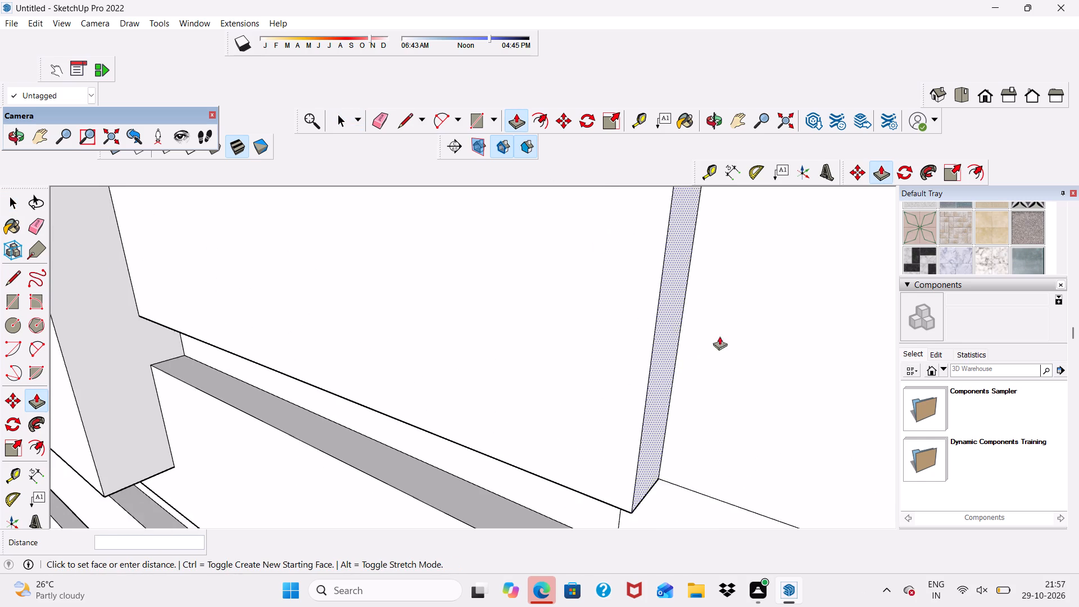
pyautogui.scroll(-11, 643, 233)
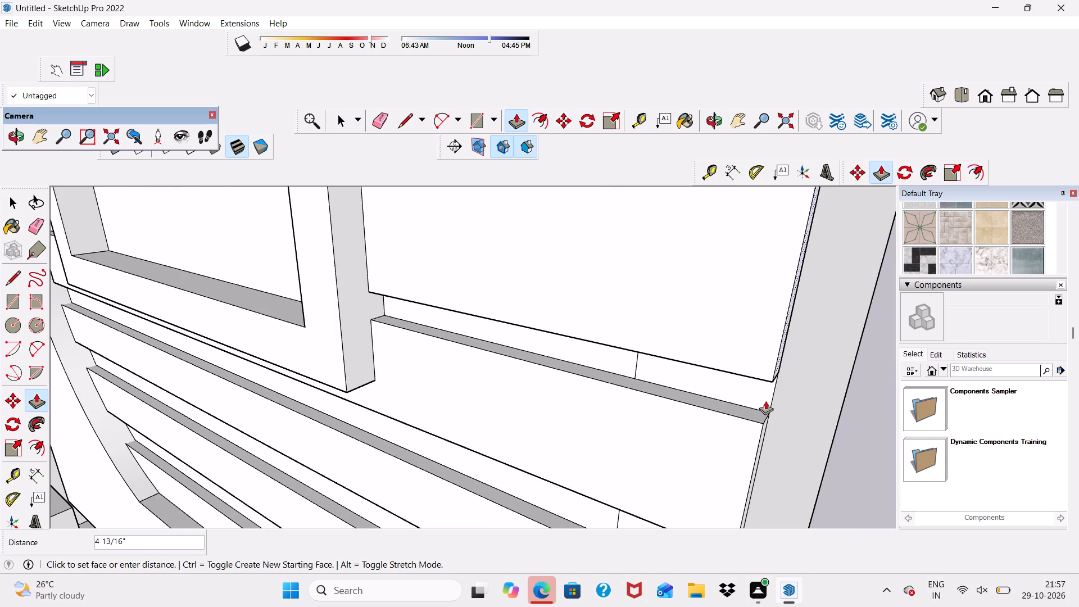
pyautogui.click(772, 397)
# Push/Pull the outer end face of the sixth slat, beside the window frame, out 4 13/16" flush with the side wall.
pyautogui.scroll(-12, 671, 365)
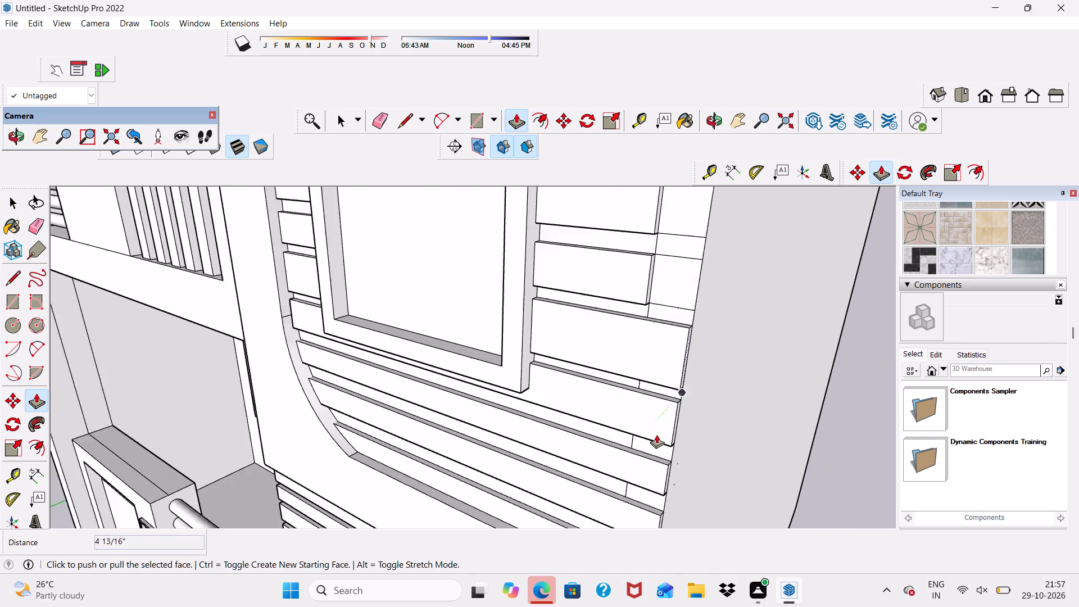
pyautogui.scroll(-2, 656, 434)
pyautogui.scroll(12, 657, 349)
pyautogui.scroll(10, 662, 309)
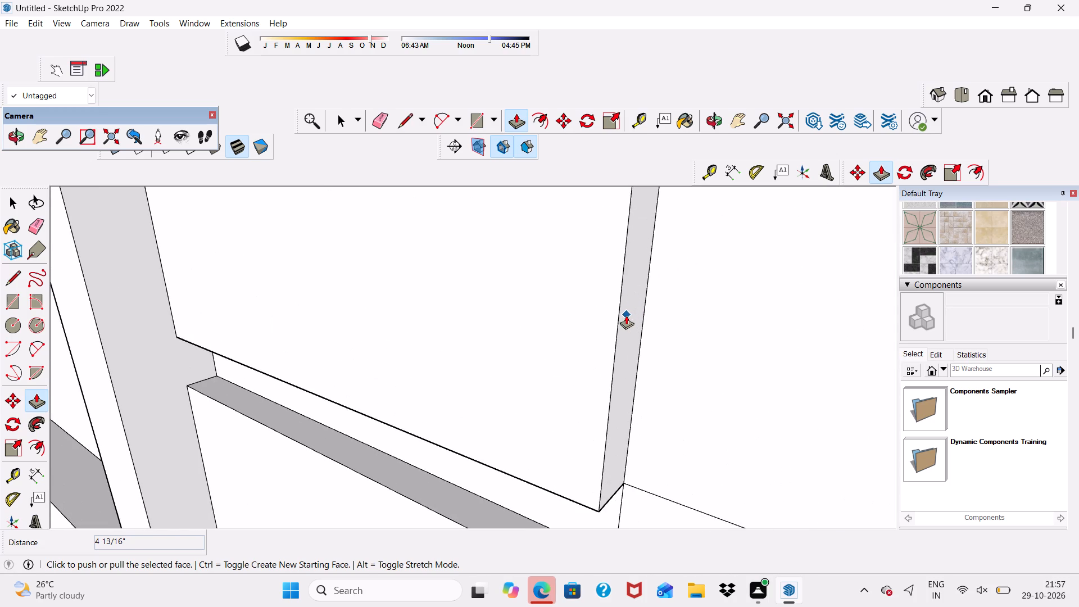
pyautogui.press('space')
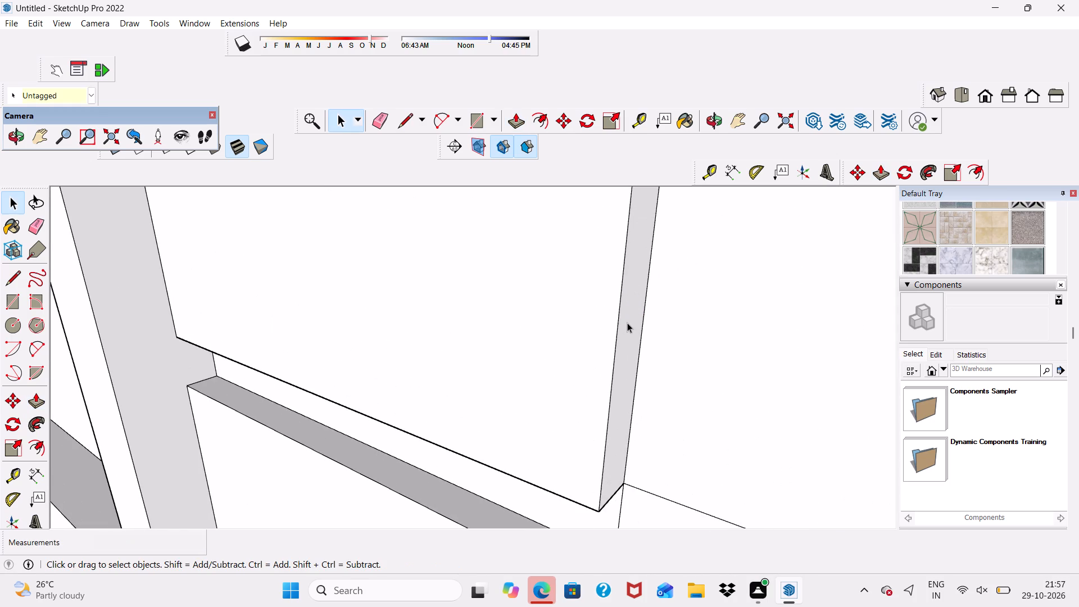
pyautogui.scroll(1, 627, 323)
pyautogui.click(627, 323)
pyautogui.click(518, 114)
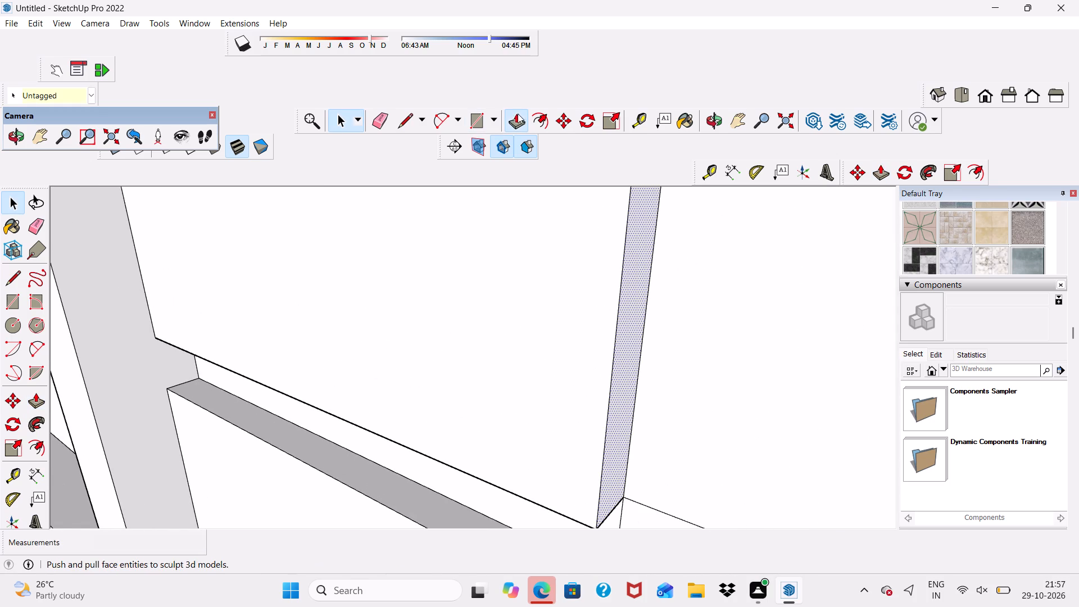
pyautogui.click(622, 349)
pyautogui.scroll(-5, 660, 349)
pyautogui.scroll(-6, 512, 268)
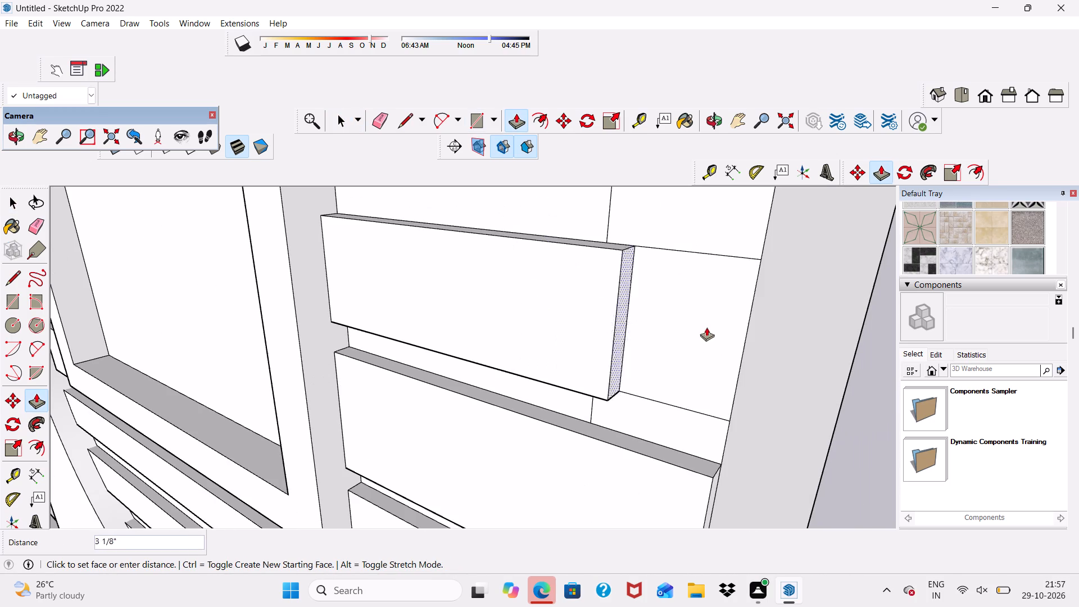
pyautogui.click(768, 230)
# Push/Pull the outer end face of the seventh slat, beside the window frame, out 4 13/16" flush with the side wall.
pyautogui.scroll(-12, 735, 251)
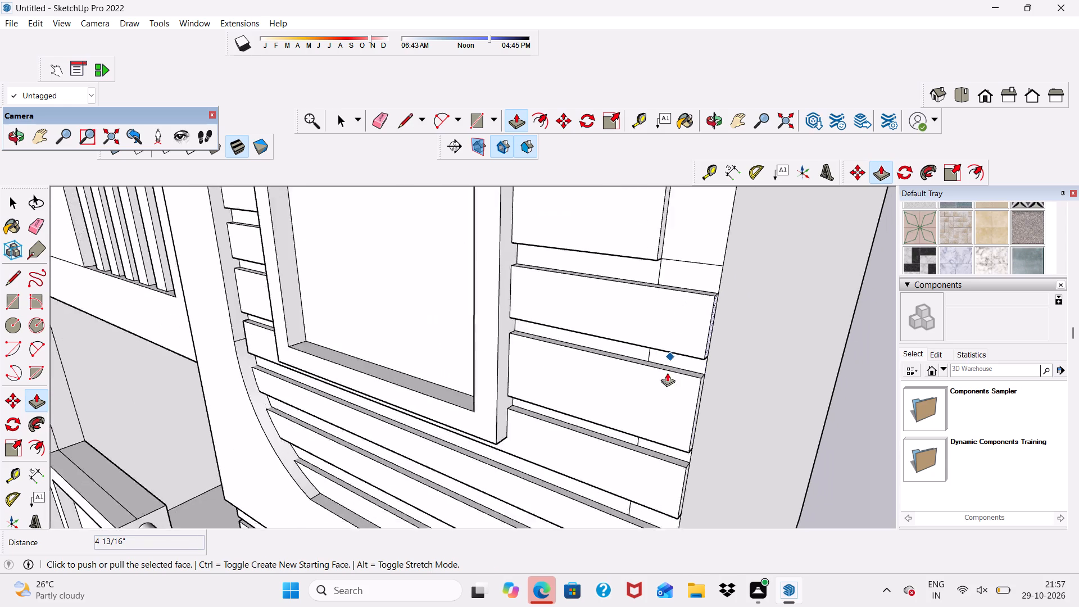
pyautogui.scroll(-1, 667, 373)
pyautogui.scroll(7, 677, 224)
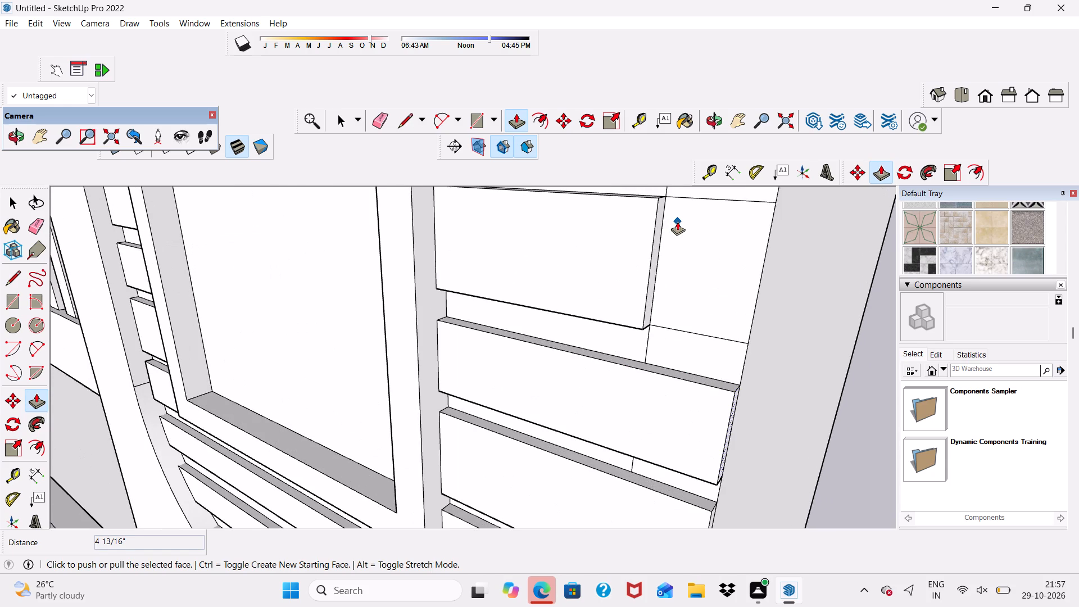
pyautogui.scroll(9, 667, 220)
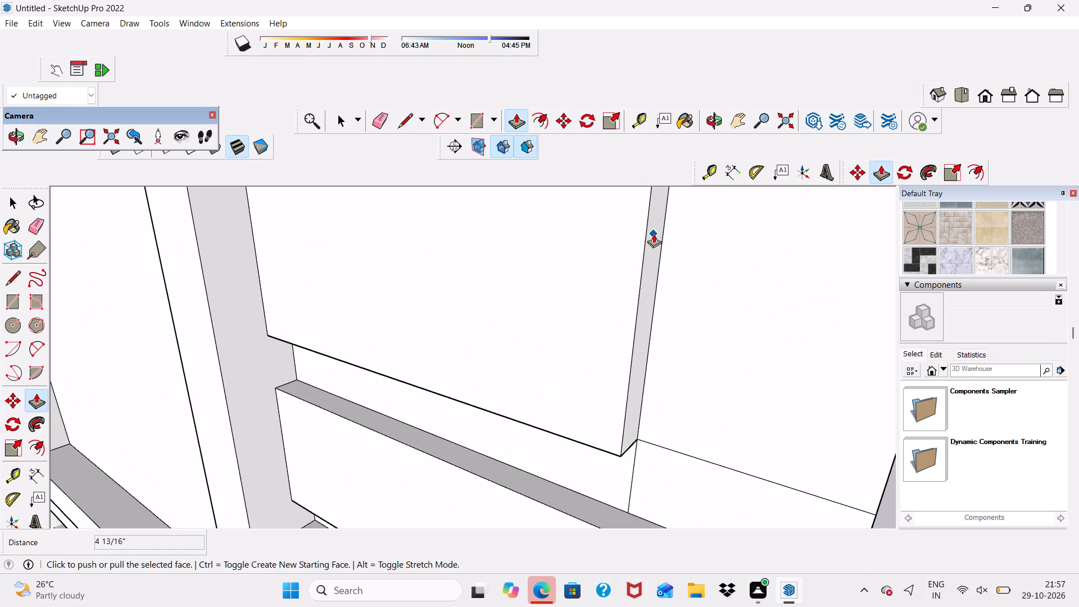
pyautogui.press('space')
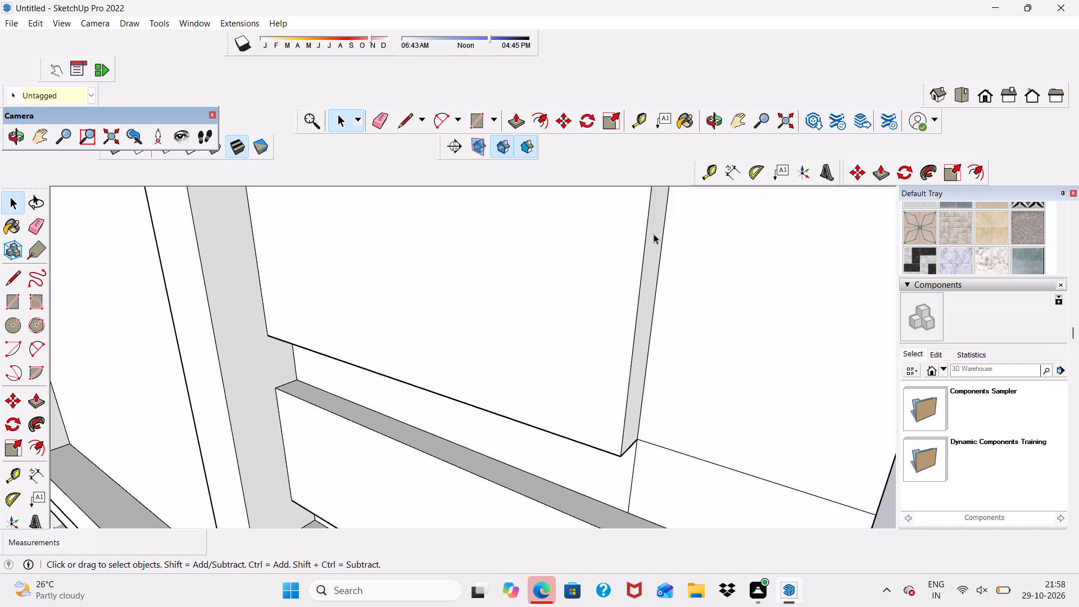
pyautogui.scroll(2, 653, 238)
pyautogui.scroll(-3, 653, 287)
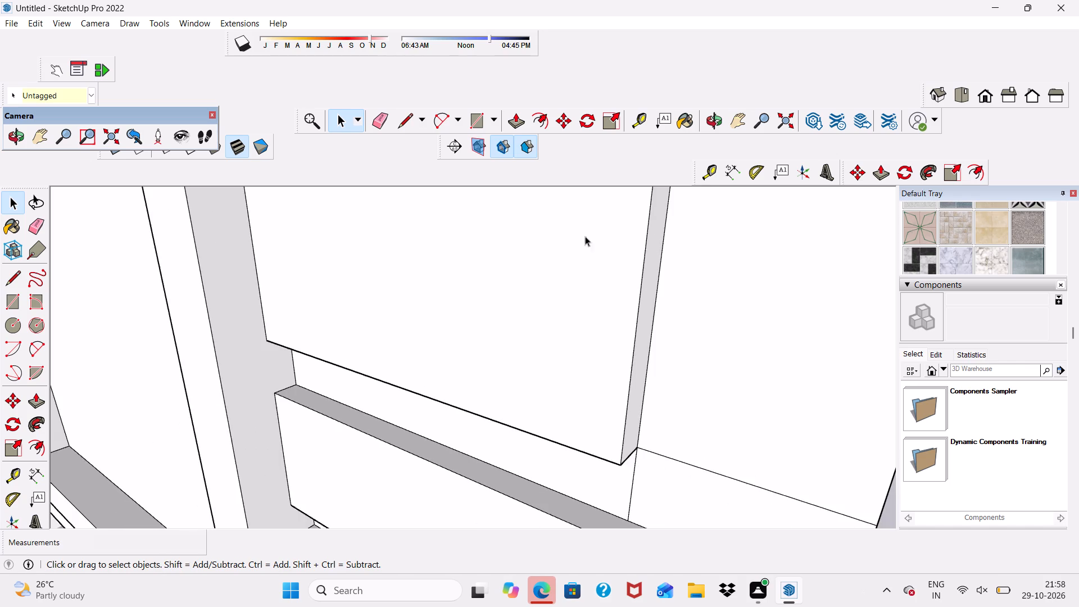
pyautogui.scroll(-6, 585, 236)
pyautogui.moveTo(588, 303); pyautogui.dragTo(527, 314, button='middle')
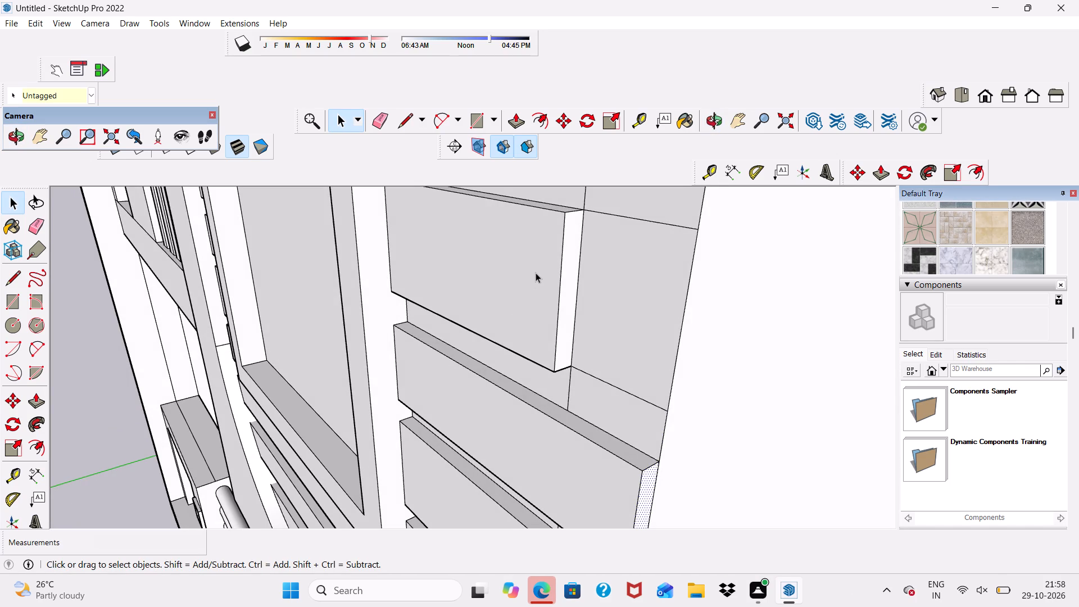
pyautogui.scroll(5, 543, 282)
pyautogui.scroll(2, 613, 346)
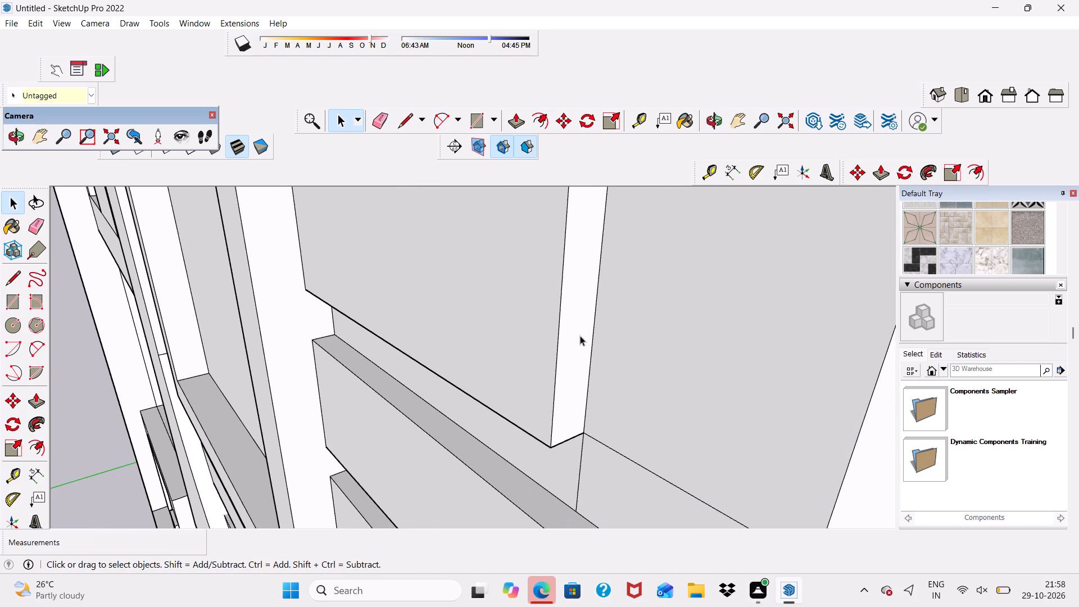
pyautogui.click(580, 336)
pyautogui.click(520, 115)
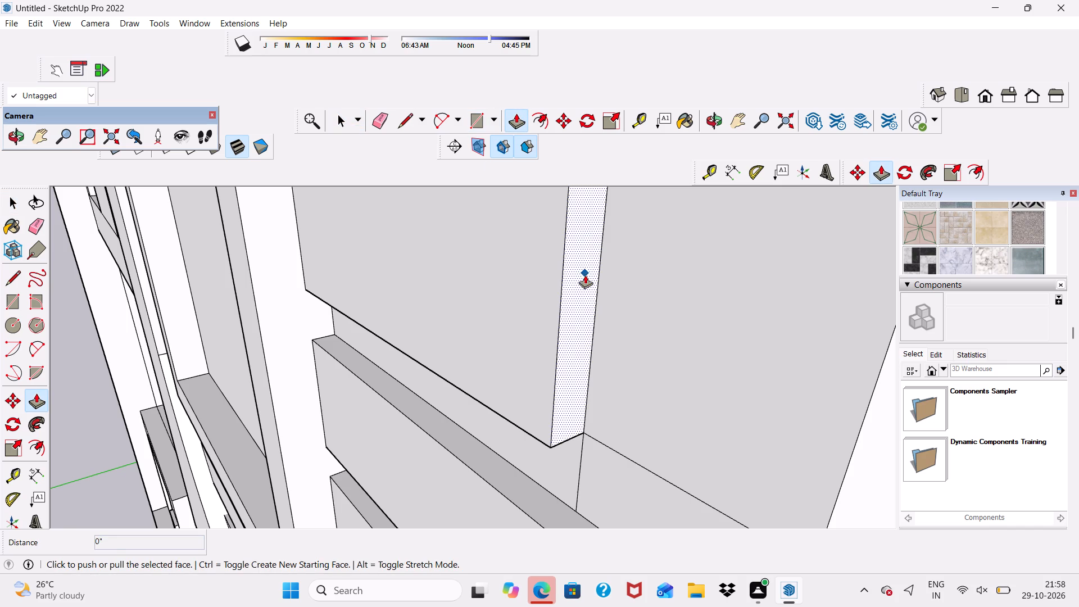
pyautogui.click(583, 278)
pyautogui.scroll(-5, 581, 279)
pyautogui.scroll(-6, 641, 251)
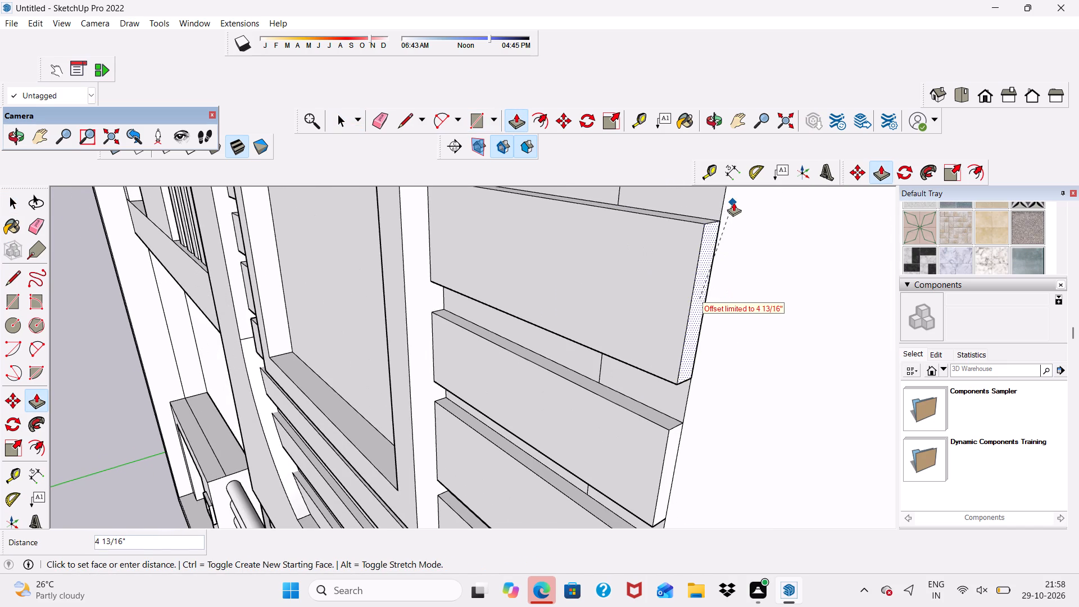
pyautogui.click(734, 202)
# Push/Pull the outer end face of the eighth slat from the bottom out 4 13/16" flush with the side wall.
pyautogui.scroll(-12, 679, 311)
pyautogui.scroll(12, 637, 252)
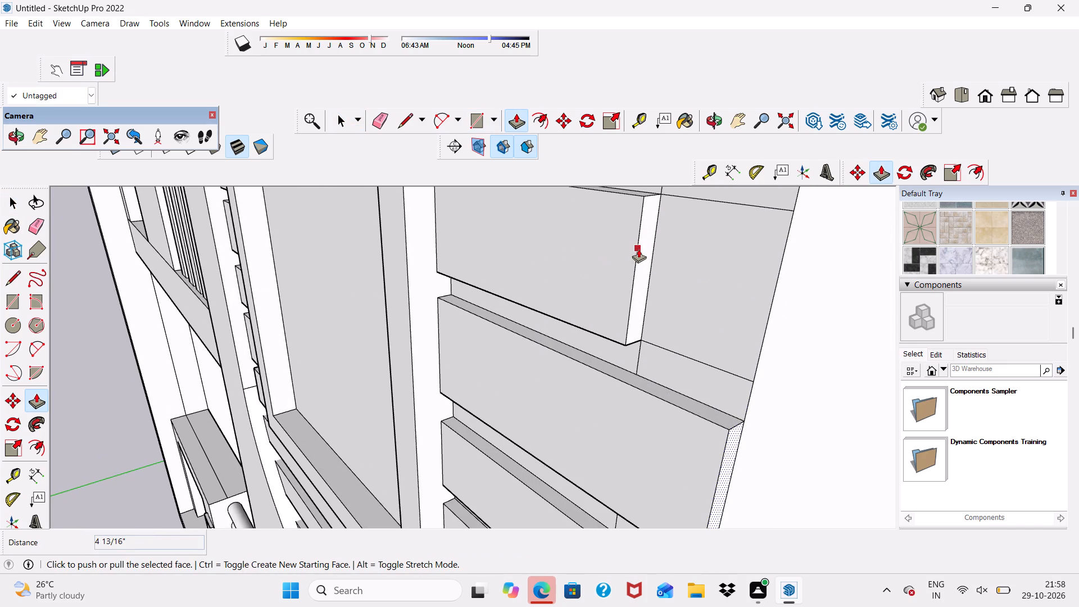
pyautogui.press('space')
pyautogui.scroll(1, 640, 250)
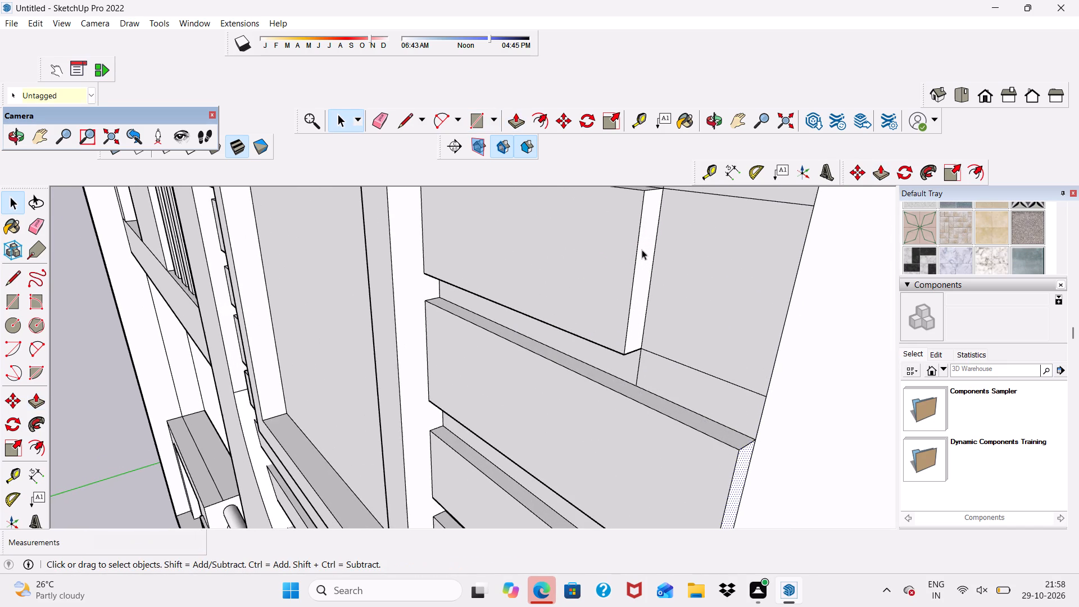
pyautogui.scroll(6, 642, 250)
pyautogui.click(642, 248)
pyautogui.click(511, 112)
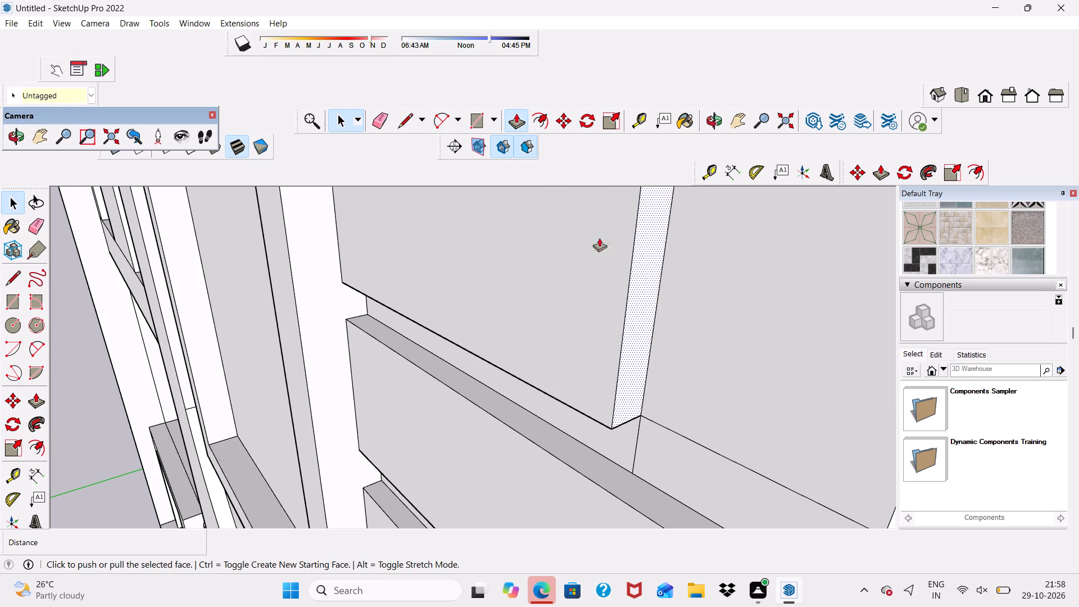
pyautogui.click(636, 300)
pyautogui.scroll(-9, 702, 308)
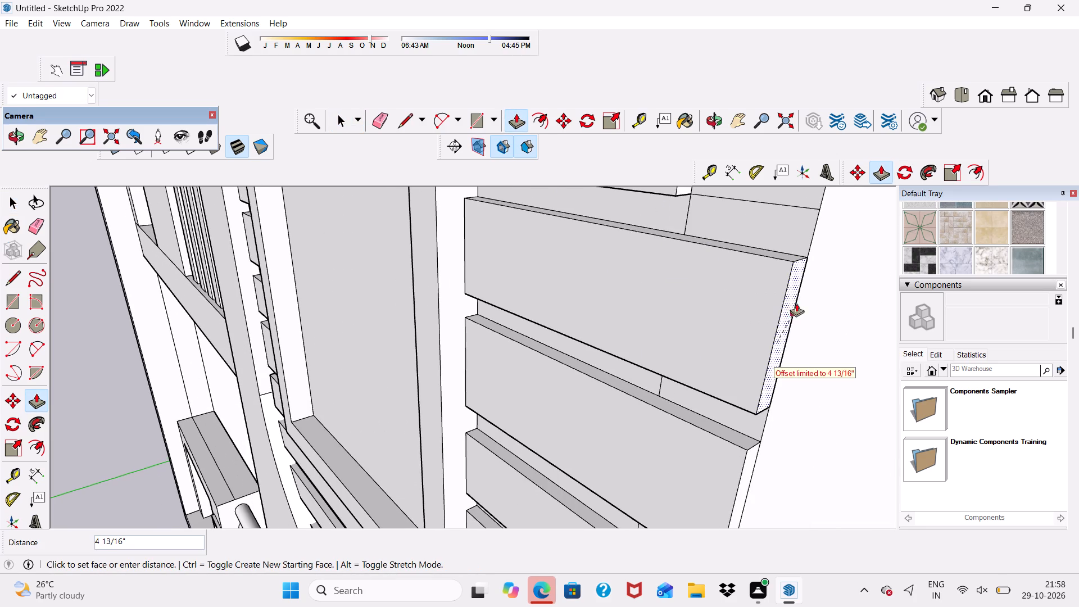
pyautogui.click(816, 268)
pyautogui.scroll(-6, 768, 341)
pyautogui.scroll(5, 729, 252)
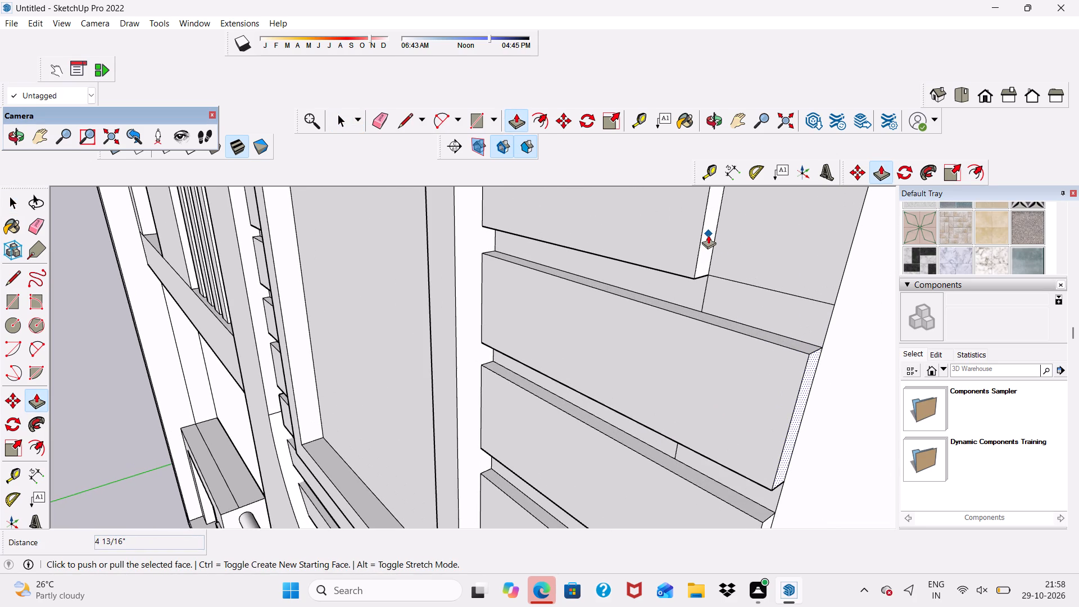
# Push/Pull the outer end face of the ninth slat, beside the tall window, out 4 13/16" flush with the side wall.
pyautogui.press('space')
pyautogui.scroll(-5, 709, 236)
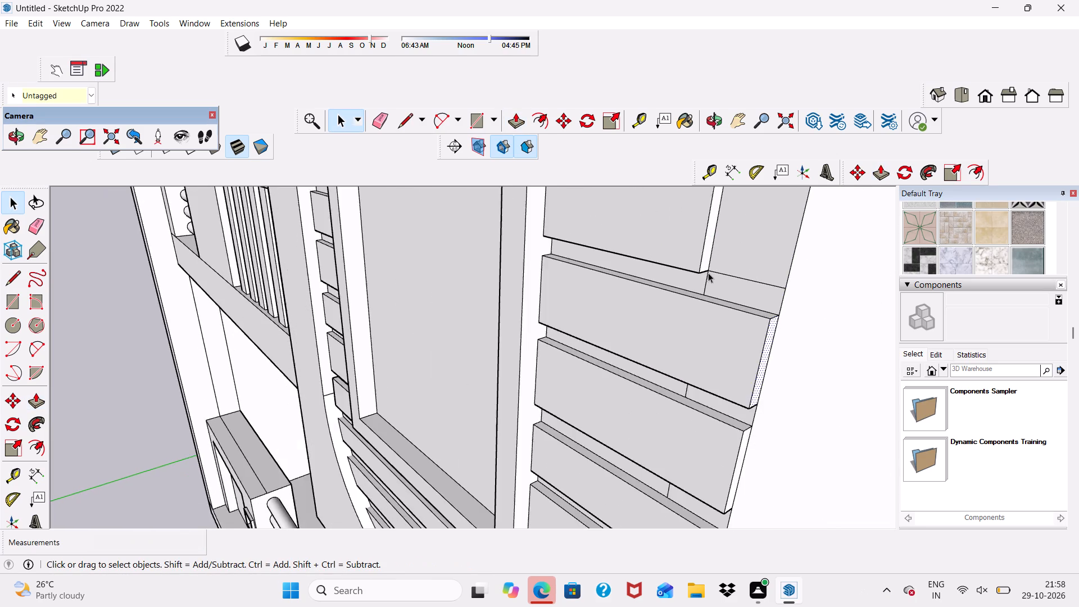
pyautogui.scroll(-16, 686, 342)
pyautogui.scroll(5, 733, 315)
pyautogui.scroll(-13, 733, 315)
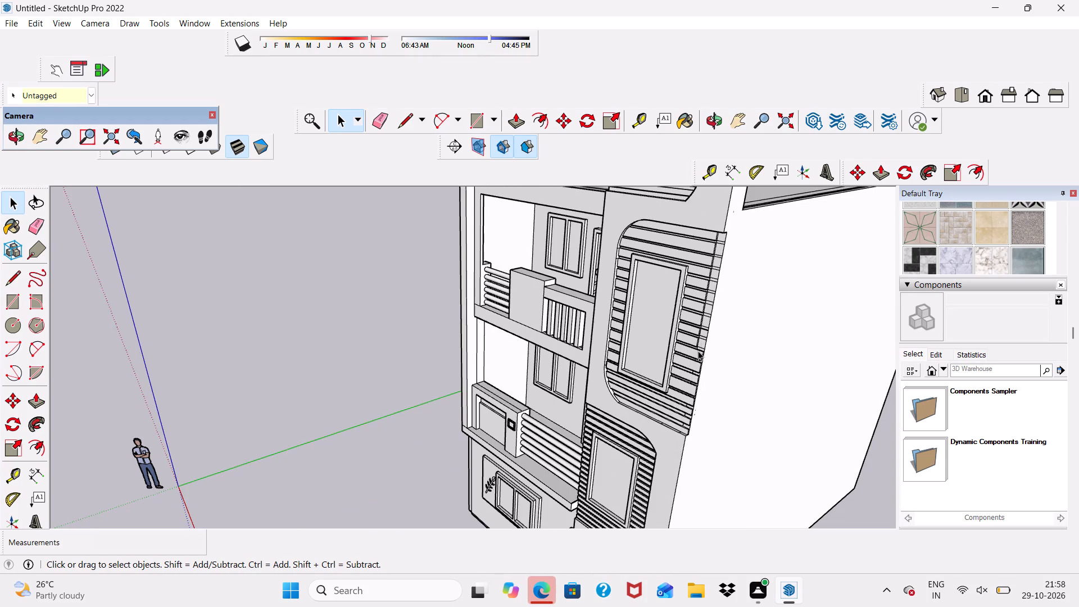
pyautogui.scroll(13, 696, 357)
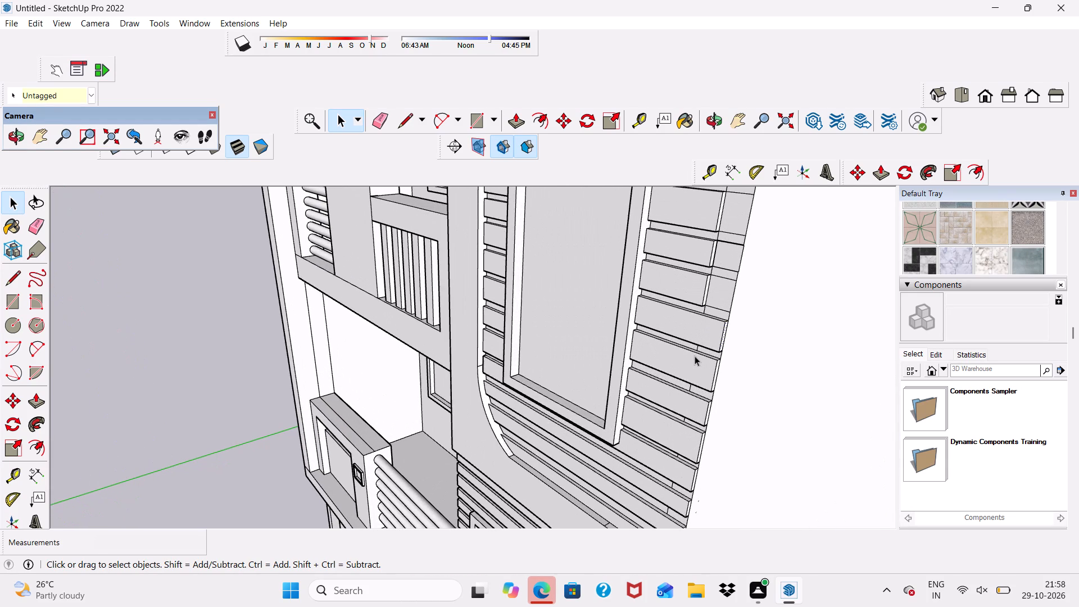
pyautogui.scroll(-3, 708, 423)
pyautogui.scroll(5, 701, 308)
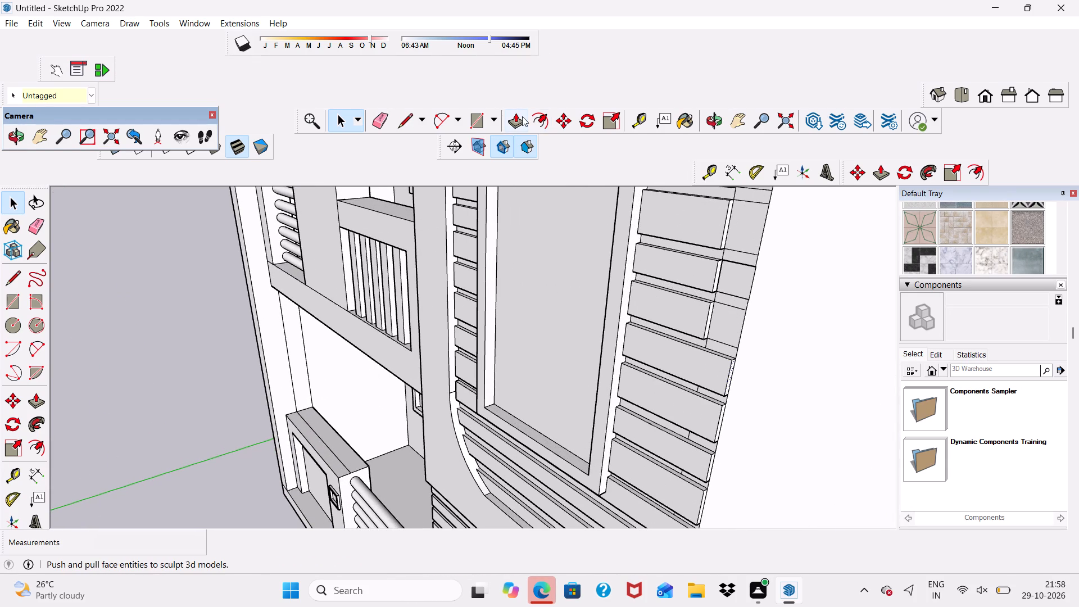
pyautogui.click(515, 116)
pyautogui.scroll(3, 723, 302)
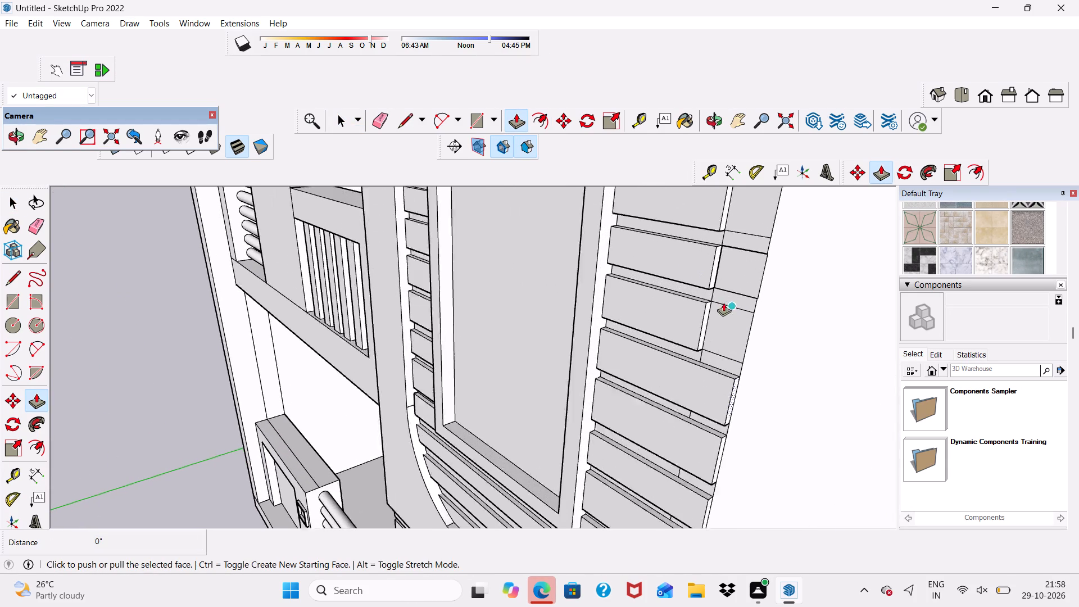
pyautogui.scroll(6, 723, 302)
pyautogui.press('space')
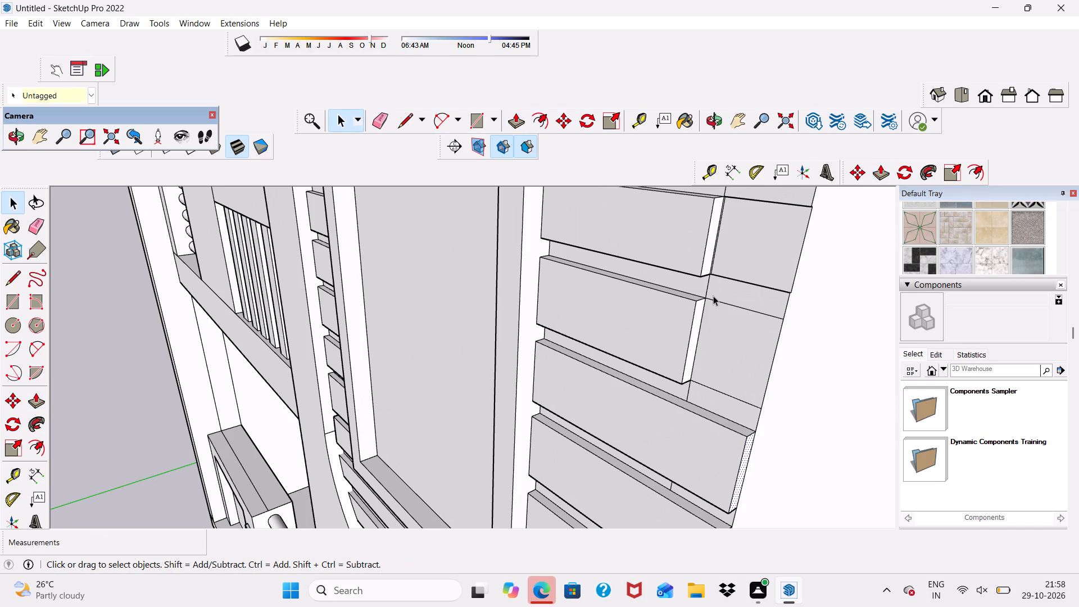
pyautogui.scroll(1, 728, 191)
pyautogui.scroll(-1, 728, 191)
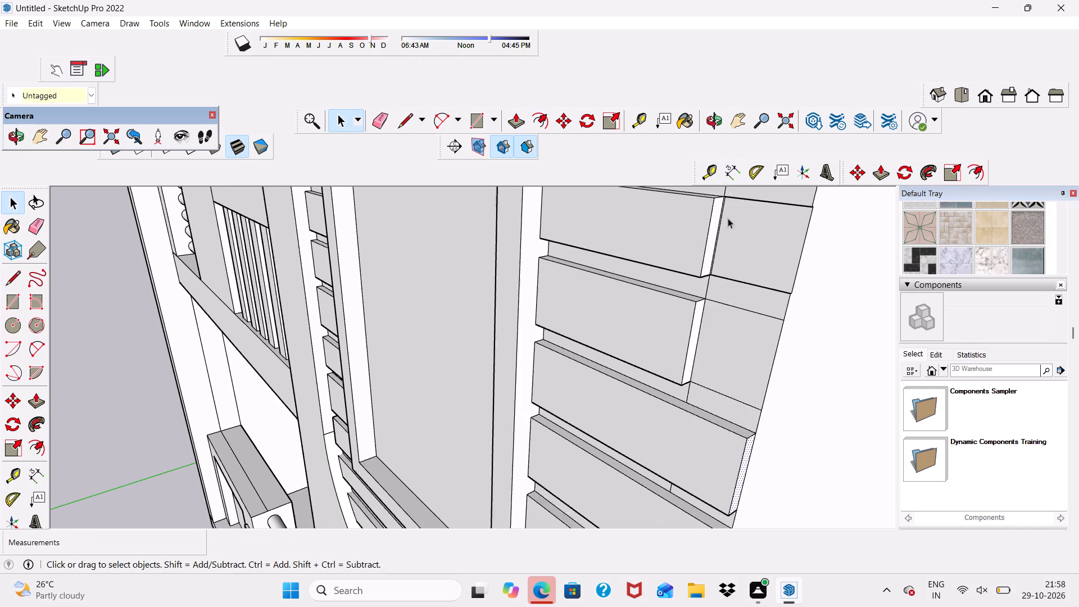
pyautogui.scroll(-3, 728, 218)
pyautogui.moveTo(709, 377); pyautogui.dragTo(610, 355, button='middle')
pyautogui.scroll(9, 688, 342)
pyautogui.click(630, 310)
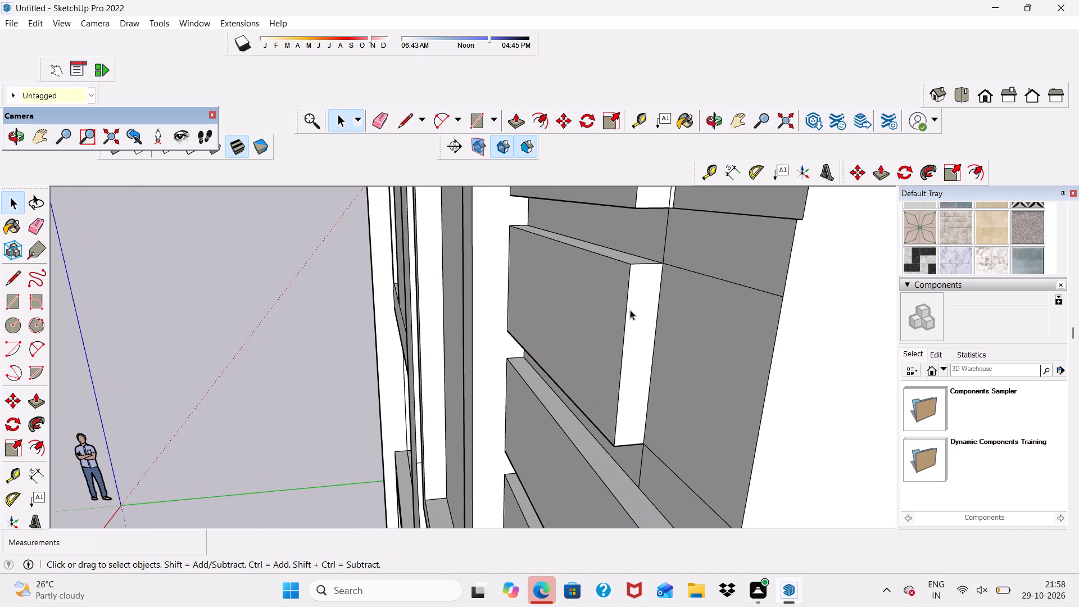
pyautogui.click(518, 119)
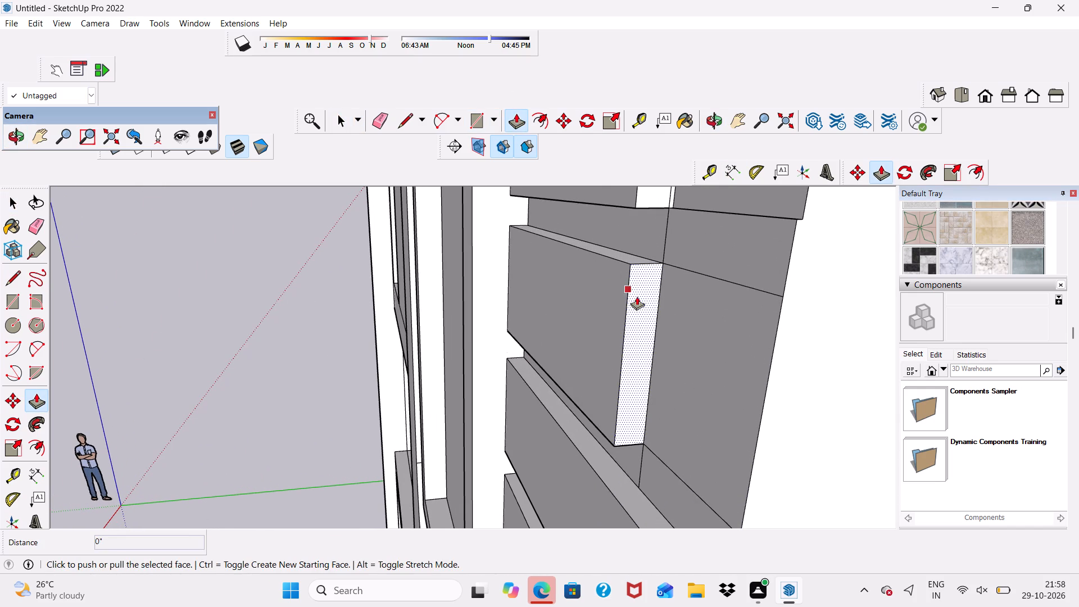
pyautogui.click(640, 298)
pyautogui.click(792, 266)
pyautogui.scroll(-7, 758, 342)
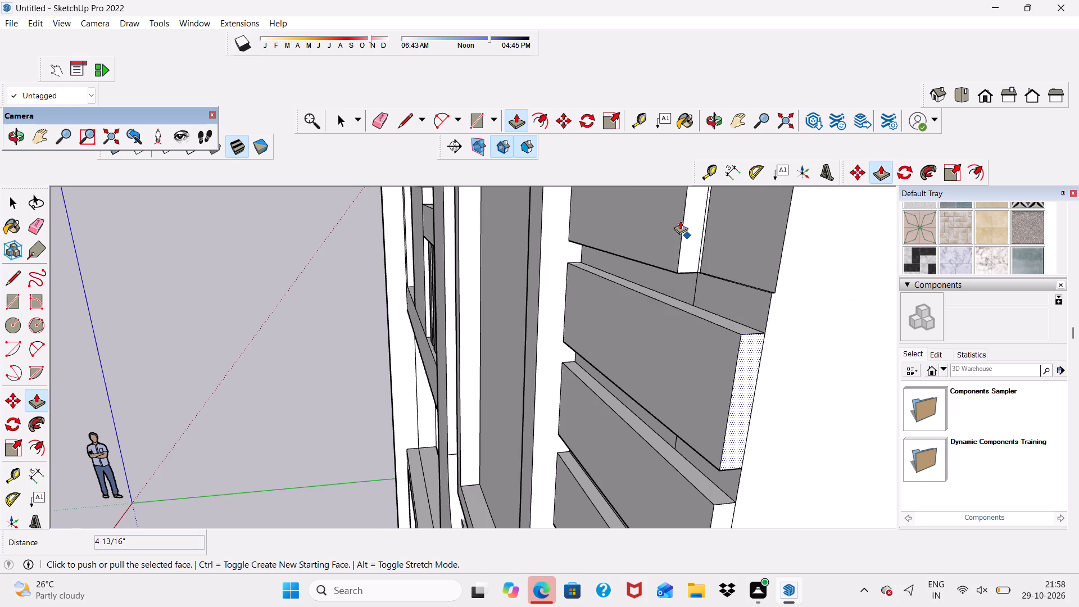
# Erase the stray vertical edge on the outer end face of the tenth slat beside the window.
pyautogui.scroll(5, 674, 198)
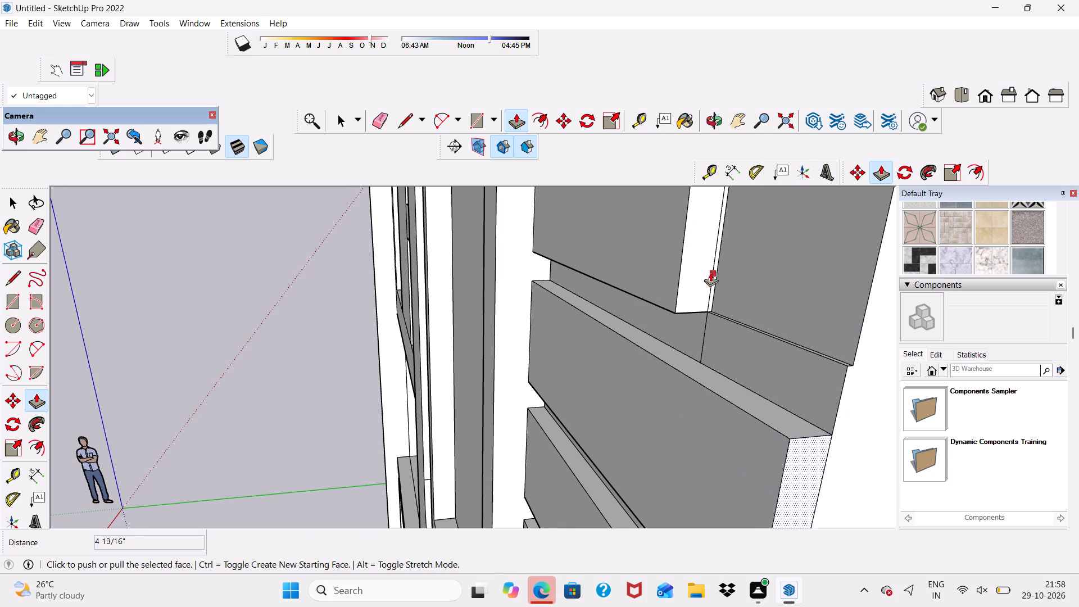
pyautogui.click(382, 124)
pyautogui.scroll(4, 746, 256)
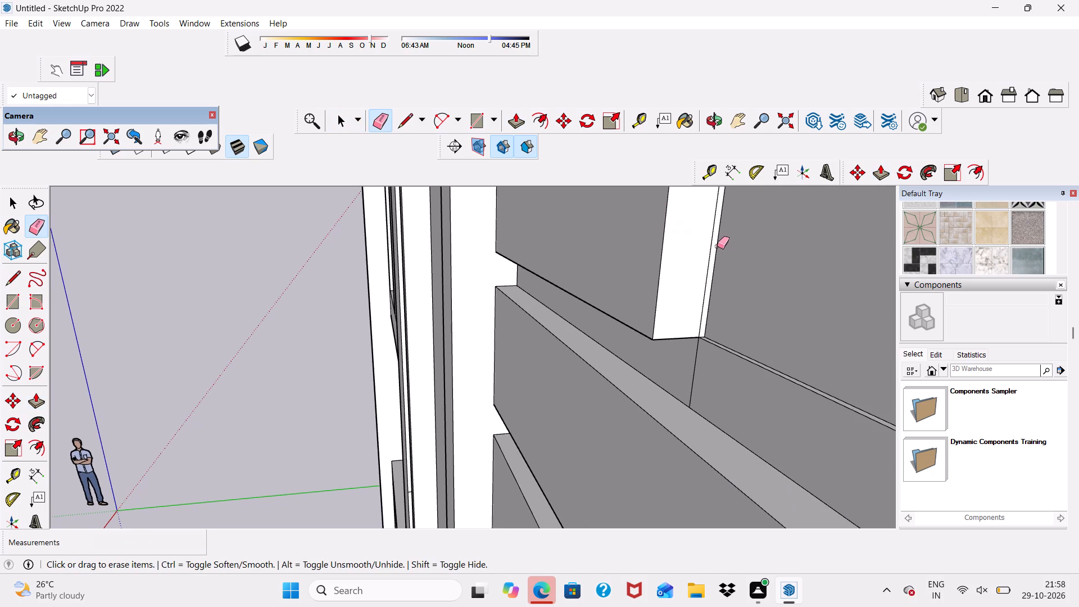
pyautogui.moveTo(706, 243); pyautogui.dragTo(714, 252)
# Push/Pull the outer end face of the tenth slat, beside the window, out 4 13/16" flush with the side wall.
pyautogui.click(515, 121)
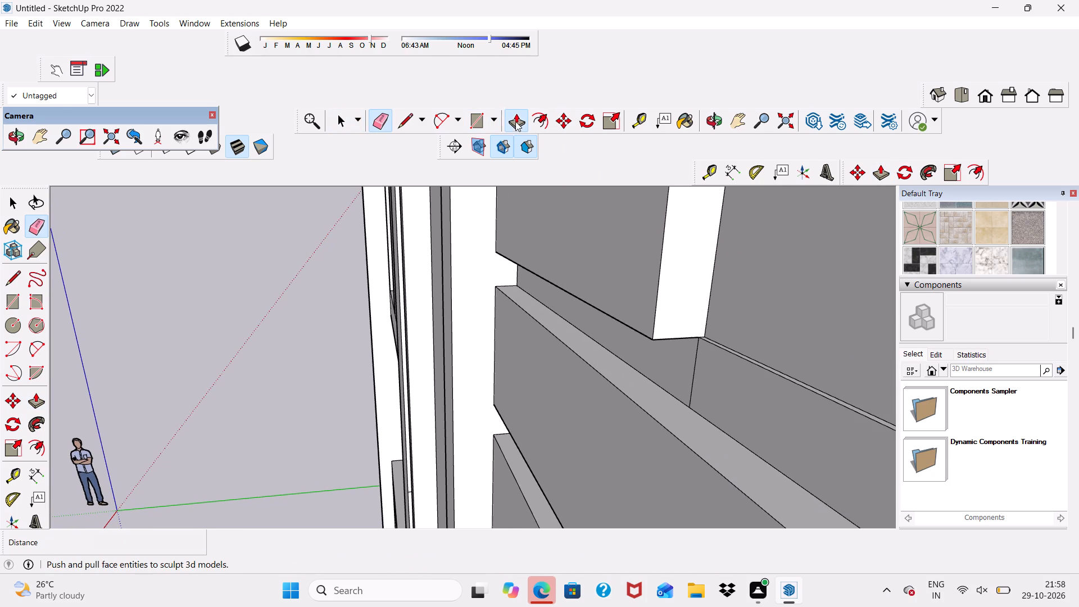
pyautogui.click(678, 273)
pyautogui.scroll(-5, 698, 299)
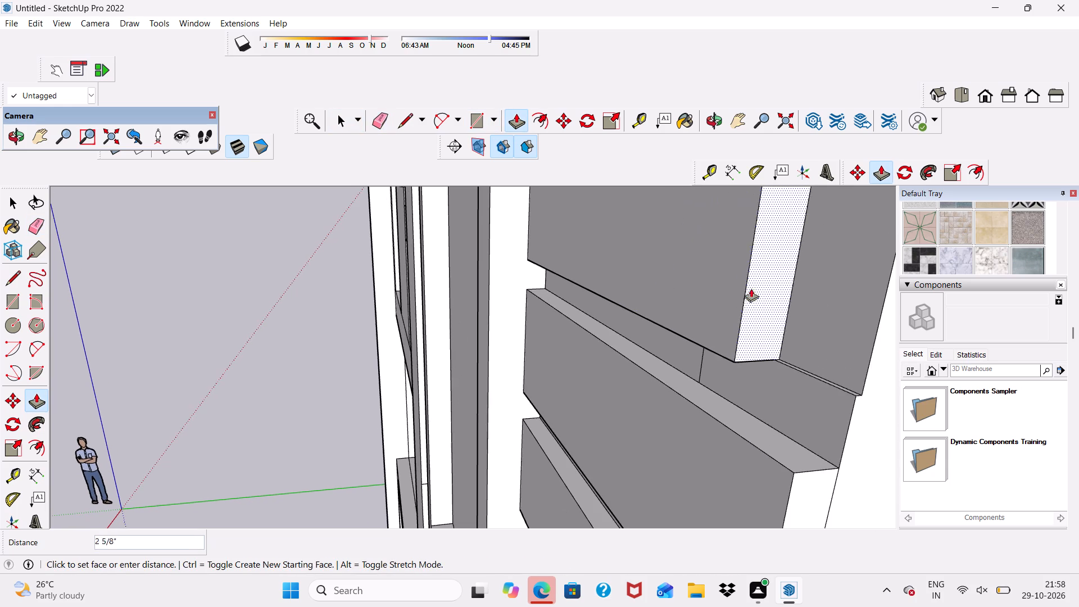
pyautogui.scroll(-6, 724, 292)
pyautogui.scroll(1, 808, 393)
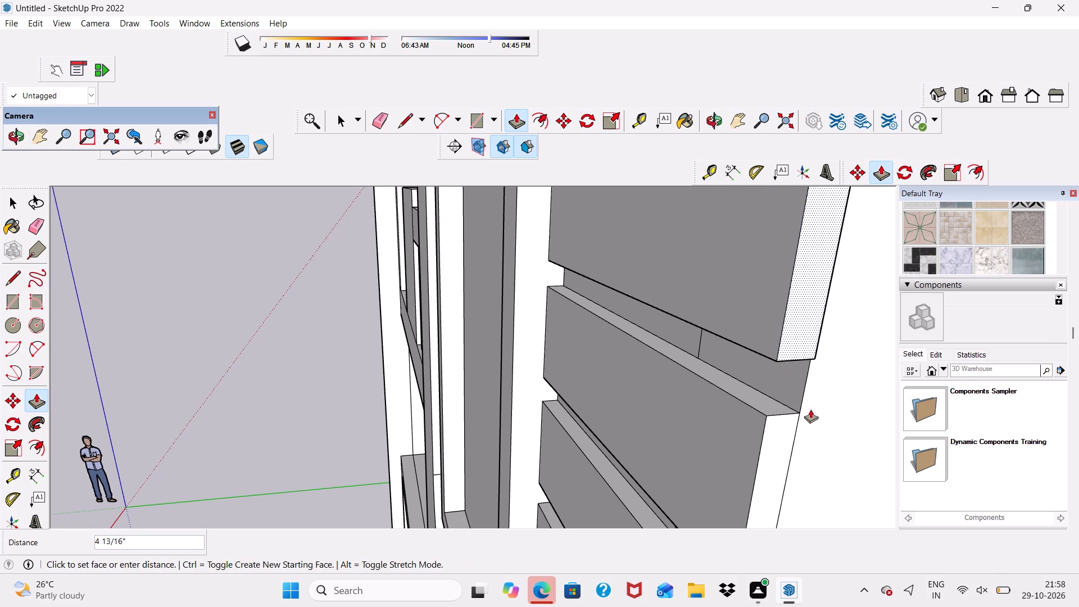
pyautogui.click(801, 421)
# Push/Pull the outer end face of the eleventh slat, beside the window frame, out 4 13/16" to the side wall.
pyautogui.scroll(-6, 774, 429)
pyautogui.scroll(1, 744, 440)
pyautogui.scroll(-6, 731, 477)
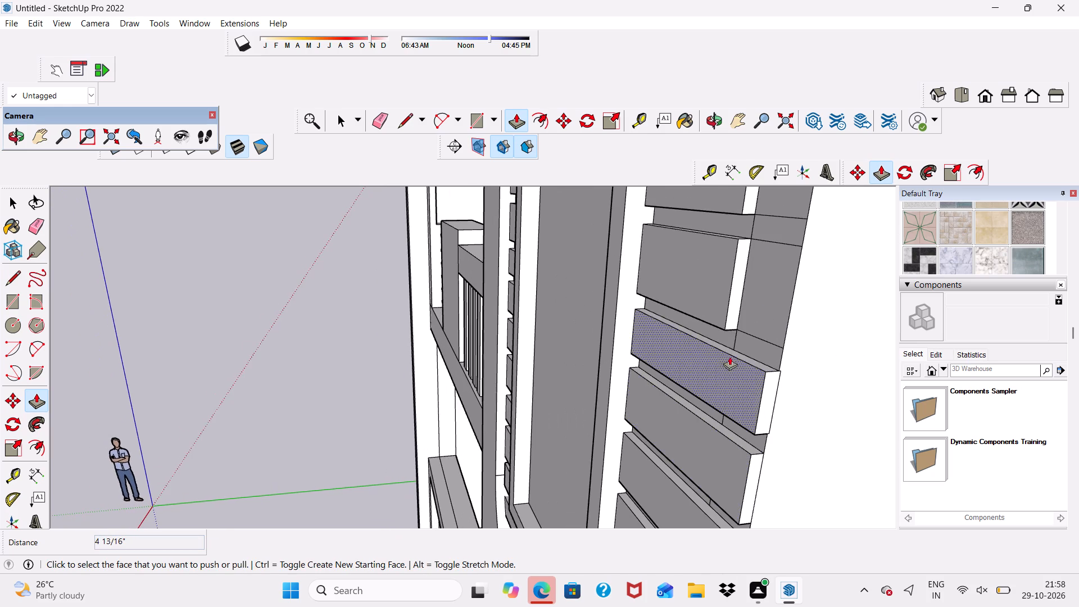
pyautogui.scroll(5, 736, 284)
pyautogui.click(736, 283)
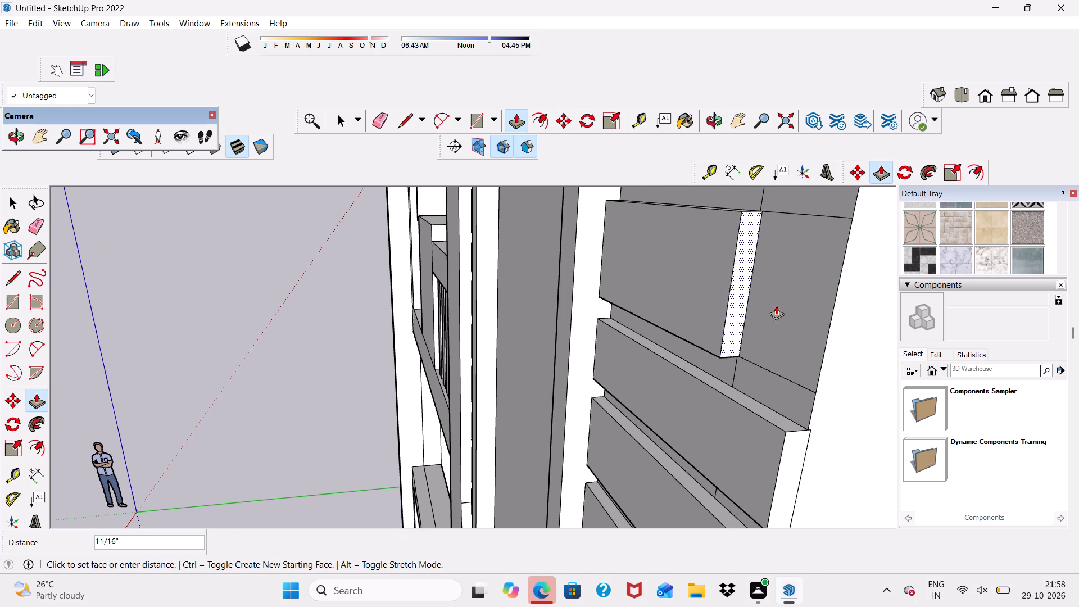
pyautogui.click(811, 428)
# Push/Pull the outer end face of the twelfth slat, beside the window frame, out 4 13/16" flush with the side wall.
pyautogui.scroll(-5, 781, 438)
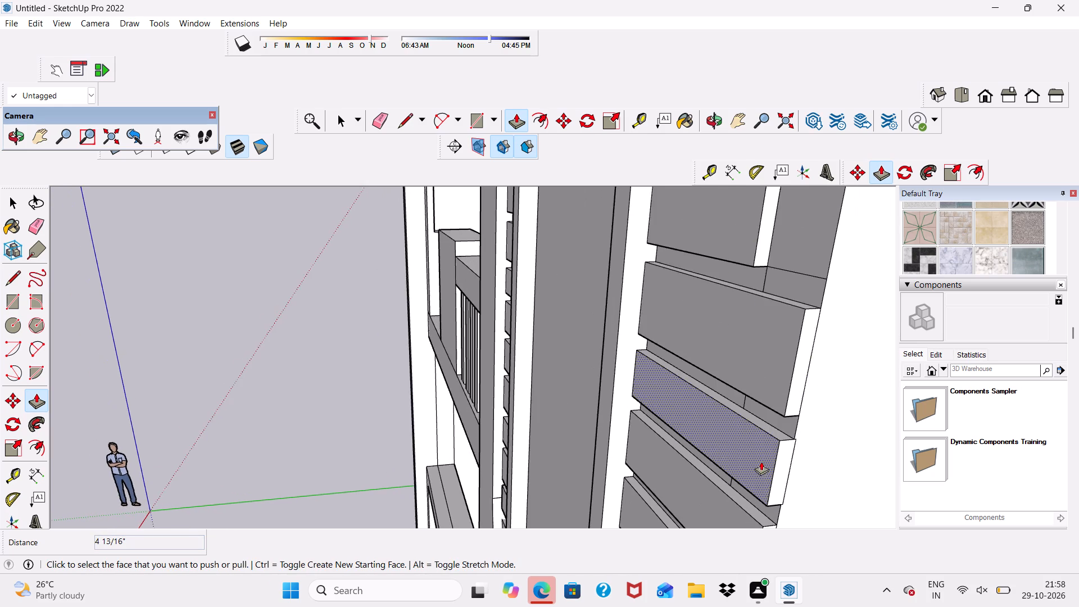
pyautogui.scroll(-7, 761, 461)
pyautogui.scroll(9, 772, 355)
pyautogui.click(753, 306)
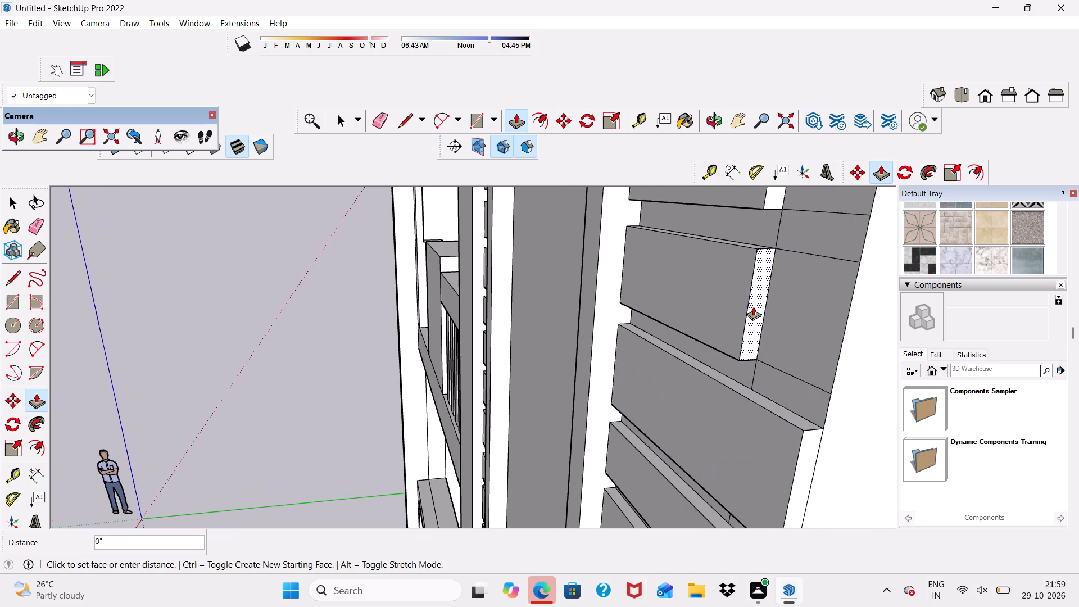
pyautogui.click(823, 429)
# Push/Pull the outer end face of the thirteenth slat, beside the window frame, out 4 13/16" to the side wall.
pyautogui.scroll(-7, 765, 436)
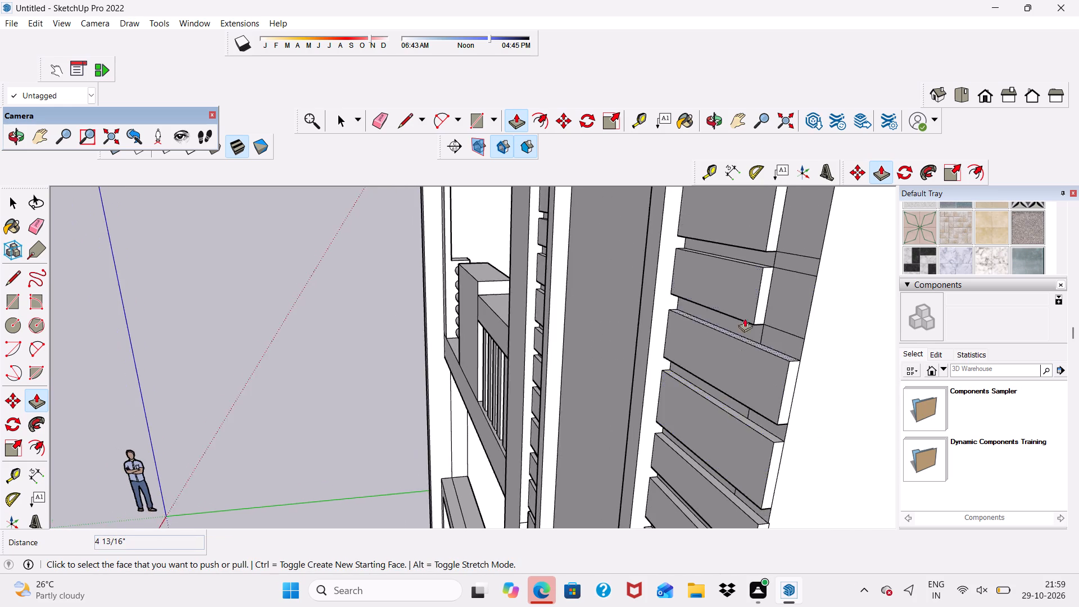
pyautogui.scroll(11, 748, 312)
pyautogui.click(770, 300)
pyautogui.scroll(-7, 794, 315)
pyautogui.scroll(1, 840, 435)
pyautogui.scroll(-6, 743, 362)
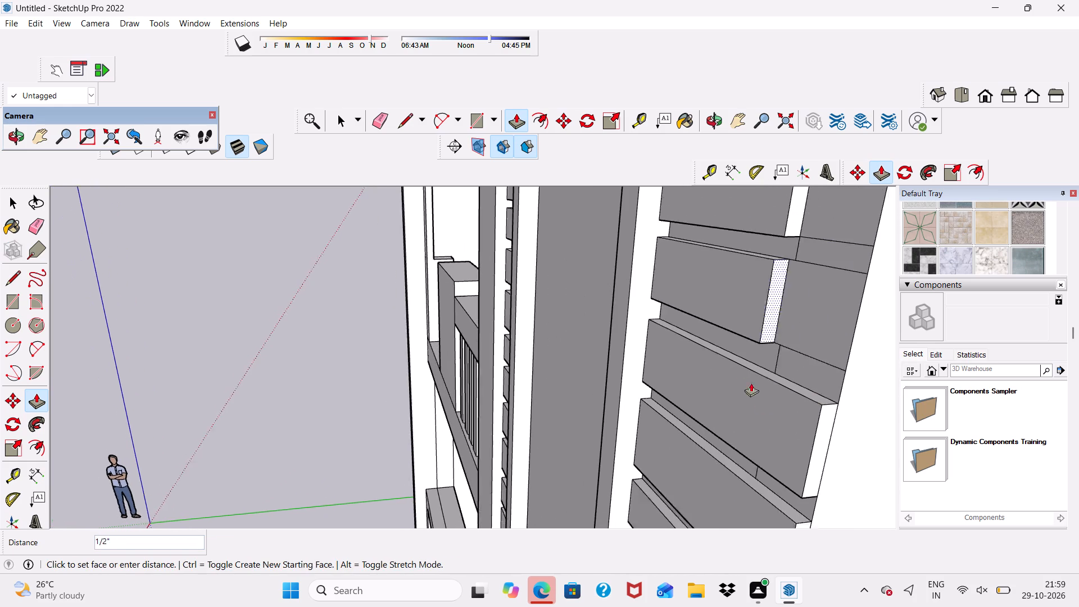
pyautogui.click(817, 420)
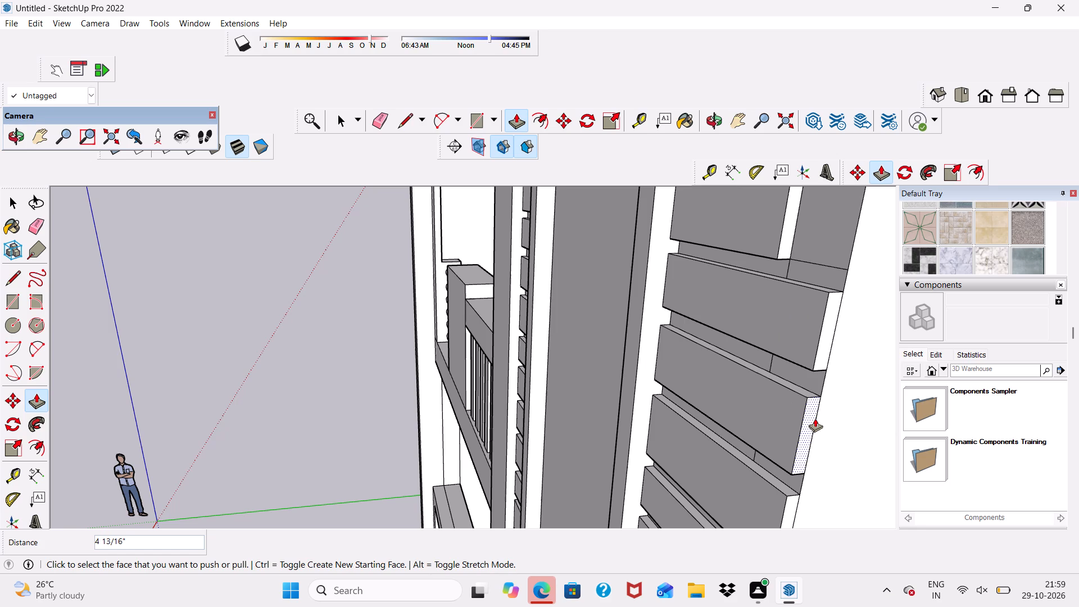
# Push/Pull the outer end face of the fourteenth slat, just below the window frame's upper corner, out 4 13/16" to the side wall.
pyautogui.scroll(-10, 733, 369)
pyautogui.scroll(4, 771, 255)
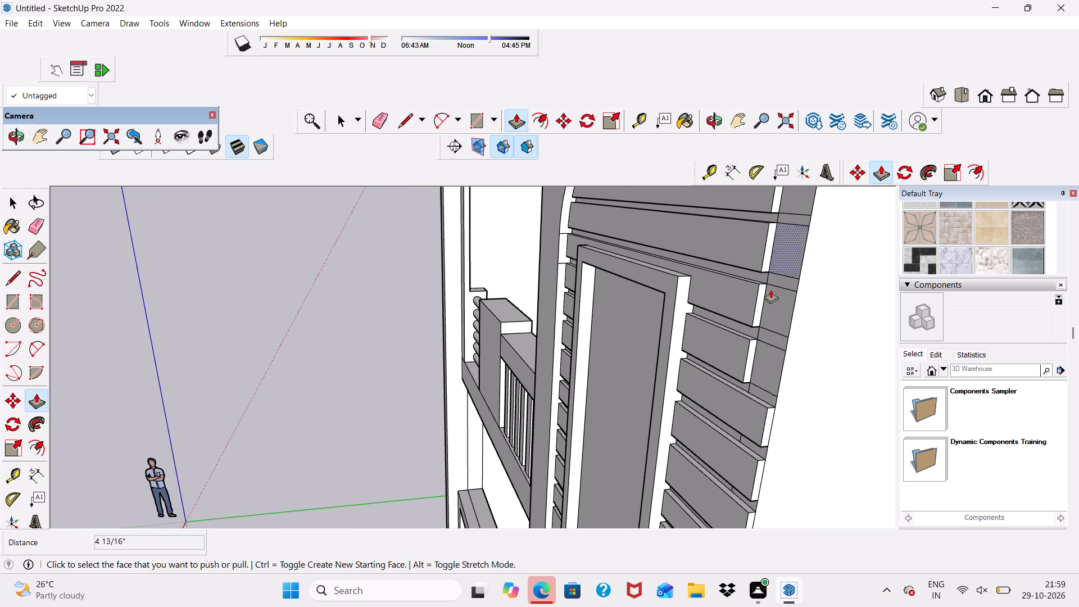
pyautogui.scroll(4, 743, 383)
pyautogui.click(754, 355)
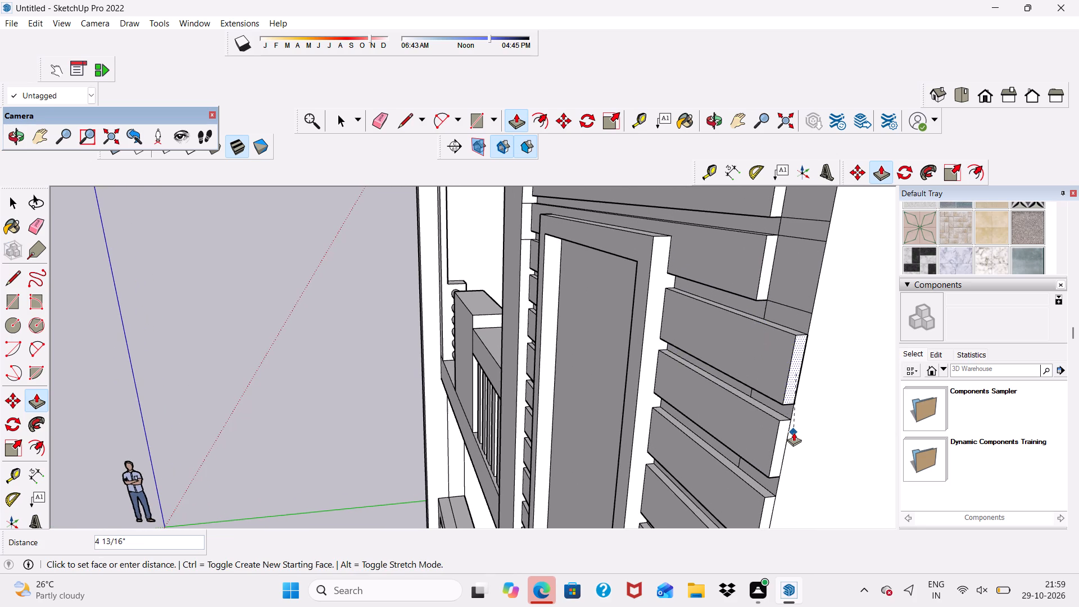
pyautogui.click(794, 432)
# Push/Pull the outer end face of the slat level with the window frame's top out 4 13/16" flush with the side wall.
pyautogui.scroll(-3, 794, 432)
pyautogui.scroll(9, 778, 301)
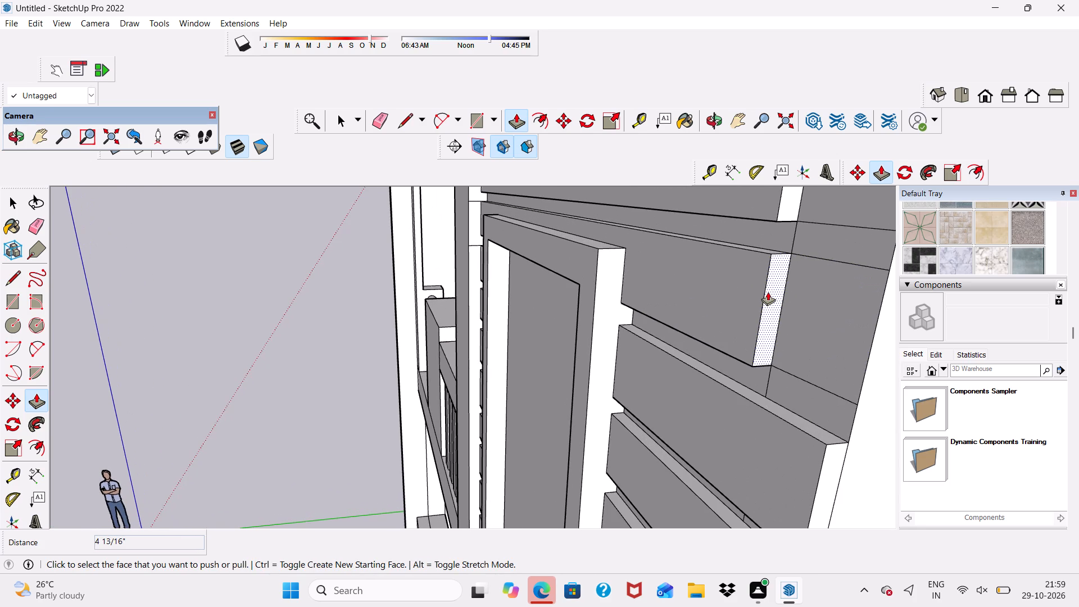
pyautogui.click(768, 292)
pyautogui.scroll(-5, 791, 303)
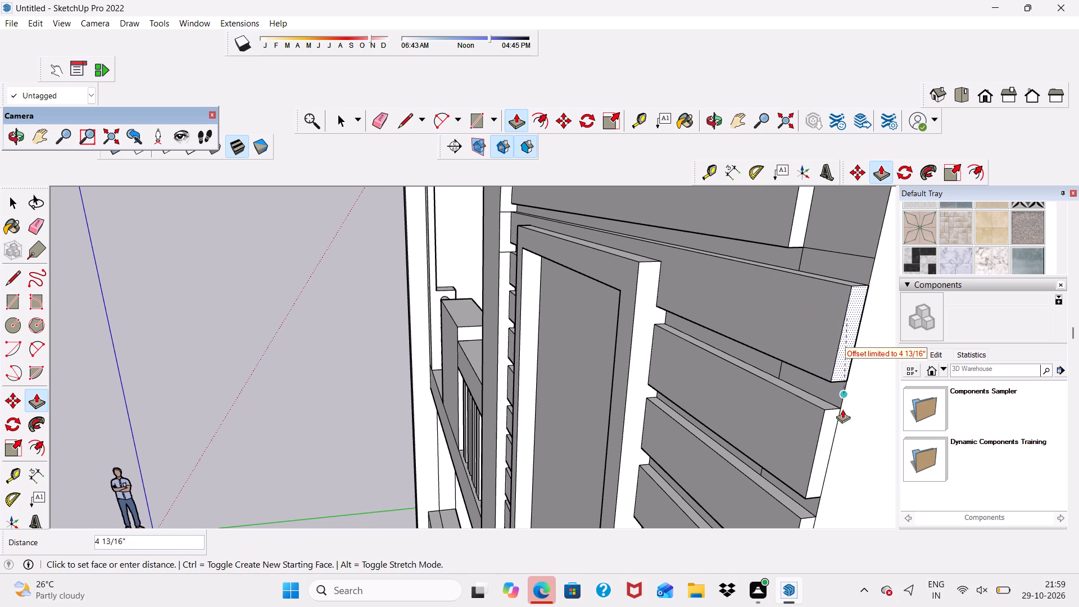
pyautogui.click(838, 425)
# Push/Pull the outer end face of the first slat above the window frame out 4 13/16" flush with the side wall.
pyautogui.scroll(-8, 838, 425)
pyautogui.scroll(5, 824, 270)
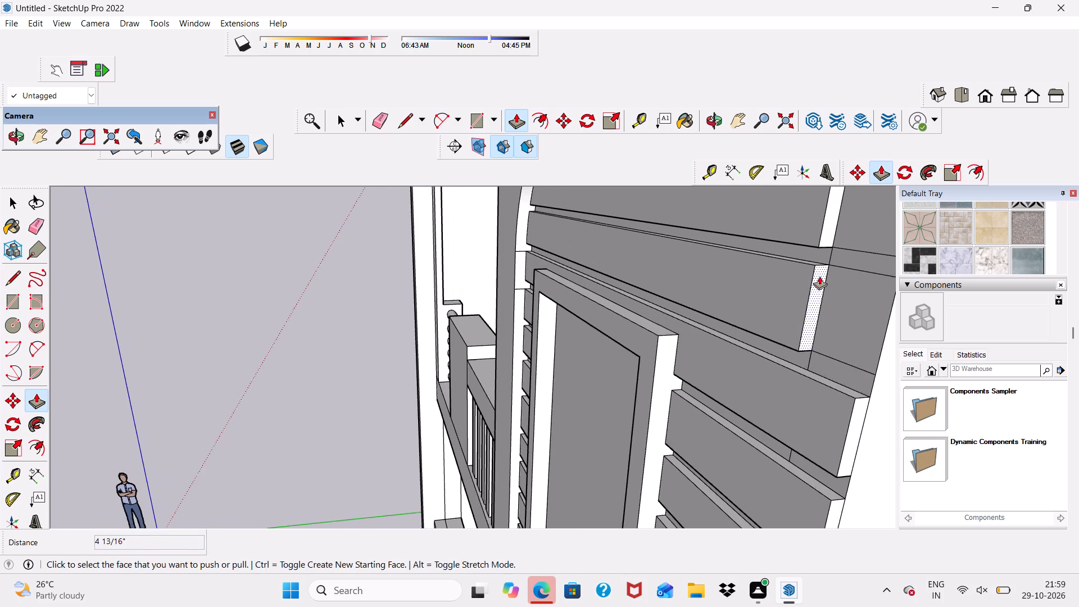
pyautogui.scroll(2, 819, 276)
pyautogui.click(814, 284)
pyautogui.scroll(-6, 816, 293)
pyautogui.scroll(-6, 709, 244)
pyautogui.scroll(4, 795, 378)
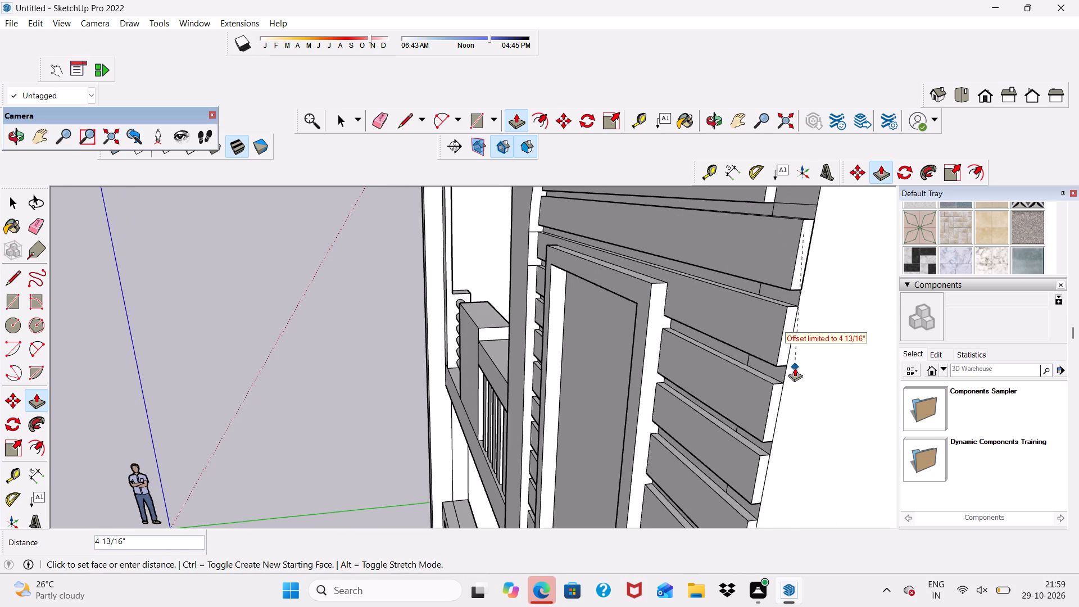
pyautogui.click(790, 365)
# Push/Pull the outer end face of the second slat above the window frame out flush with the side wall.
pyautogui.scroll(-6, 708, 361)
pyautogui.scroll(9, 743, 254)
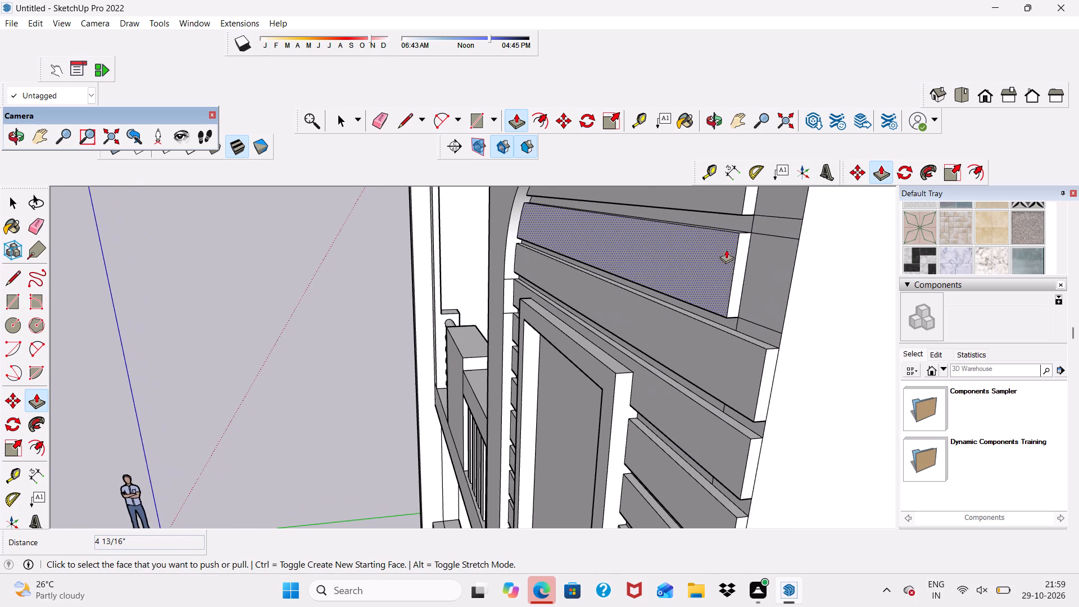
pyautogui.click(738, 257)
pyautogui.click(772, 366)
# Push/Pull the outer end face of the topmost slat above the window frame out 4 13/16" flush with the side wall.
pyautogui.scroll(-6, 761, 394)
pyautogui.scroll(8, 759, 229)
pyautogui.click(754, 280)
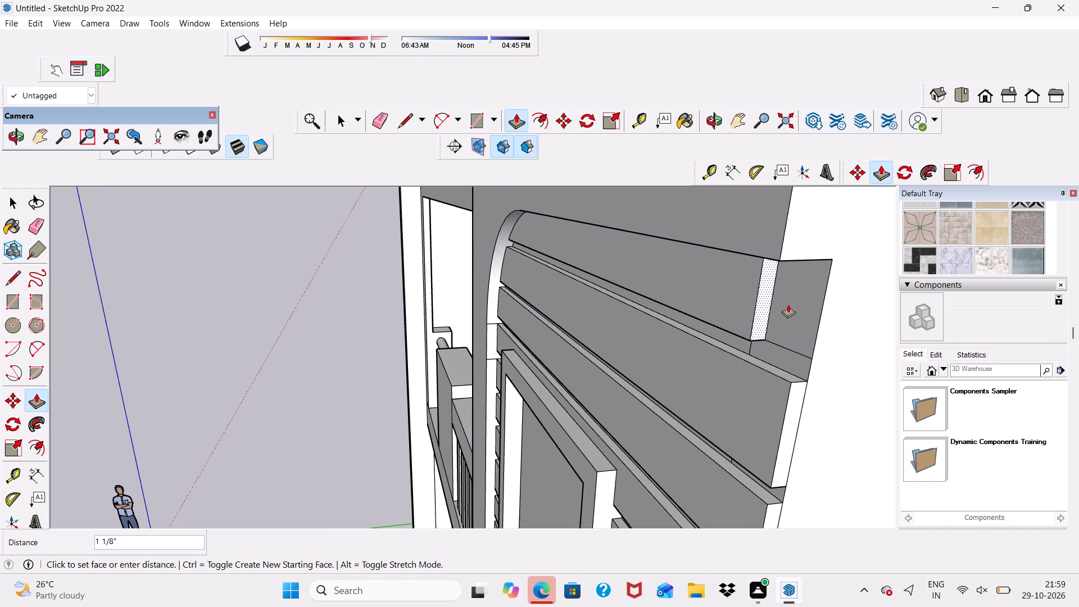
pyautogui.click(810, 400)
# Erase the short vertical seam lines in the three grooves between the slats above the window frame.
pyautogui.scroll(-2, 810, 400)
pyautogui.moveTo(809, 396); pyautogui.dragTo(881, 223, button='middle')
pyautogui.moveTo(719, 330); pyautogui.dragTo(749, 434, button='middle')
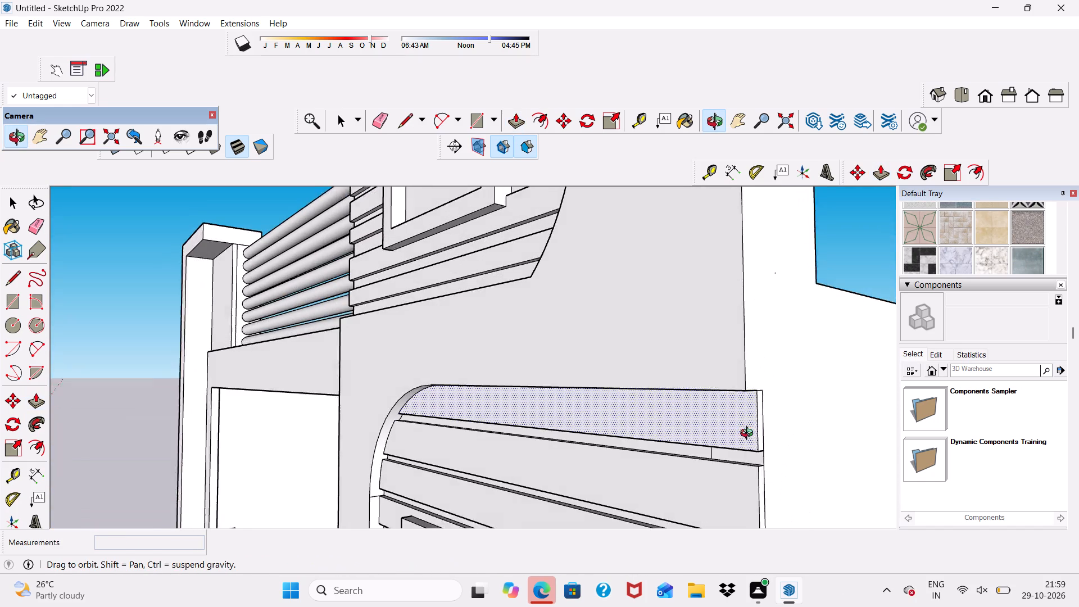
pyautogui.moveTo(749, 434); pyautogui.dragTo(750, 440, button='middle')
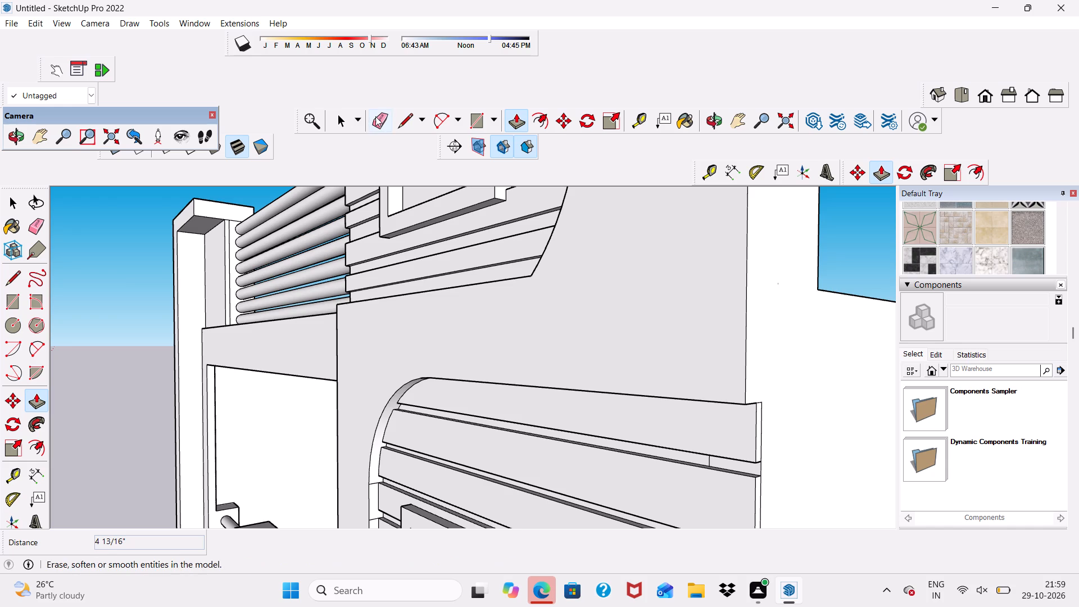
pyautogui.click(375, 116)
pyautogui.scroll(-6, 379, 124)
pyautogui.scroll(13, 695, 414)
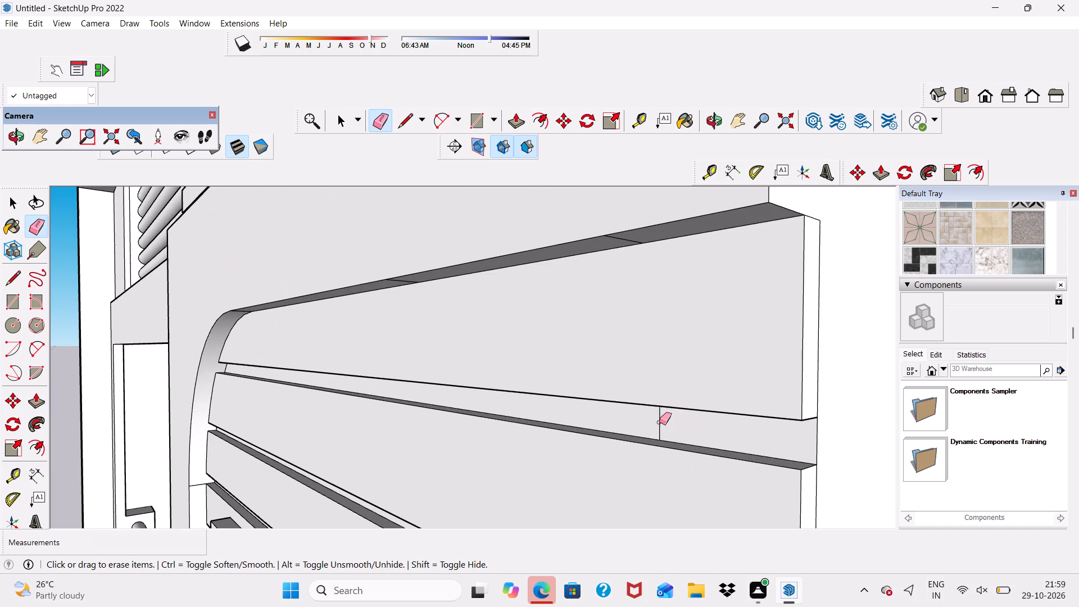
pyautogui.click(659, 422)
pyautogui.scroll(-13, 664, 280)
pyautogui.scroll(10, 668, 446)
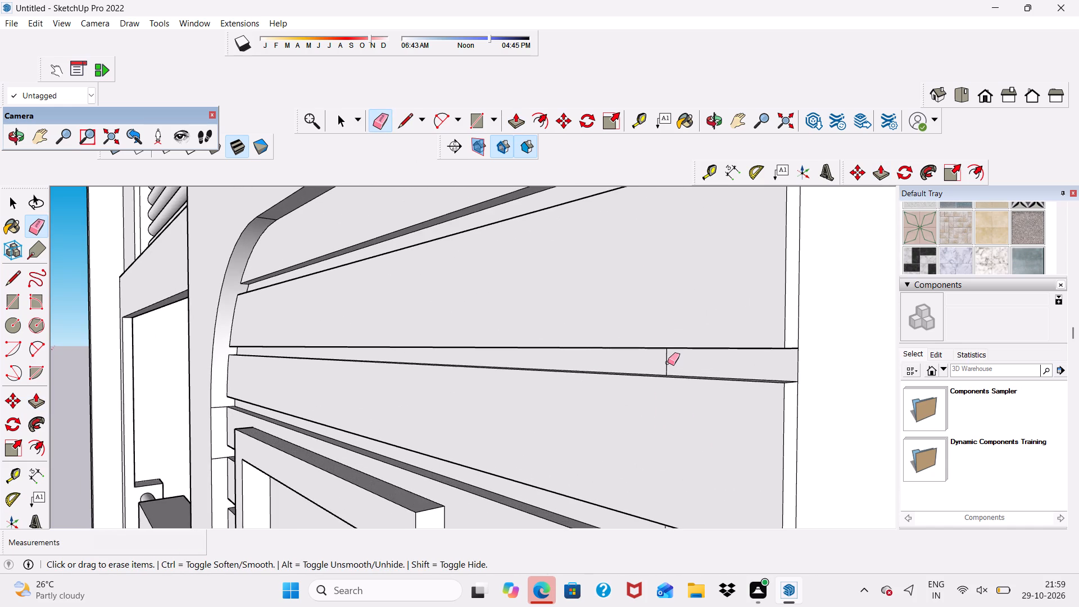
pyautogui.click(668, 363)
pyautogui.scroll(-7, 649, 306)
pyautogui.scroll(5, 645, 437)
pyautogui.moveTo(650, 431); pyautogui.dragTo(683, 430)
# Erase the vertical seam lines in the three uppermost grooves beside the tall window frame.
pyautogui.scroll(-6, 642, 366)
pyautogui.scroll(-4, 665, 279)
pyautogui.scroll(10, 662, 447)
pyautogui.click(655, 402)
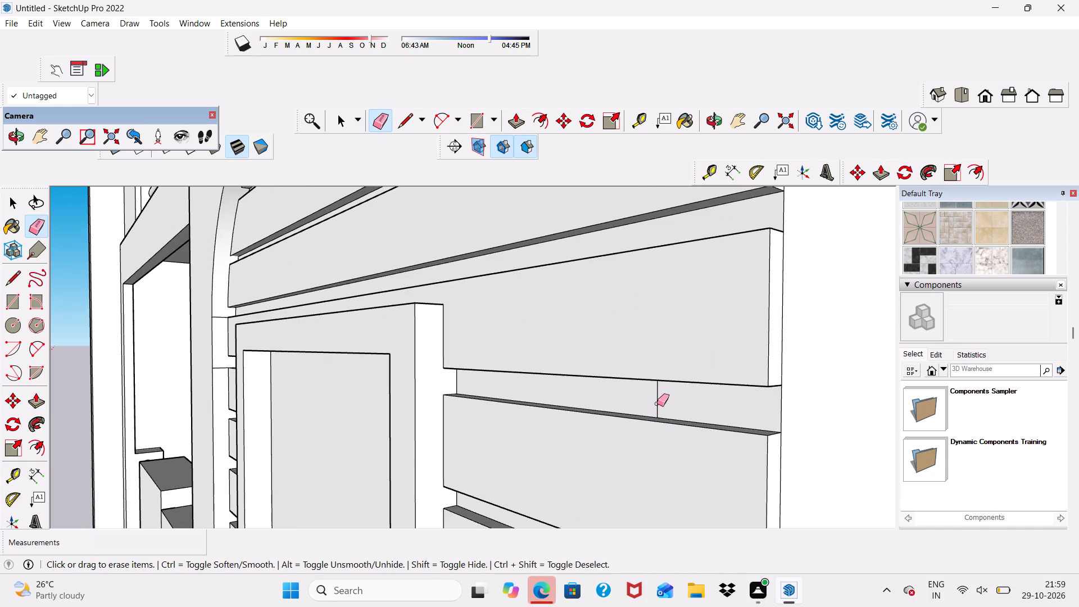
pyautogui.scroll(-6, 668, 330)
pyautogui.scroll(-1, 621, 388)
pyautogui.scroll(9, 615, 489)
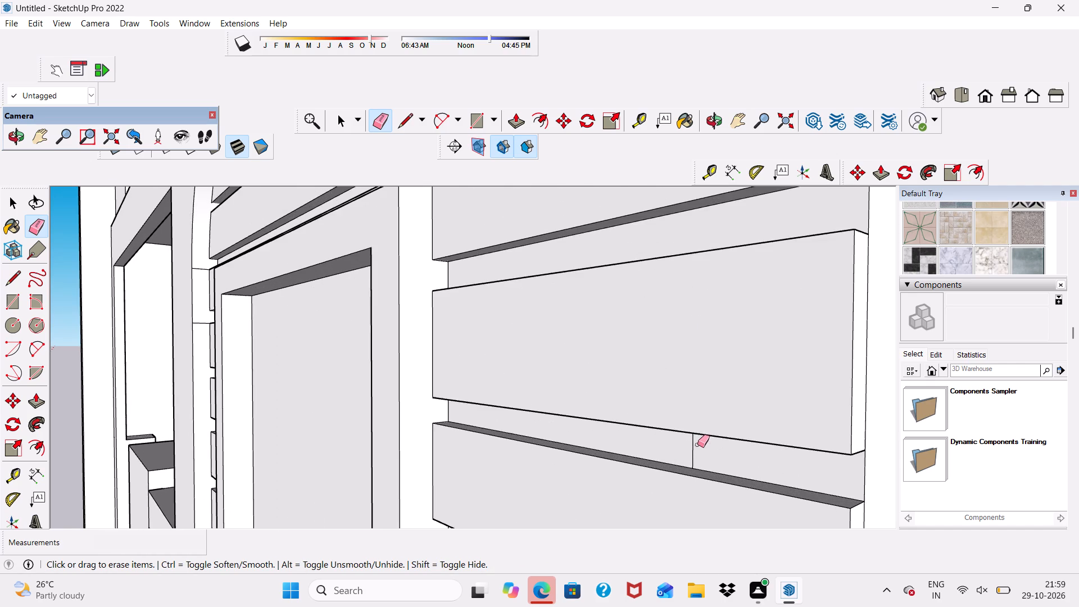
pyautogui.moveTo(696, 447); pyautogui.dragTo(696, 454)
pyautogui.scroll(-6, 695, 353)
pyautogui.scroll(-6, 704, 270)
pyautogui.scroll(1, 679, 414)
pyautogui.moveTo(680, 416); pyautogui.dragTo(699, 473, button='middle')
pyautogui.scroll(14, 699, 473)
pyautogui.moveTo(672, 442); pyautogui.dragTo(684, 452)
# Erase the seam lines in the following two grooves down, beside the middle of the window frame.
pyautogui.scroll(-16, 642, 348)
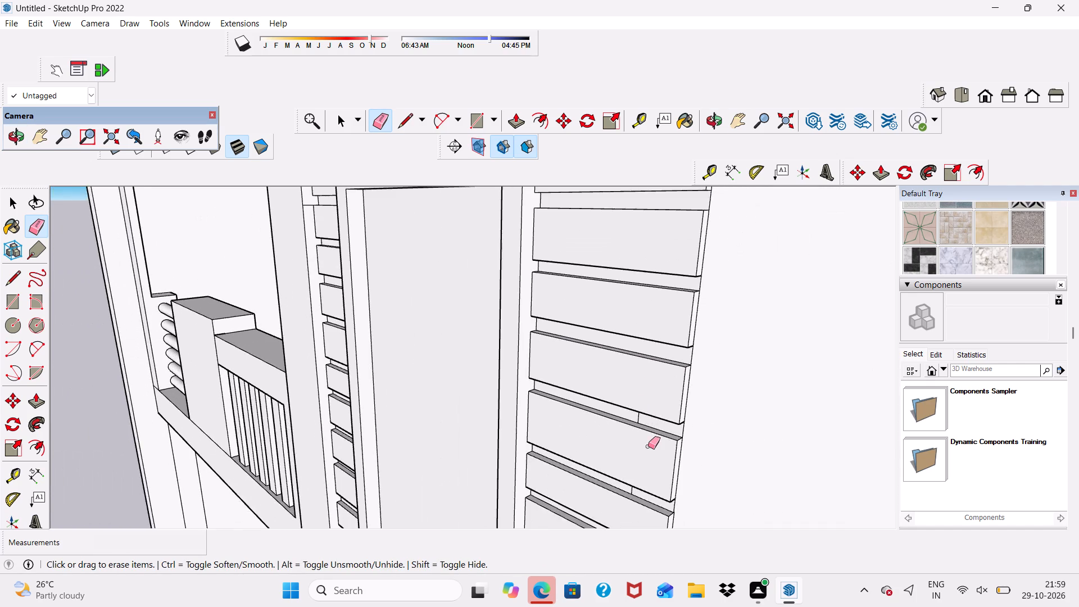
pyautogui.scroll(9, 648, 446)
pyautogui.click(631, 397)
pyautogui.scroll(-11, 640, 360)
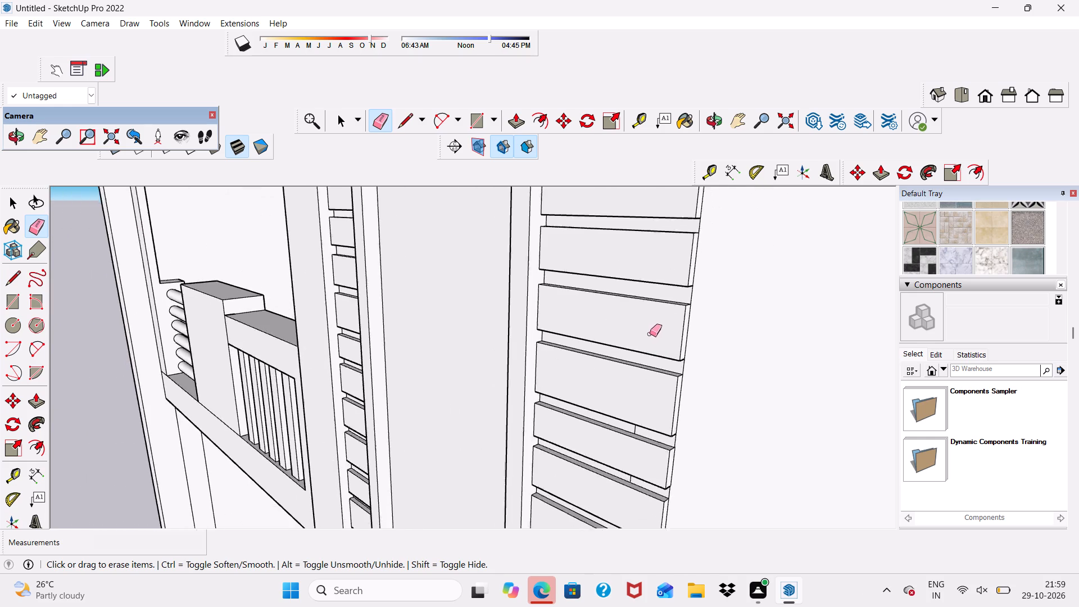
pyautogui.scroll(-1, 650, 334)
pyautogui.scroll(3, 621, 481)
pyautogui.scroll(-3, 627, 340)
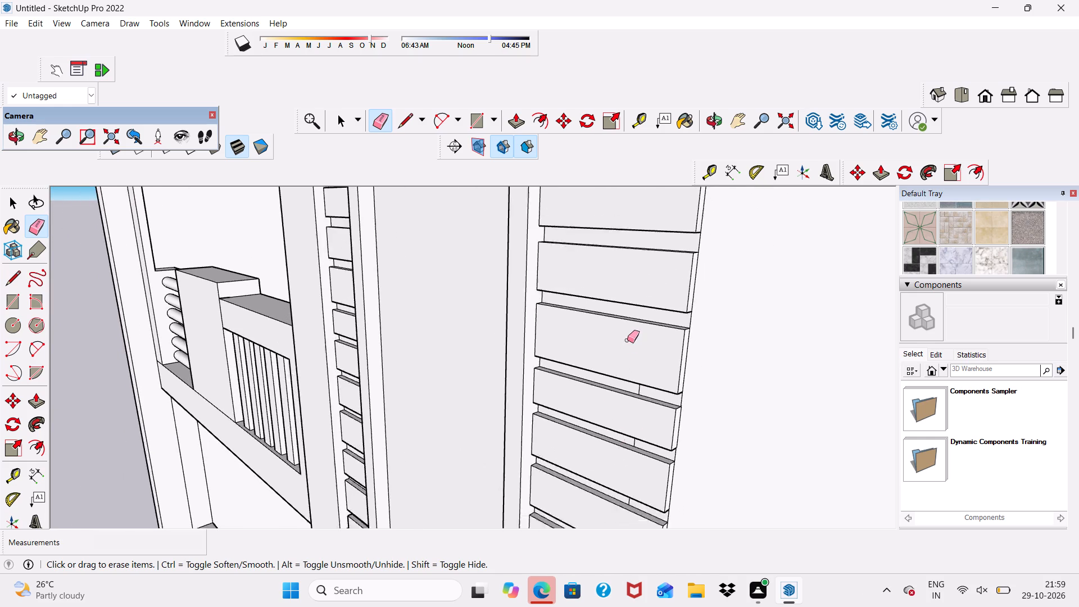
pyautogui.scroll(-7, 627, 340)
pyautogui.scroll(14, 627, 464)
pyautogui.scroll(-12, 638, 358)
pyautogui.scroll(10, 649, 290)
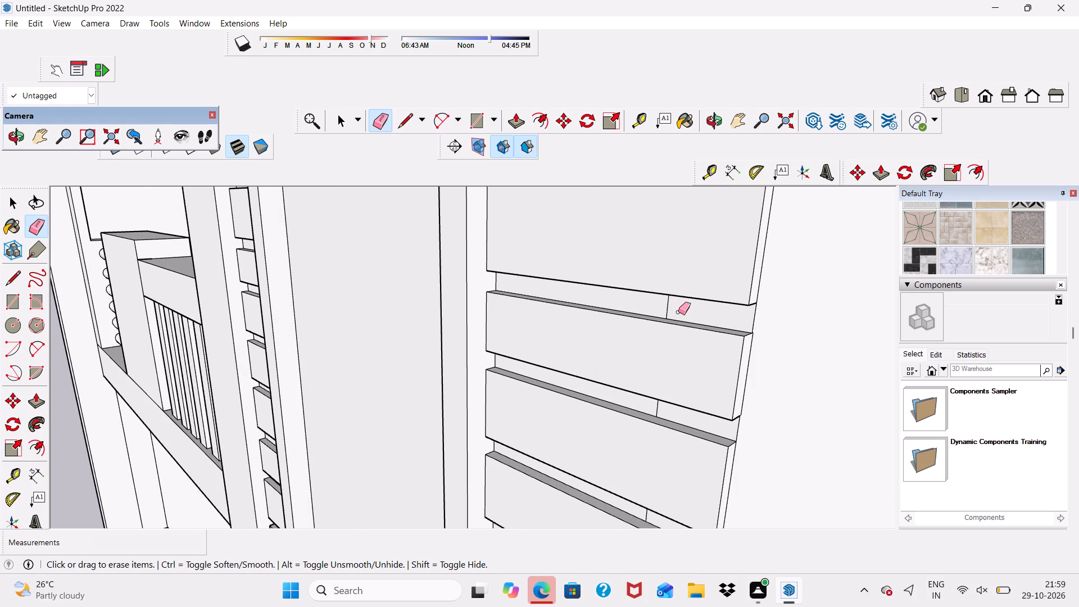
pyautogui.moveTo(678, 312); pyautogui.dragTo(656, 312)
# Erase the seam lines in the next three grooves down beside the window frame.
pyautogui.scroll(-6, 656, 312)
pyautogui.scroll(6, 663, 393)
pyautogui.scroll(-1, 654, 345)
pyautogui.scroll(4, 654, 343)
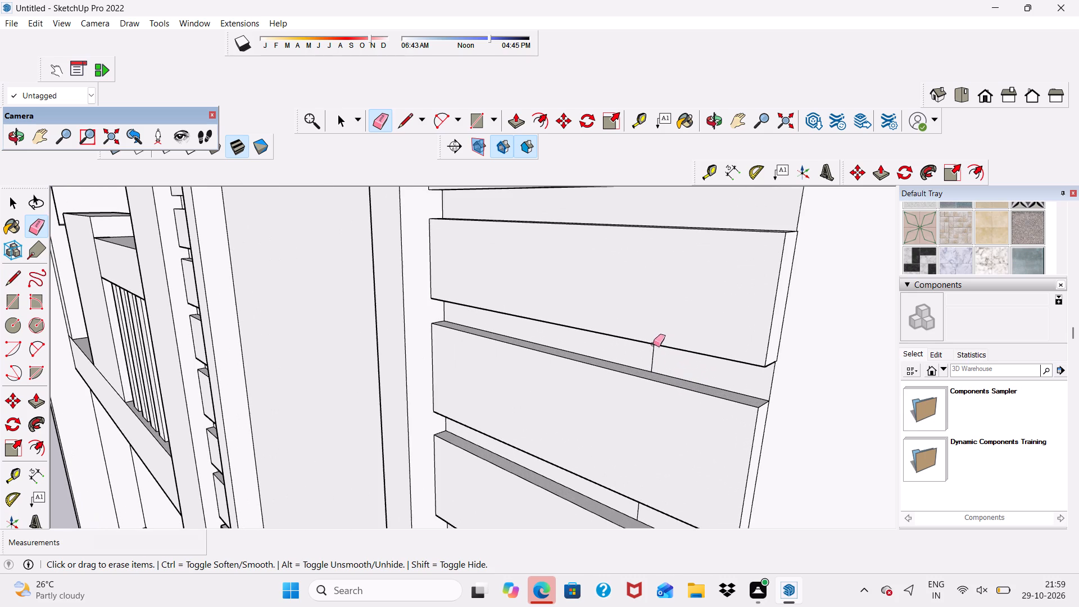
pyautogui.moveTo(645, 355); pyautogui.dragTo(657, 362)
pyautogui.scroll(-11, 657, 362)
pyautogui.scroll(5, 639, 417)
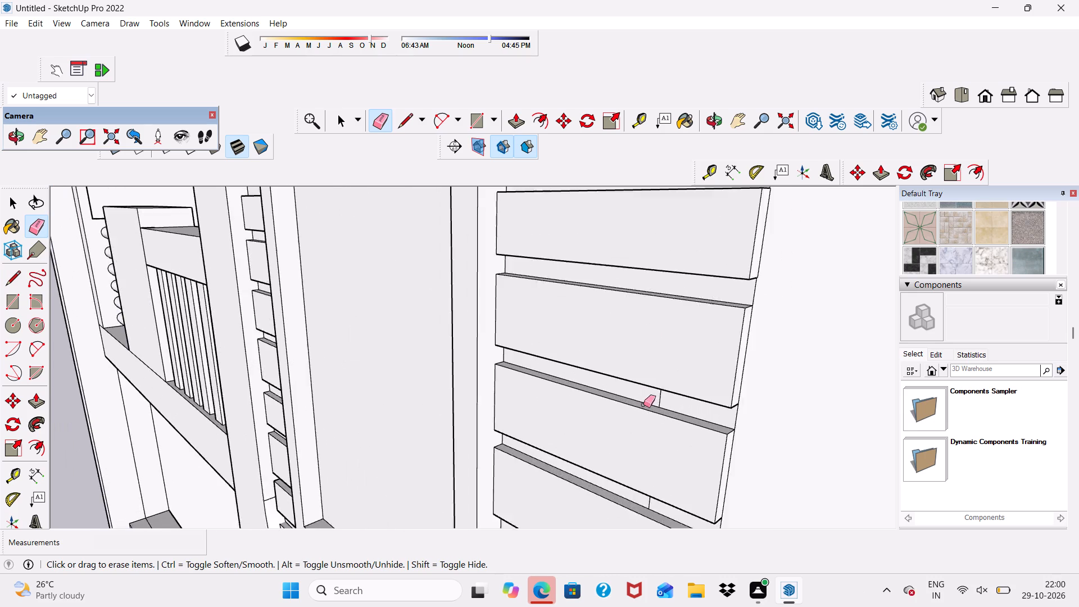
pyautogui.scroll(4, 643, 405)
pyautogui.moveTo(655, 395); pyautogui.dragTo(682, 409)
pyautogui.scroll(-4, 641, 323)
pyautogui.scroll(5, 641, 386)
pyautogui.moveTo(660, 377); pyautogui.dragTo(673, 380)
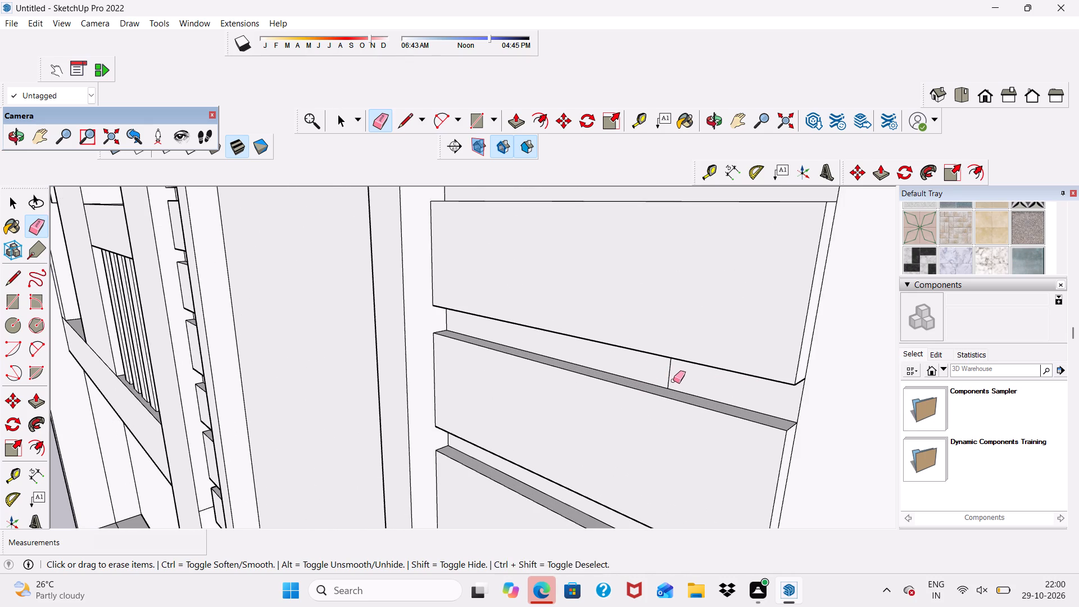
pyautogui.moveTo(673, 380); pyautogui.dragTo(675, 380)
# Erase the seam lines in the remaining four grooves beside the window frame, down to its lower corner.
pyautogui.scroll(-12, 648, 295)
pyautogui.scroll(12, 650, 419)
pyautogui.moveTo(652, 406); pyautogui.dragTo(655, 407)
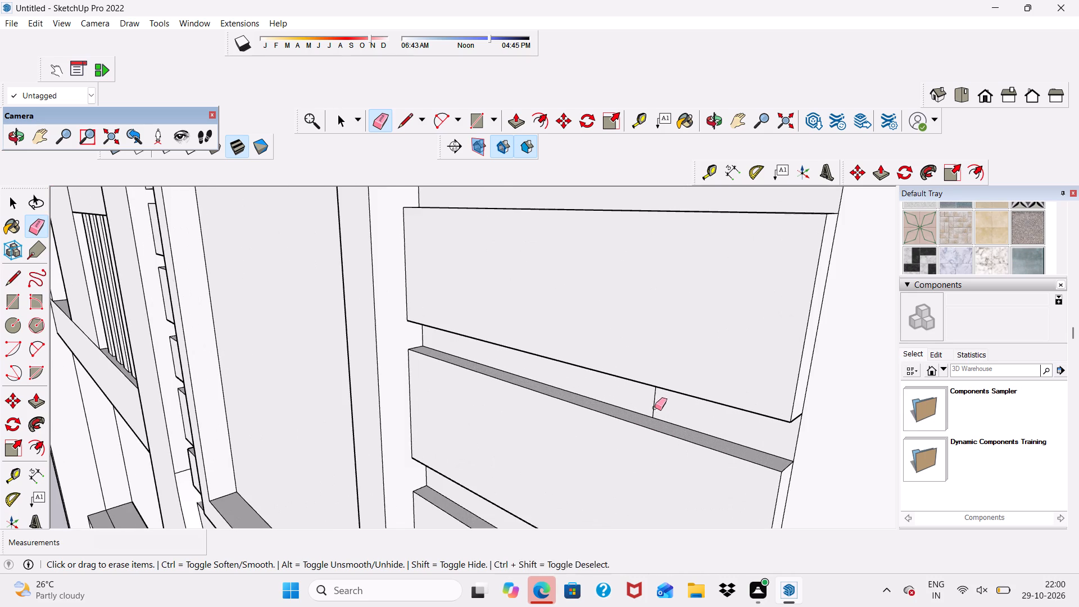
pyautogui.moveTo(655, 407); pyautogui.dragTo(660, 413)
pyautogui.scroll(-12, 655, 323)
pyautogui.scroll(12, 646, 474)
pyautogui.moveTo(661, 386); pyautogui.dragTo(651, 386)
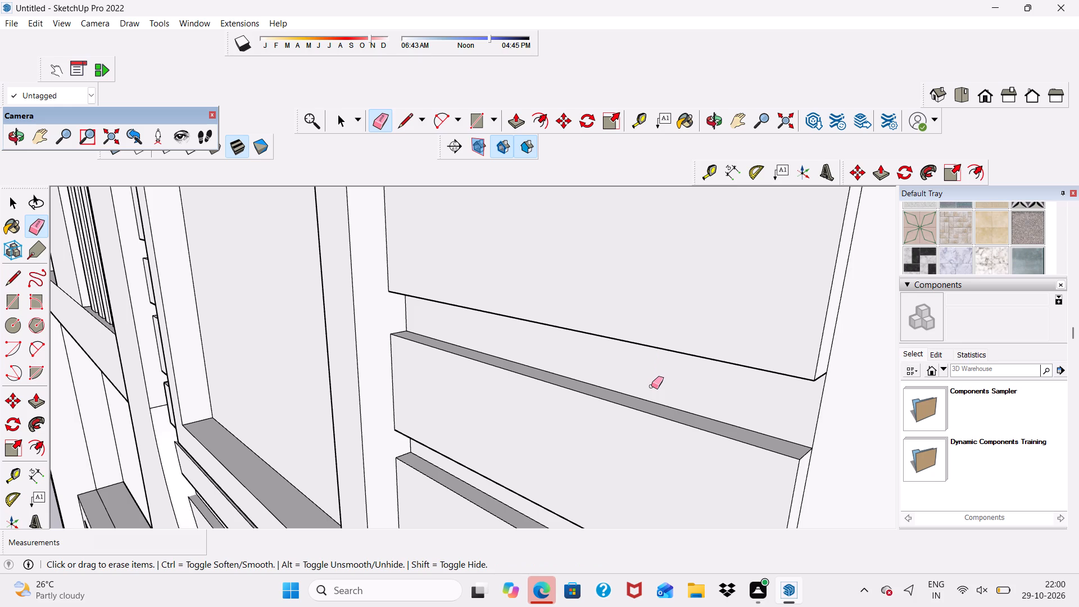
pyautogui.scroll(-12, 640, 305)
pyautogui.scroll(12, 654, 393)
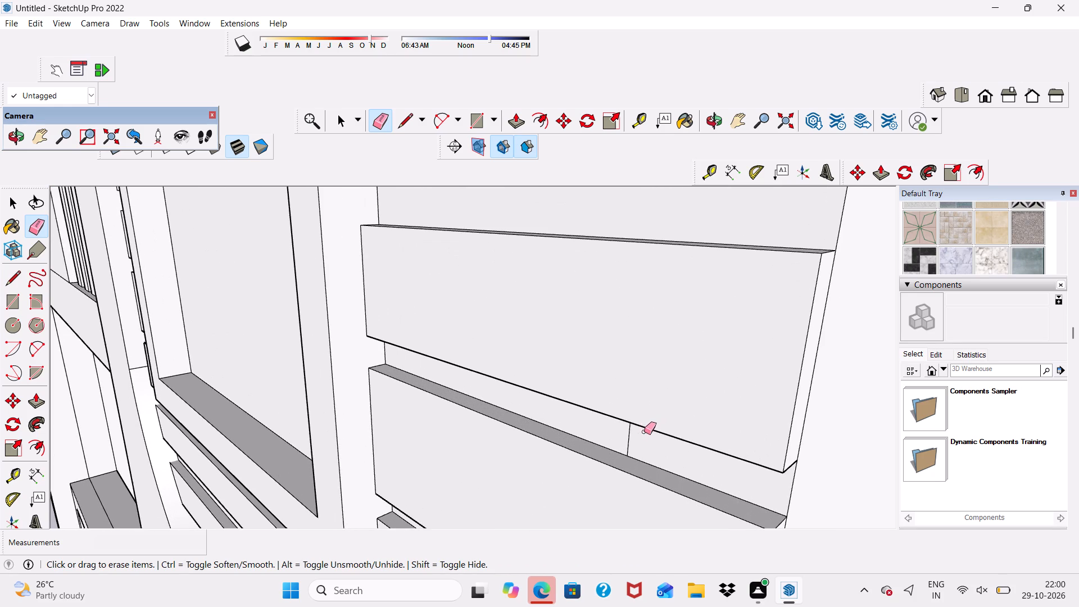
pyautogui.click(624, 444)
pyautogui.scroll(-6, 560, 293)
pyautogui.scroll(-6, 574, 237)
pyautogui.scroll(6, 565, 444)
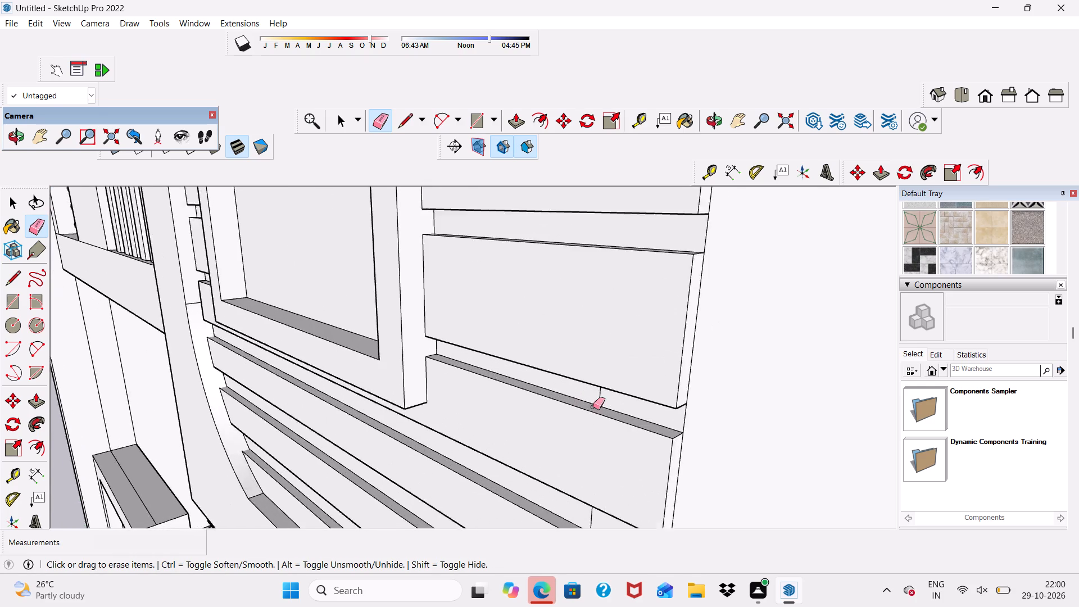
pyautogui.scroll(3, 593, 407)
pyautogui.moveTo(599, 391); pyautogui.dragTo(607, 397)
# Erase the vertical seam lines in the three grooves between the slats below the window frame.
pyautogui.scroll(-7, 603, 359)
pyautogui.scroll(6, 607, 470)
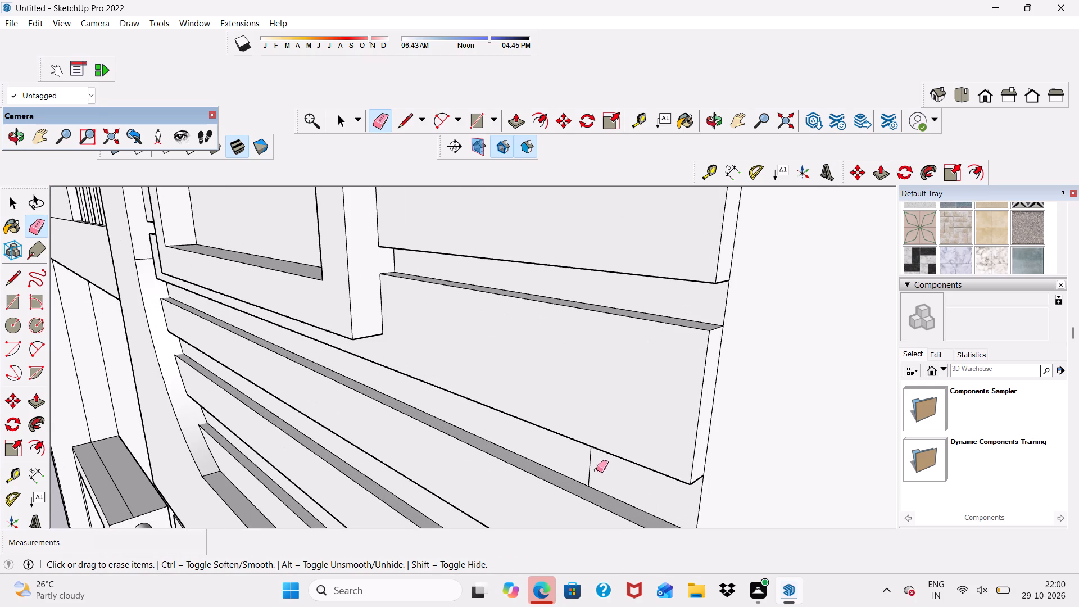
pyautogui.click(587, 463)
pyautogui.scroll(-12, 587, 368)
pyautogui.moveTo(615, 455); pyautogui.dragTo(647, 400, button='middle')
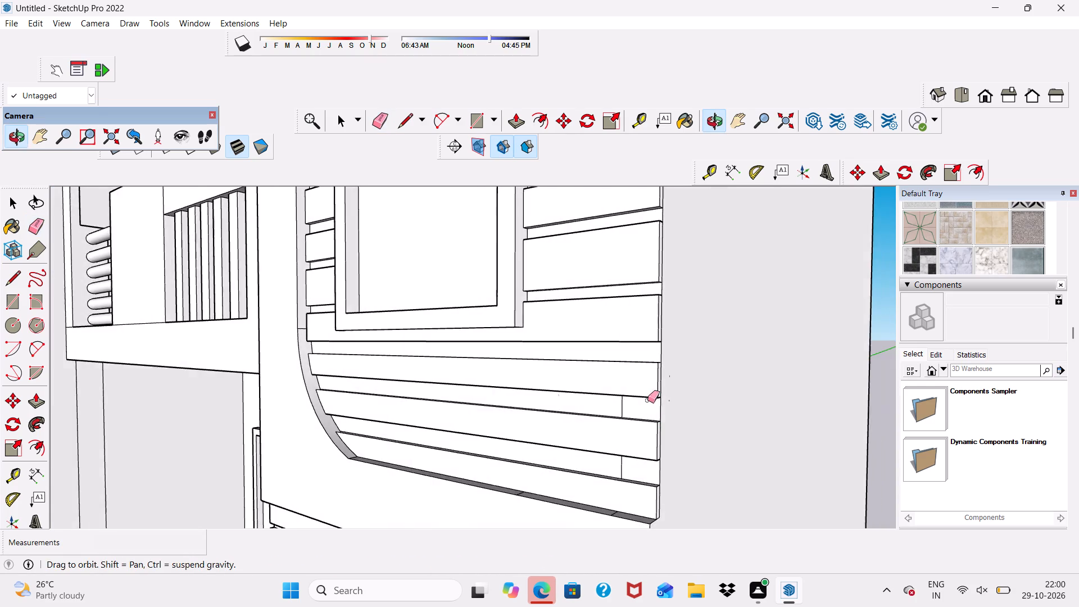
pyautogui.scroll(6, 622, 434)
pyautogui.moveTo(624, 384); pyautogui.dragTo(630, 384)
pyautogui.scroll(1, 624, 514)
pyautogui.moveTo(618, 496); pyautogui.dragTo(619, 496)
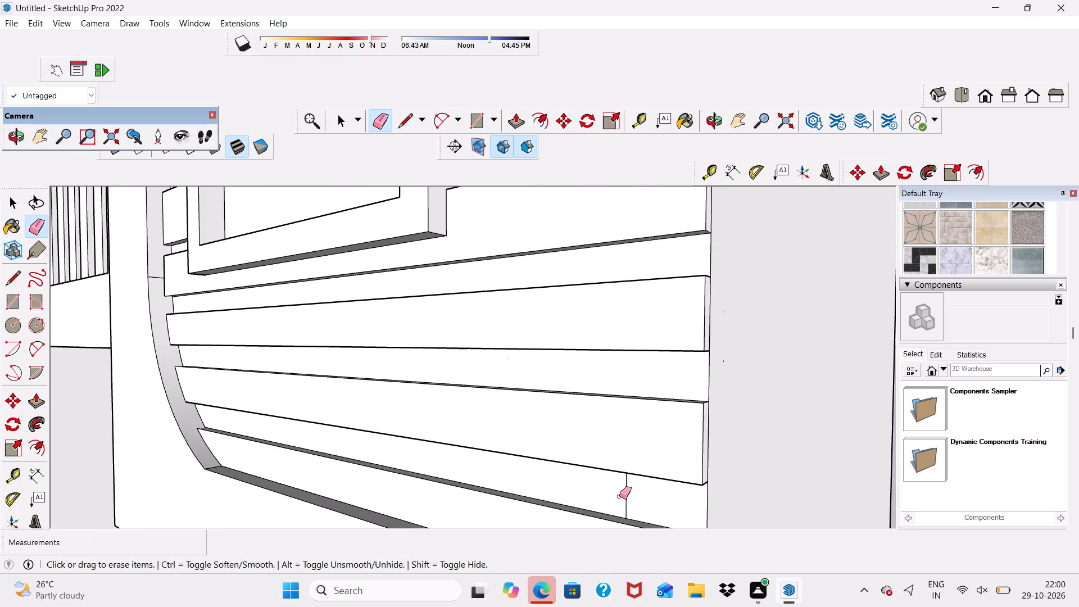
pyautogui.moveTo(619, 496); pyautogui.dragTo(637, 501)
# Examine the whole front elevation, from the slatted window surrounds down to the ground floor, for remaining seams.
pyautogui.scroll(-6, 586, 338)
pyautogui.moveTo(645, 364); pyautogui.dragTo(592, 426, button='middle')
pyautogui.scroll(1, 584, 418)
pyautogui.scroll(-12, 579, 368)
pyautogui.moveTo(565, 401); pyautogui.dragTo(642, 414, button='middle')
pyautogui.scroll(1, 642, 414)
pyautogui.scroll(-2, 557, 323)
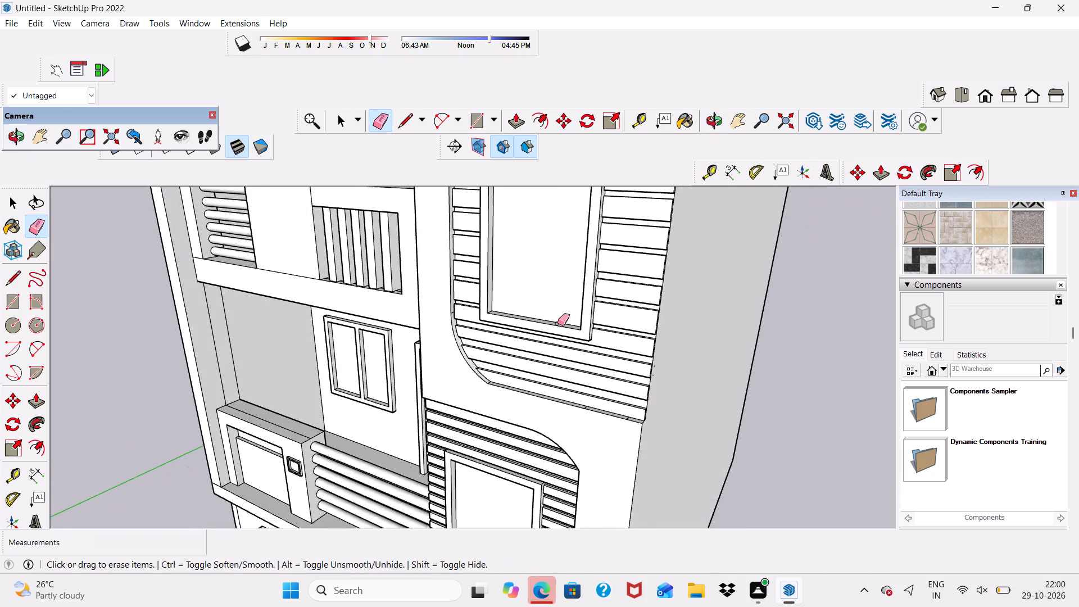
pyautogui.scroll(-4, 557, 323)
pyautogui.scroll(2, 596, 348)
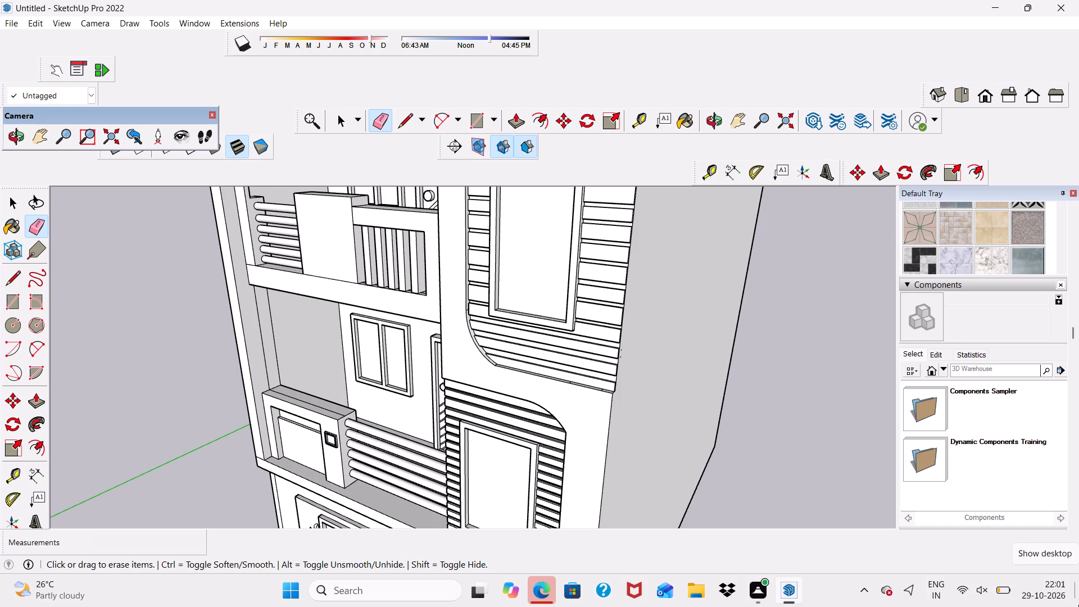
pyautogui.scroll(1, 1078, 606)
pyautogui.scroll(-6, 978, 589)
pyautogui.scroll(1, 1064, 583)
pyautogui.scroll(-2, 1060, 606)
pyautogui.scroll(1, 1078, 597)
pyautogui.scroll(-5, 412, 342)
pyautogui.moveTo(513, 398); pyautogui.dragTo(546, 264, button='middle')
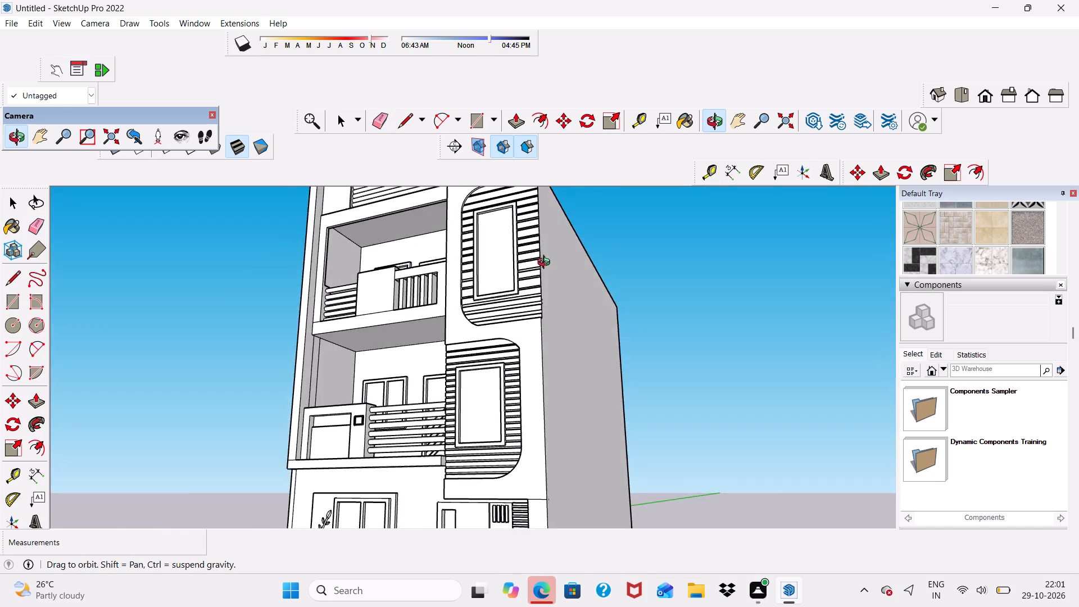
pyautogui.moveTo(546, 264); pyautogui.dragTo(598, 327, button='middle')
pyautogui.press('space')
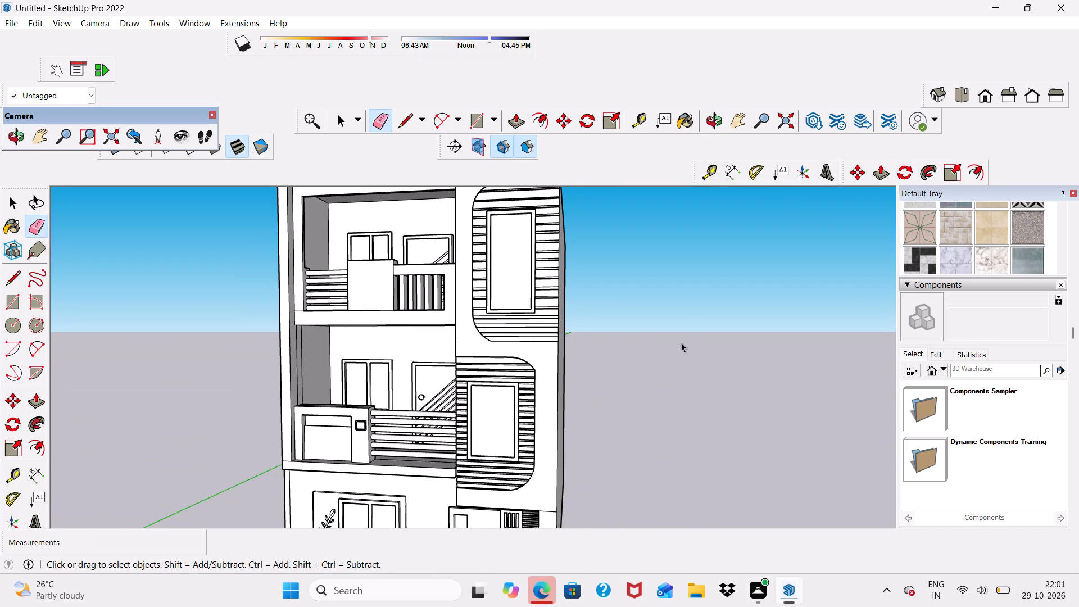
pyautogui.scroll(-5, 635, 335)
pyautogui.scroll(7, 530, 522)
pyautogui.scroll(3, 455, 464)
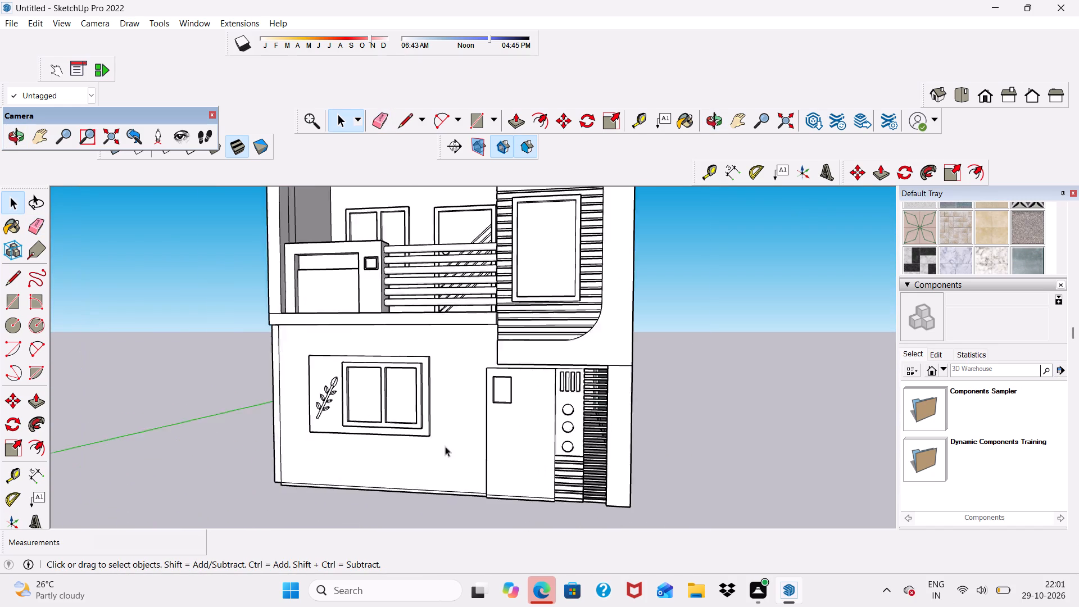
# Erase the horizontal seam from the ground-floor louvred opening's upper corner to the side wall edge, including its leftover stub.
pyautogui.scroll(1, 445, 446)
pyautogui.moveTo(584, 418); pyautogui.dragTo(529, 293, button='middle')
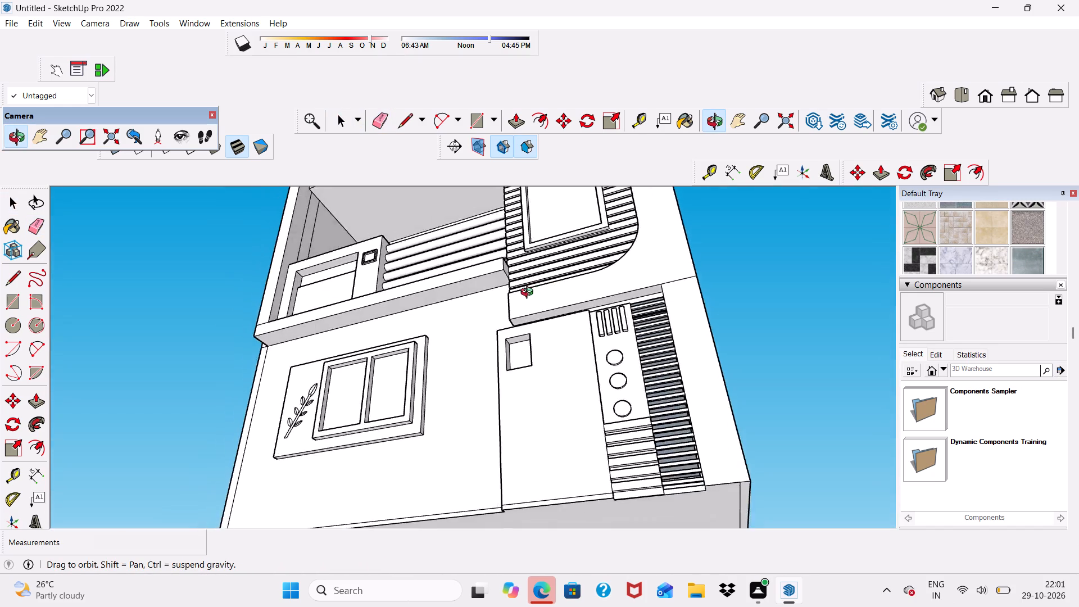
pyautogui.moveTo(529, 293); pyautogui.dragTo(664, 438, button='middle')
pyautogui.scroll(1, 664, 419)
pyautogui.scroll(-5, 633, 348)
pyautogui.scroll(12, 645, 360)
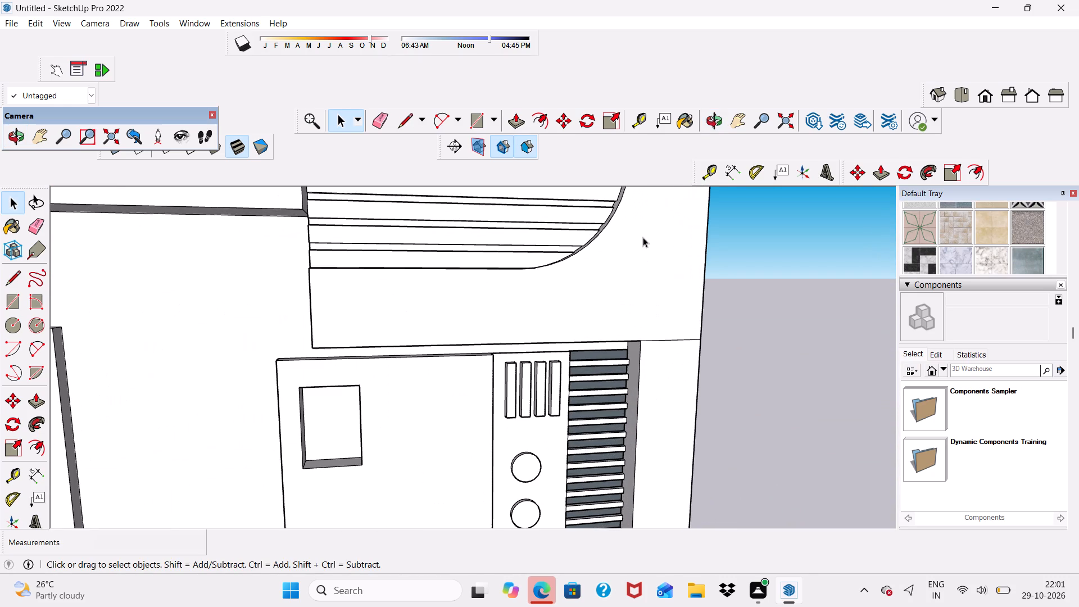
pyautogui.moveTo(683, 345); pyautogui.dragTo(632, 234, button='middle')
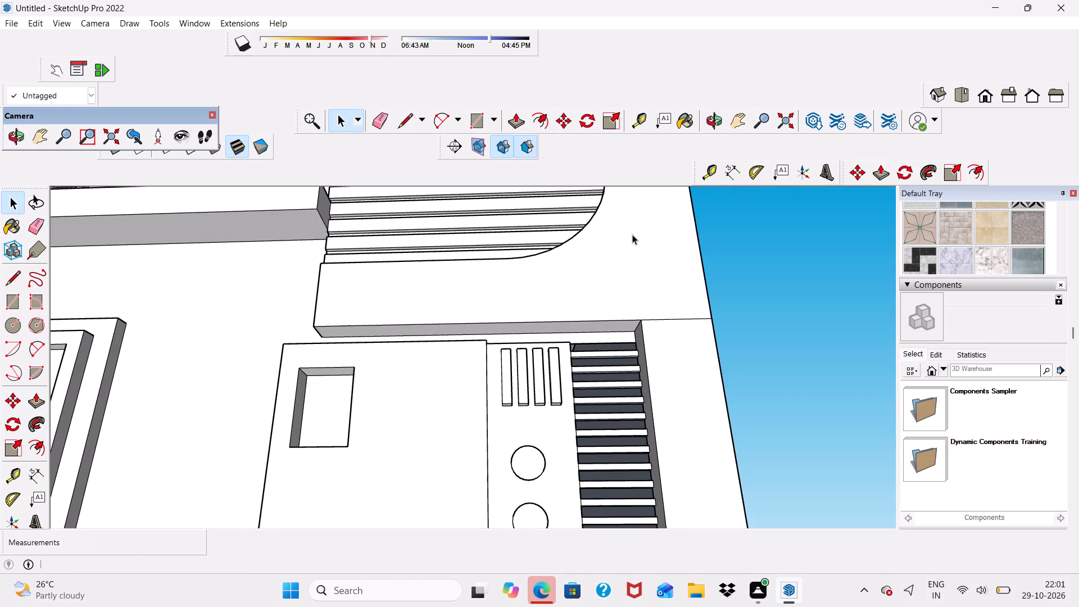
pyautogui.click(387, 117)
pyautogui.scroll(2, 564, 254)
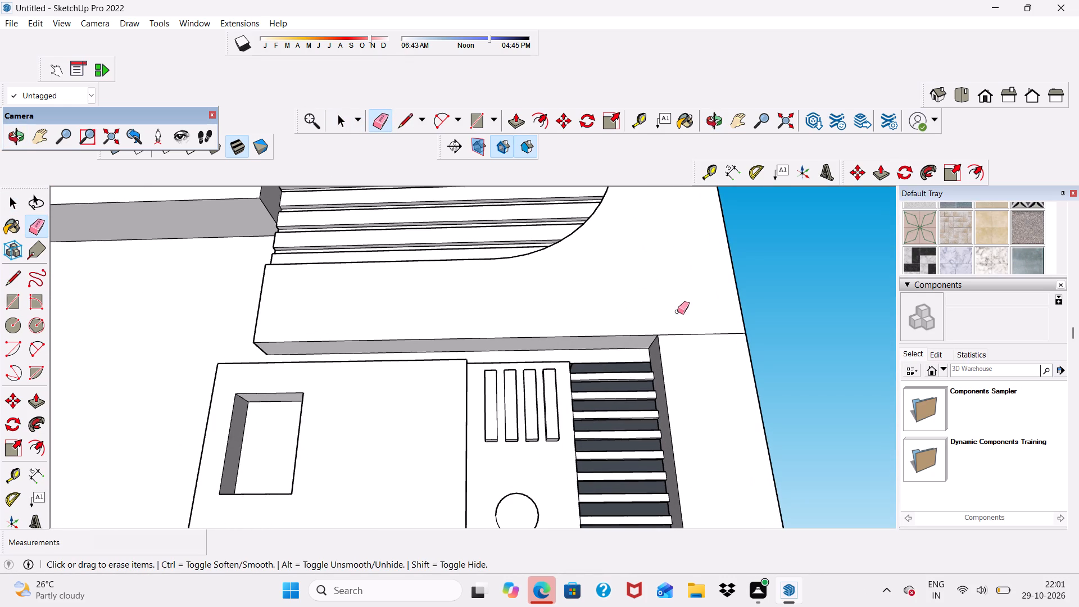
pyautogui.moveTo(679, 312); pyautogui.dragTo(689, 349)
pyautogui.scroll(-6, 636, 294)
pyautogui.scroll(10, 646, 321)
pyautogui.moveTo(704, 321); pyautogui.dragTo(708, 324)
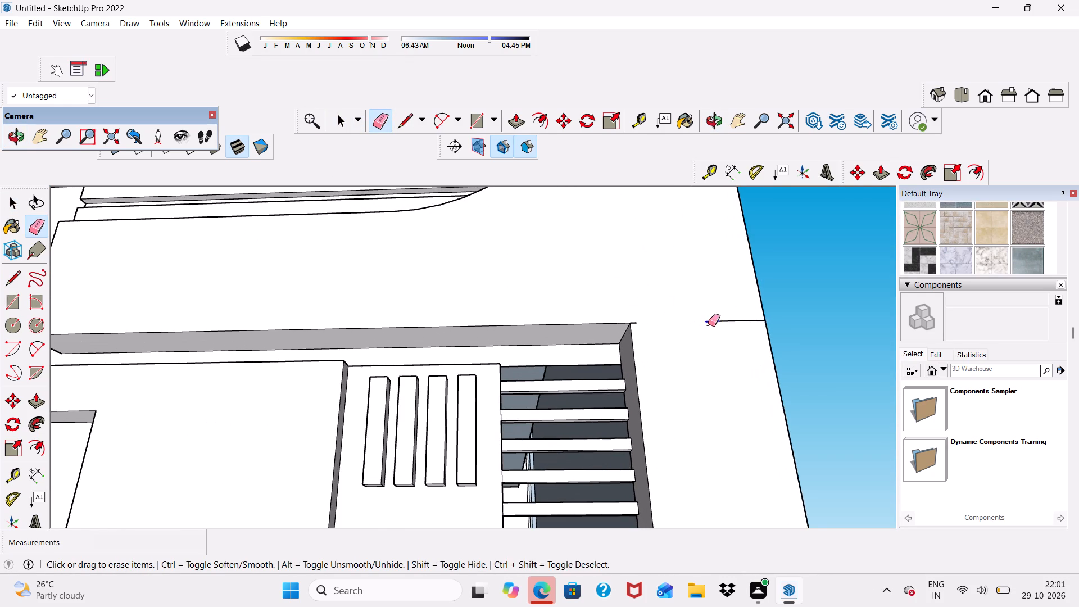
pyautogui.moveTo(708, 324); pyautogui.dragTo(729, 326)
pyautogui.moveTo(739, 318); pyautogui.dragTo(743, 328)
pyautogui.scroll(2, 659, 312)
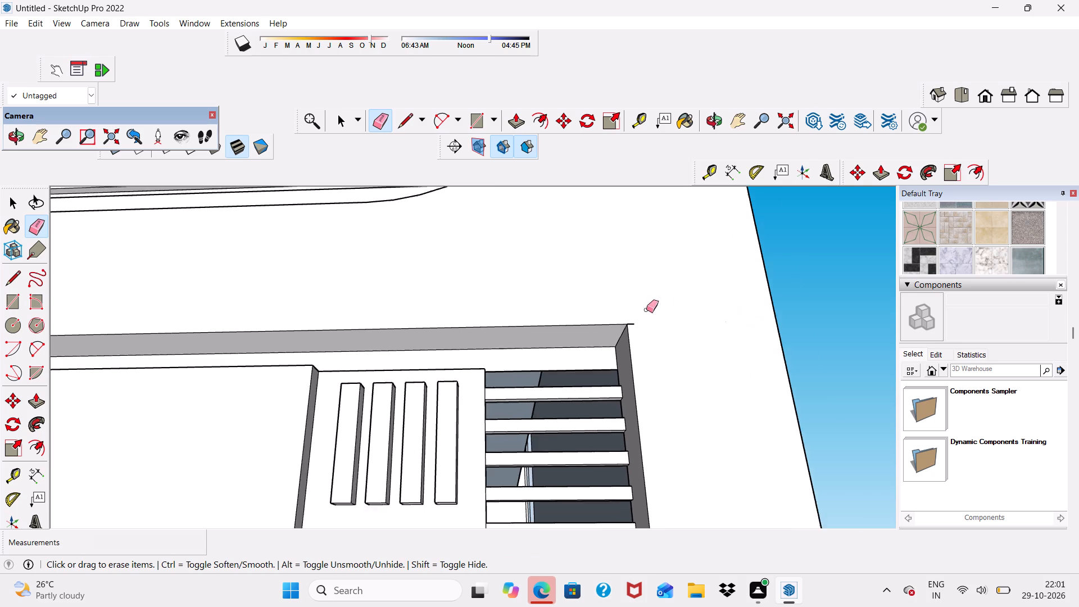
pyautogui.scroll(5, 646, 310)
pyautogui.moveTo(629, 321); pyautogui.dragTo(630, 336)
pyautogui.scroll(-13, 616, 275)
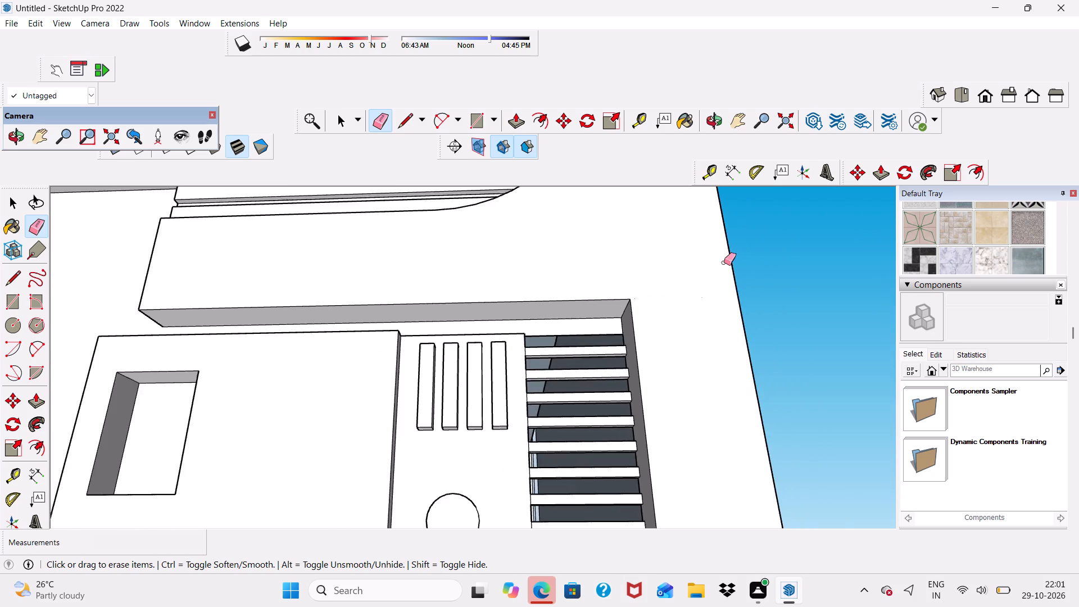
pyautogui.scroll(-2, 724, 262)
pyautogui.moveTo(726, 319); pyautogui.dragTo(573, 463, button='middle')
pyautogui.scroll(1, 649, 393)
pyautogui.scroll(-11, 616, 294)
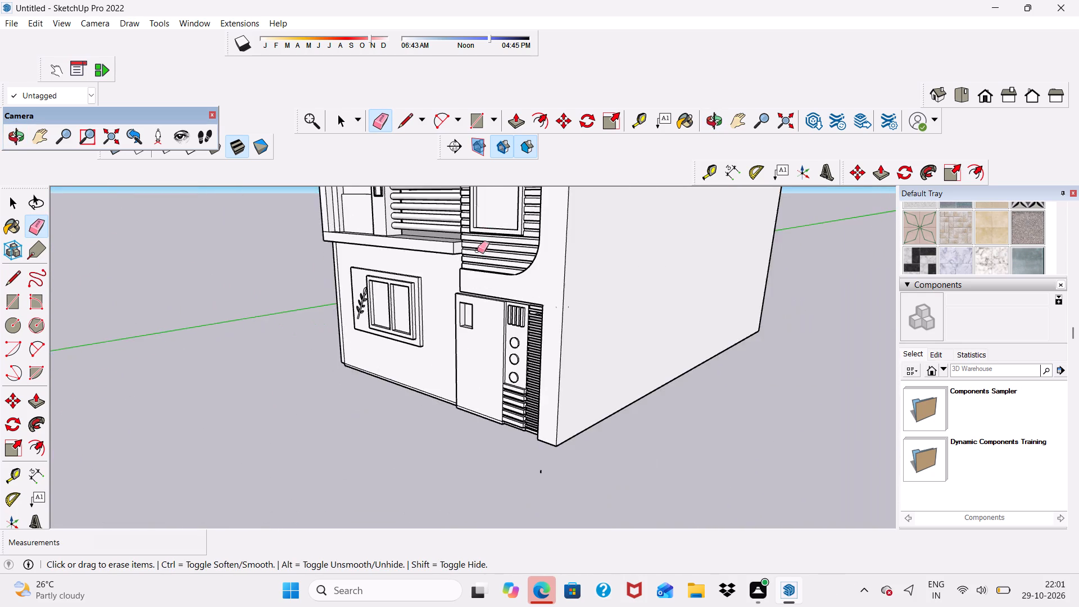
# Erase the two short horizontal seam lines across the narrow setback strip beside the balcony-side pillar, at the opposite side wall.
pyautogui.scroll(-16, 477, 251)
pyautogui.moveTo(445, 307); pyautogui.dragTo(628, 325, button='middle')
pyautogui.scroll(1, 628, 320)
pyautogui.scroll(-6, 611, 293)
pyautogui.scroll(12, 558, 234)
pyautogui.moveTo(523, 246); pyautogui.dragTo(759, 243, button='middle')
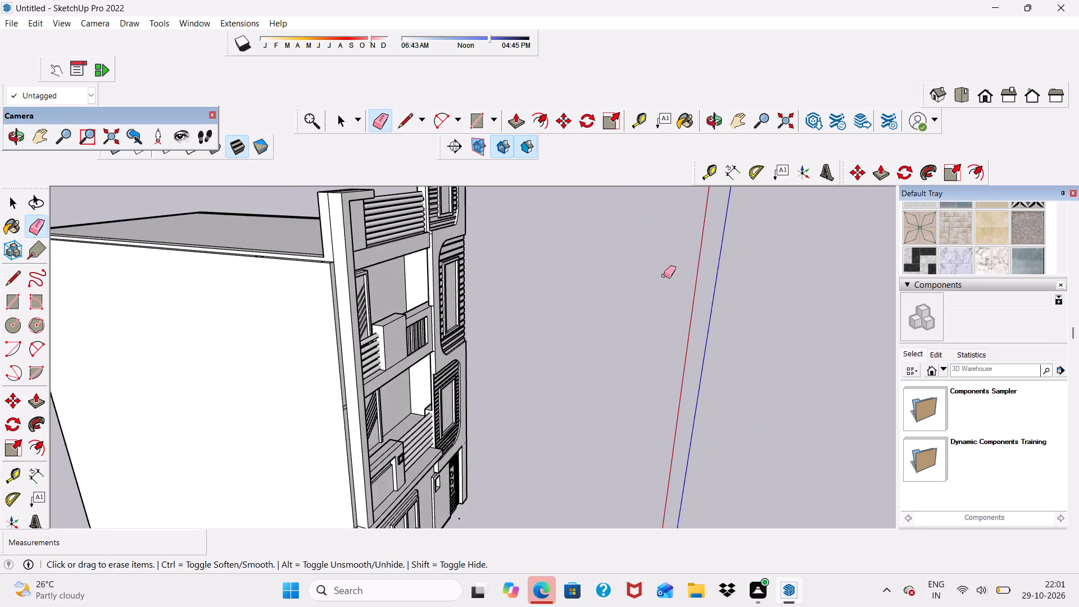
pyautogui.scroll(10, 366, 271)
pyautogui.moveTo(315, 250); pyautogui.dragTo(121, 202, button='middle')
pyautogui.scroll(-4, 195, 205)
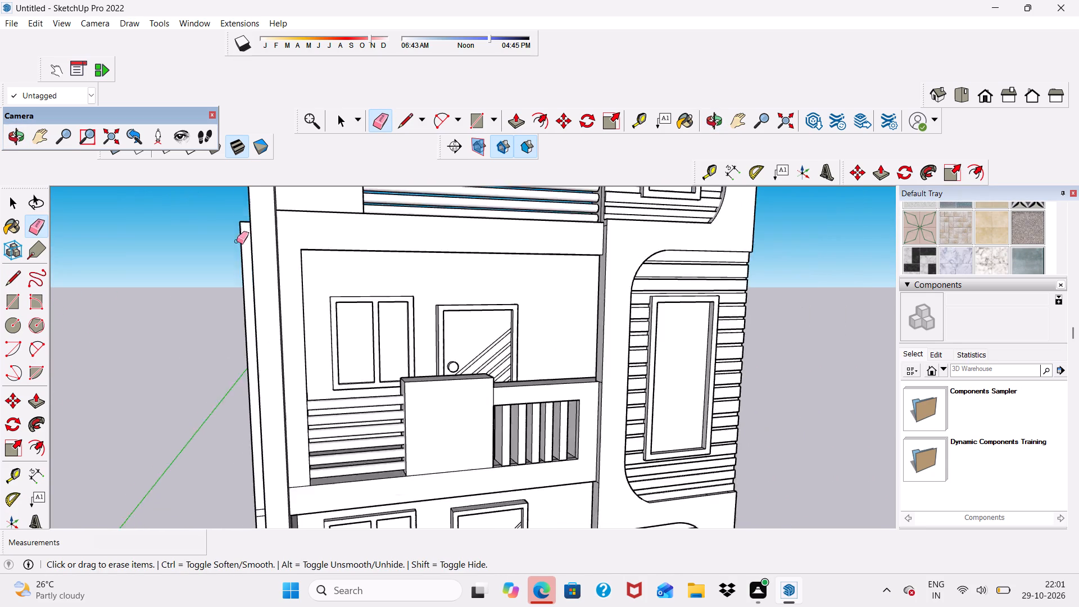
pyautogui.scroll(-2, 237, 241)
pyautogui.moveTo(264, 366); pyautogui.dragTo(429, 331, button='middle')
pyautogui.scroll(5, 256, 433)
pyautogui.scroll(4, 411, 357)
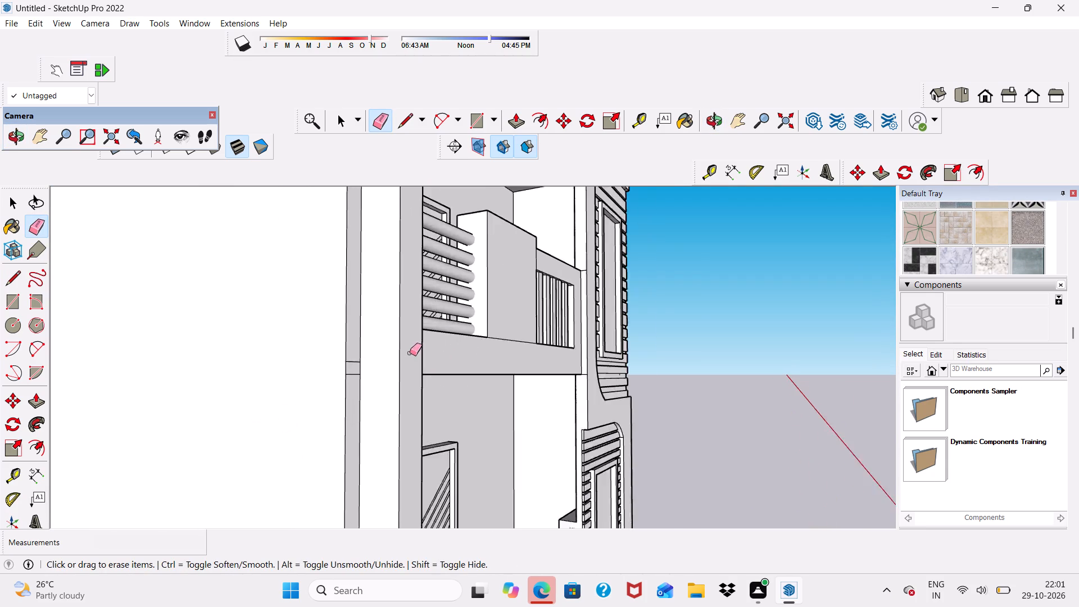
pyautogui.scroll(7, 410, 353)
pyautogui.moveTo(302, 361); pyautogui.dragTo(302, 411)
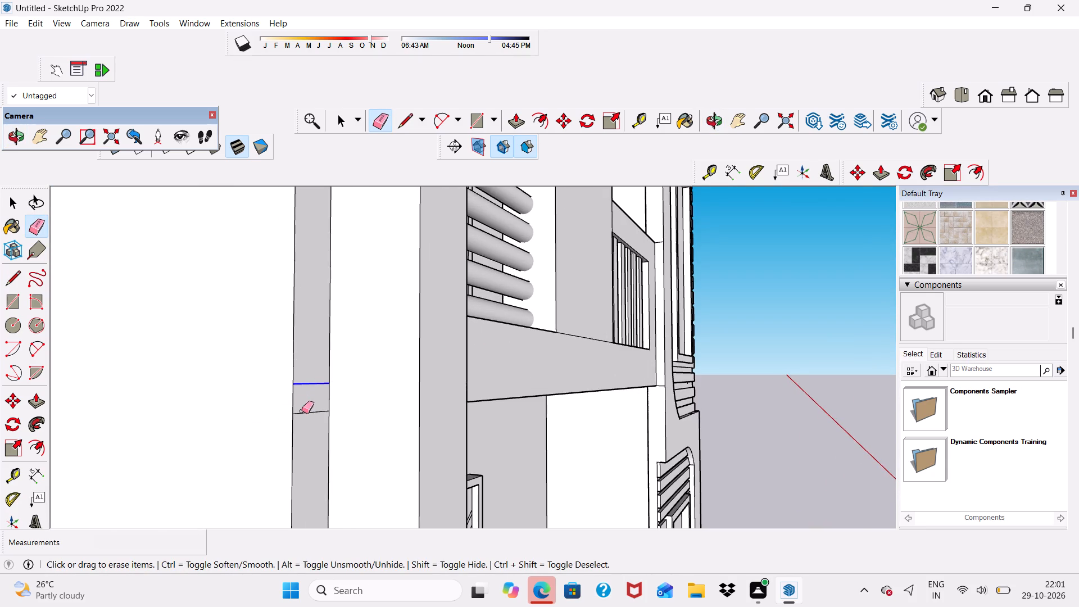
pyautogui.moveTo(302, 411); pyautogui.dragTo(305, 424)
# Push/Pull the narrow setback strip beside the balcony-side pillar forward 1' so it is flush with the pillar's front.
pyautogui.click(517, 114)
pyautogui.scroll(-5, 460, 155)
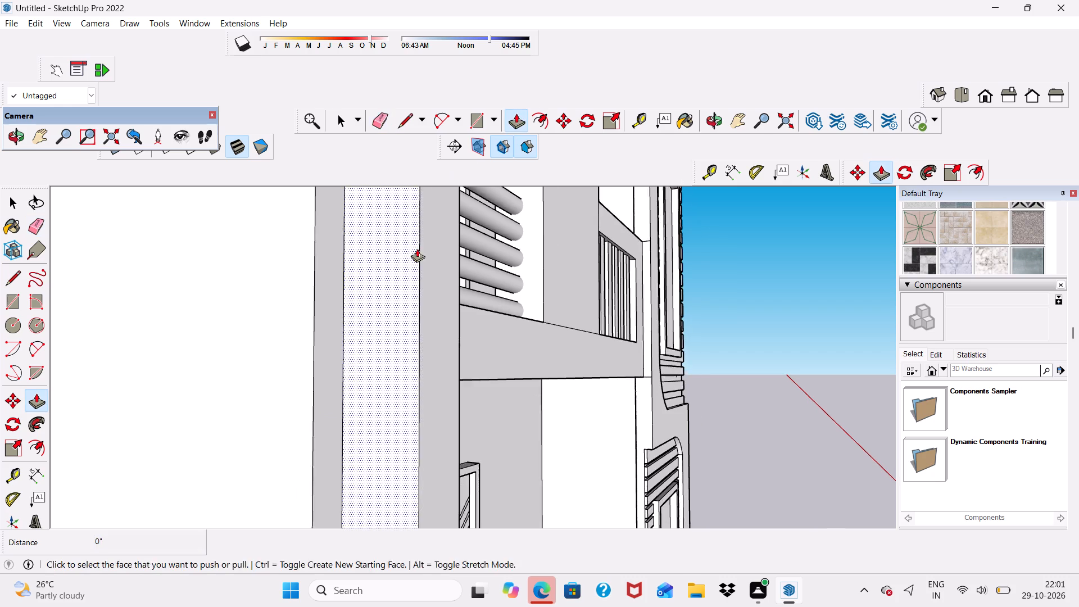
pyautogui.moveTo(418, 254); pyautogui.dragTo(307, 345, button='middle')
pyautogui.scroll(6, 234, 346)
pyautogui.click(228, 332)
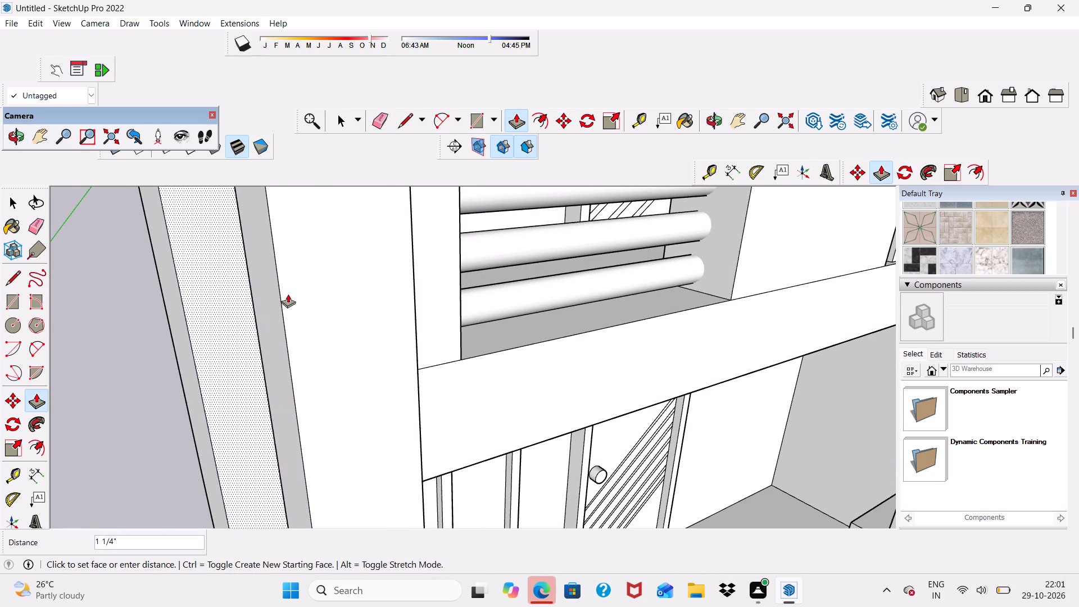
pyautogui.click(296, 280)
# Push/Pull the small stepped face at the balcony slab's outer end forward to line up with the extended pillar strip above.
pyautogui.scroll(-20, 296, 280)
pyautogui.scroll(-7, 296, 280)
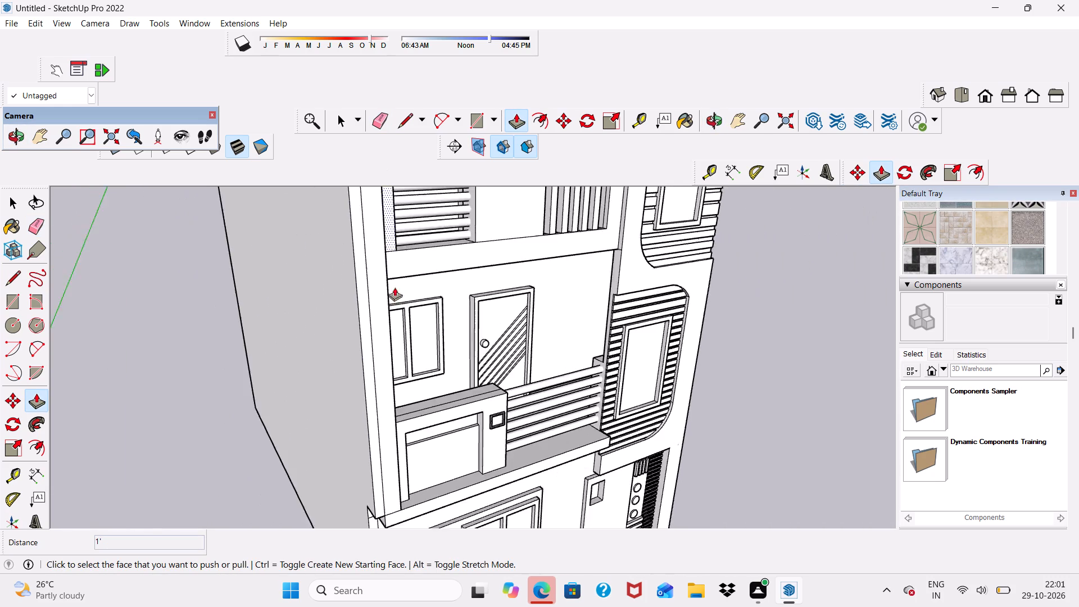
pyautogui.scroll(-5, 395, 287)
pyautogui.moveTo(396, 320); pyautogui.dragTo(434, 271, button='middle')
pyautogui.scroll(10, 386, 441)
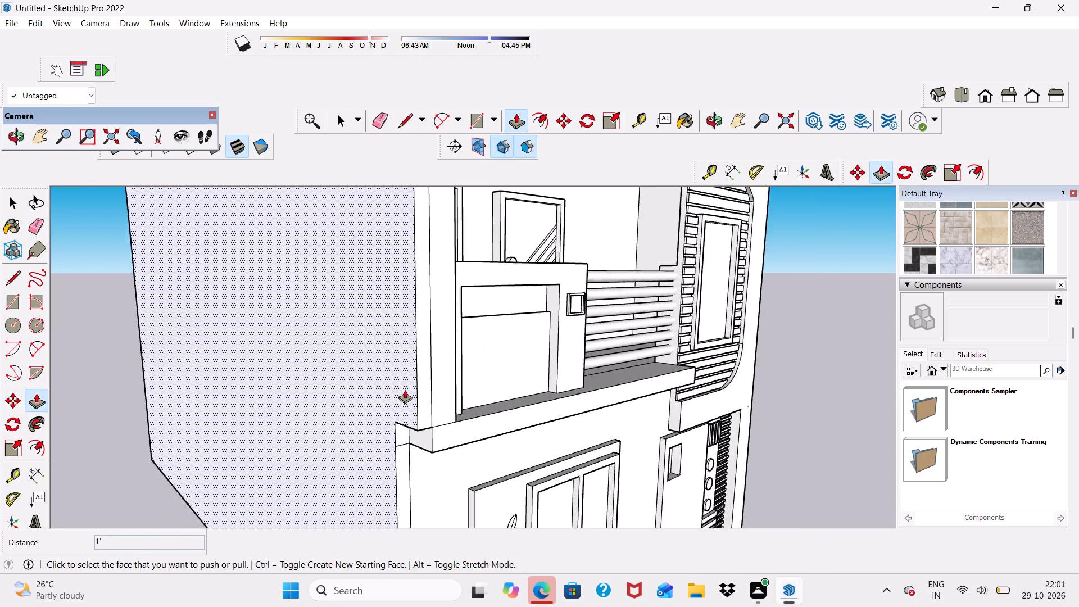
pyautogui.scroll(2, 405, 389)
pyautogui.moveTo(429, 432); pyautogui.dragTo(453, 291, button='middle')
pyautogui.scroll(5, 446, 300)
pyautogui.click(416, 305)
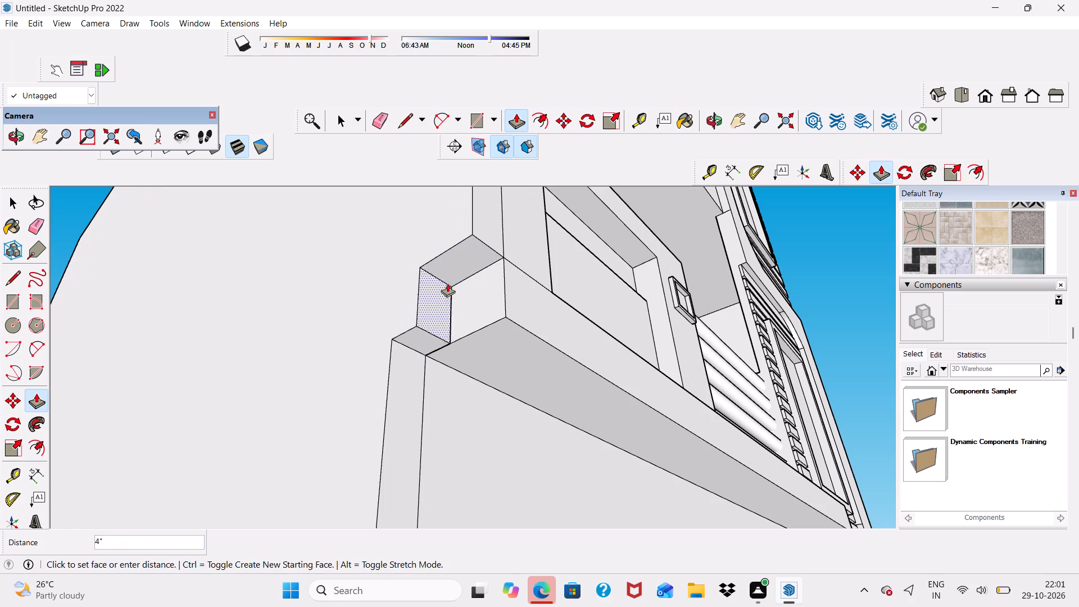
pyautogui.click(493, 229)
# Push/Pull the underside of the extended pillar strip down 9' 4 5/16" along the ground-floor corner to the wall base.
pyautogui.scroll(-3, 478, 243)
pyautogui.scroll(3, 424, 338)
pyautogui.click(438, 314)
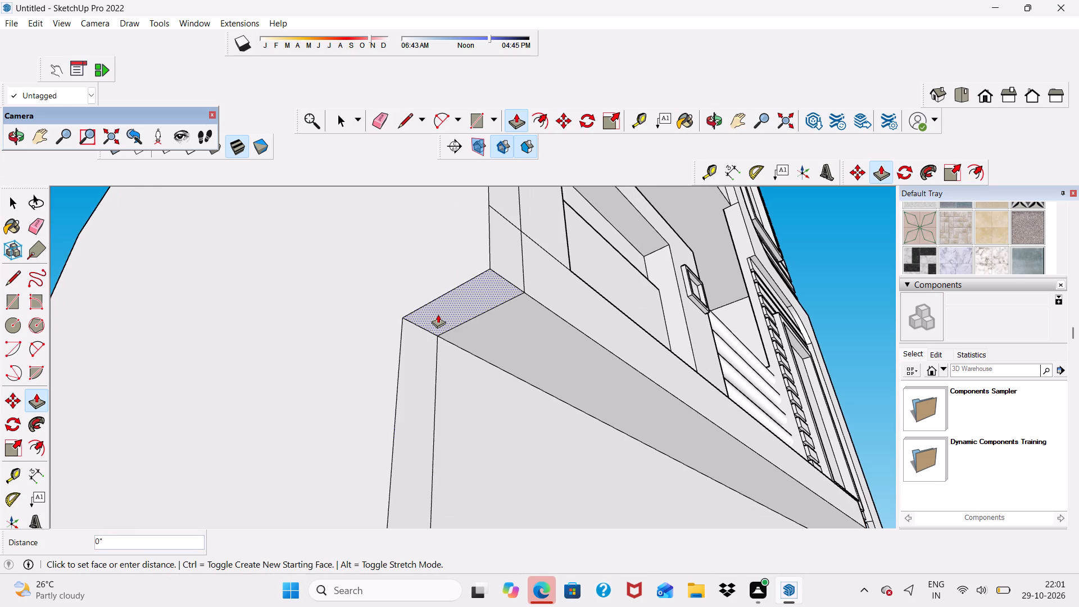
pyautogui.scroll(-4, 397, 409)
pyautogui.scroll(-17, 397, 288)
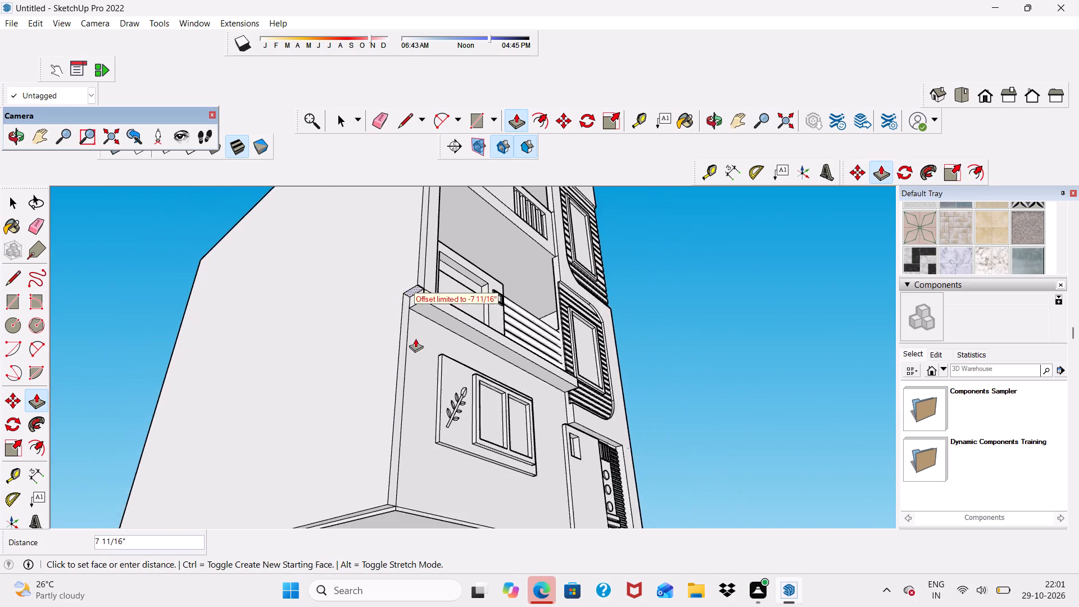
pyautogui.scroll(5, 399, 441)
pyautogui.click(398, 457)
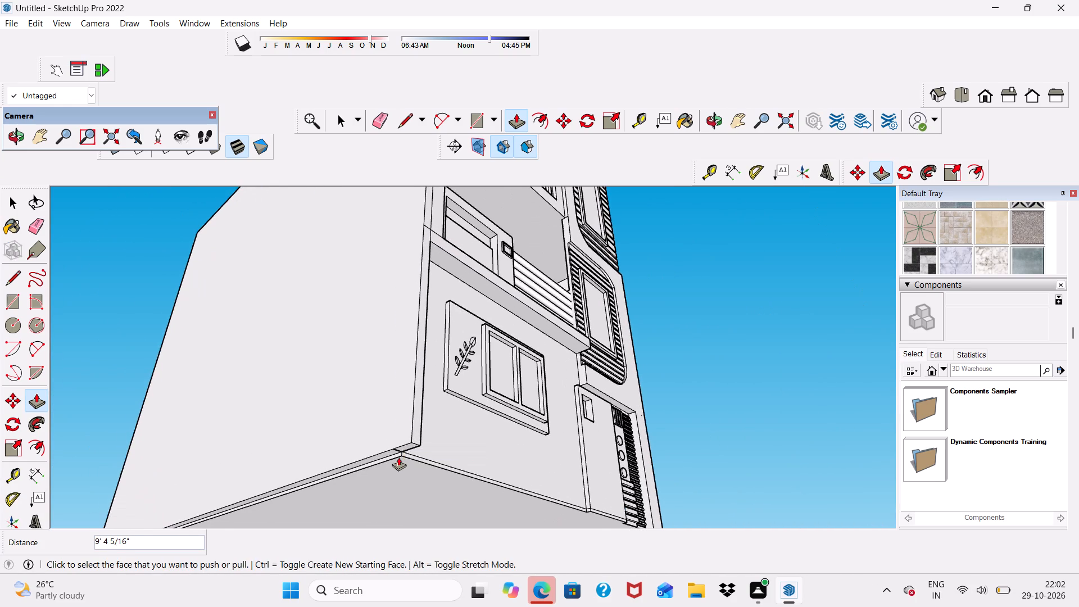
# Examine the bottom of the ground-floor corner where the extended strip meets the house's base.
pyautogui.scroll(-3, 393, 450)
pyautogui.moveTo(383, 470); pyautogui.dragTo(330, 399, button='middle')
pyautogui.scroll(6, 340, 344)
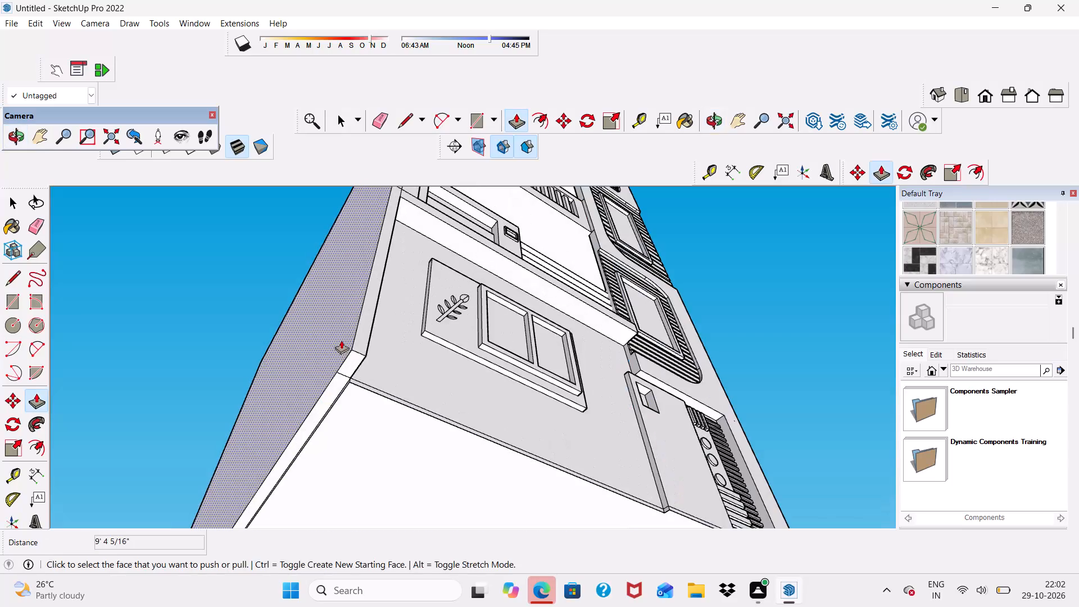
pyautogui.scroll(5, 361, 361)
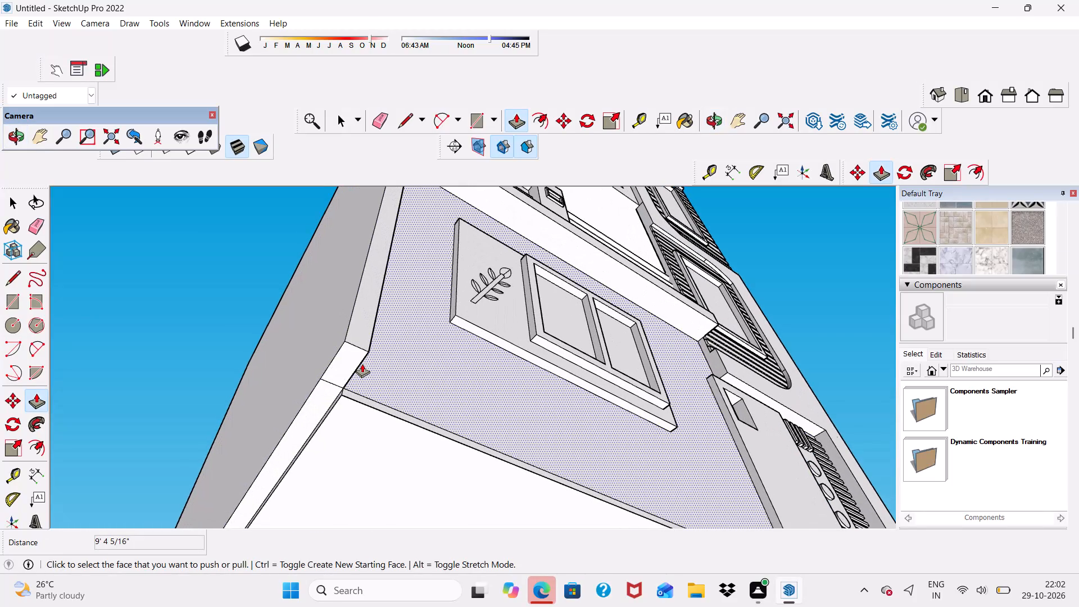
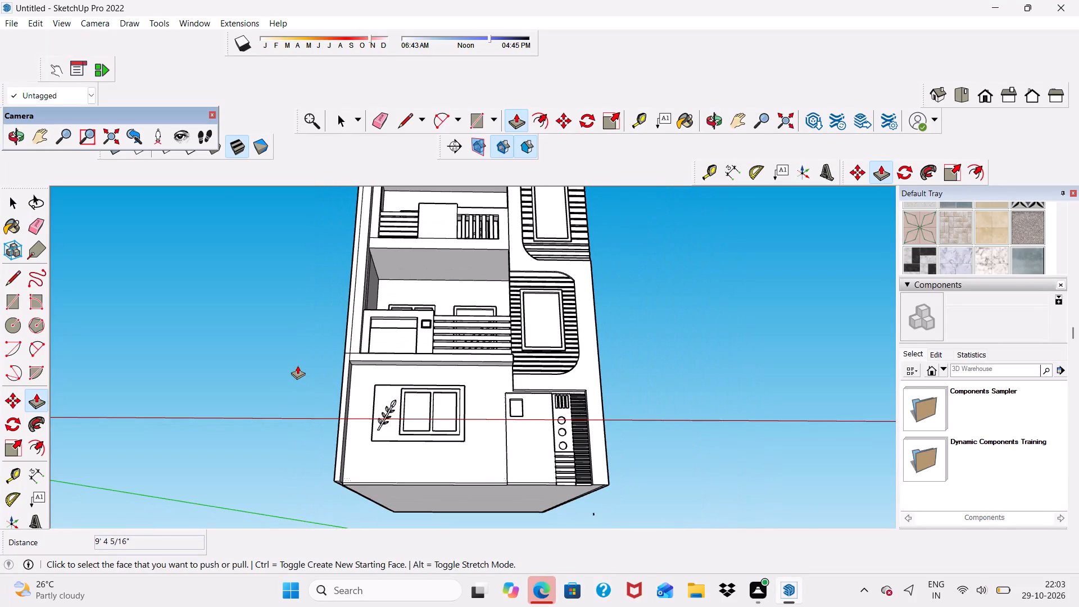
# Erase the leftover line crossing the front end of the side wall at the building's base corner.
pyautogui.press('space')
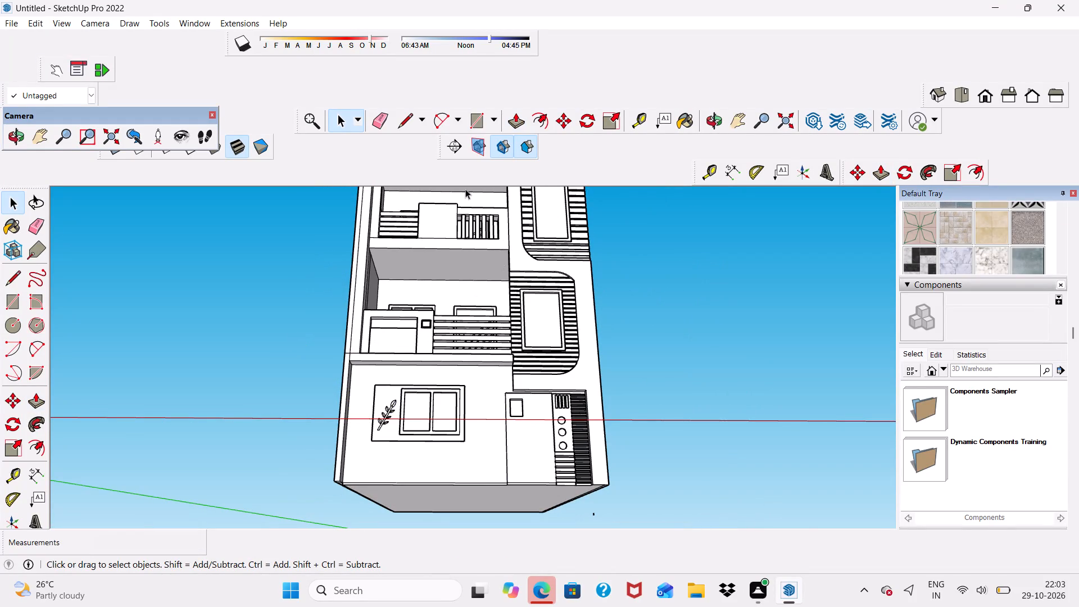
pyautogui.click(382, 114)
pyautogui.scroll(-5, 404, 261)
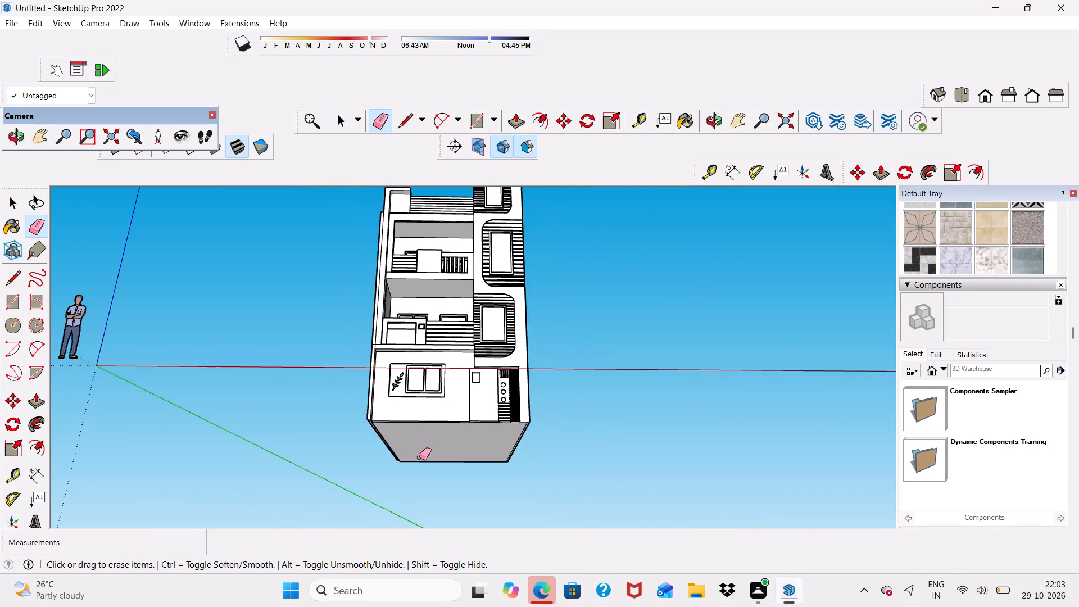
pyautogui.moveTo(419, 457); pyautogui.dragTo(437, 347, button='middle')
pyautogui.scroll(20, 410, 364)
pyautogui.scroll(4, 410, 364)
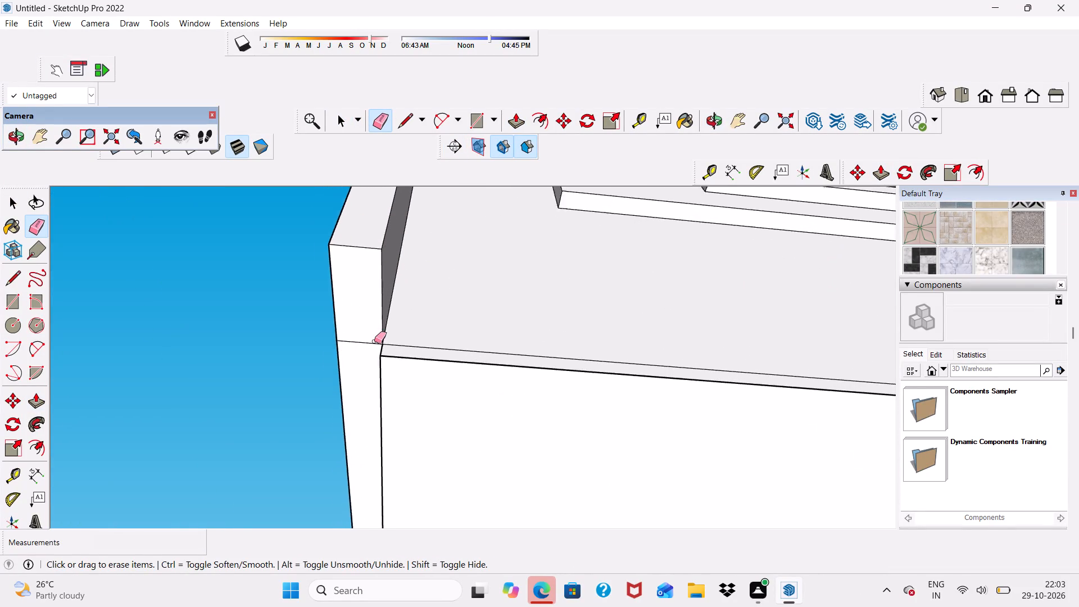
pyautogui.scroll(2, 374, 341)
pyautogui.moveTo(364, 335); pyautogui.dragTo(359, 358)
# Push/Pull the narrow underside strip of the side wall by 1 7/8" to meet the building's base.
pyautogui.scroll(-4, 364, 357)
pyautogui.moveTo(380, 369); pyautogui.dragTo(539, 421, button='middle')
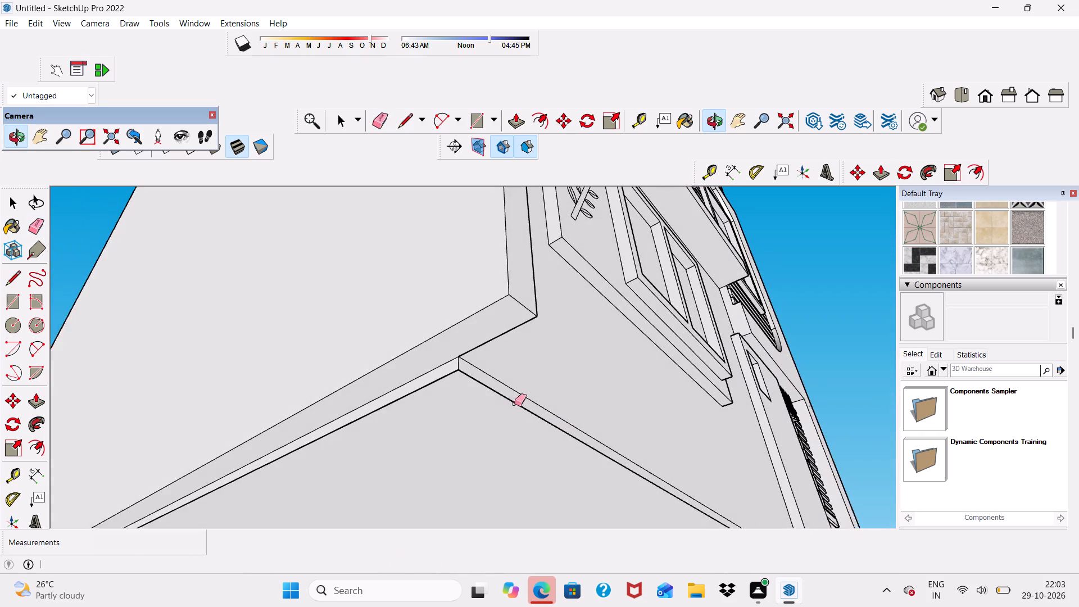
pyautogui.click(517, 117)
pyautogui.click(449, 336)
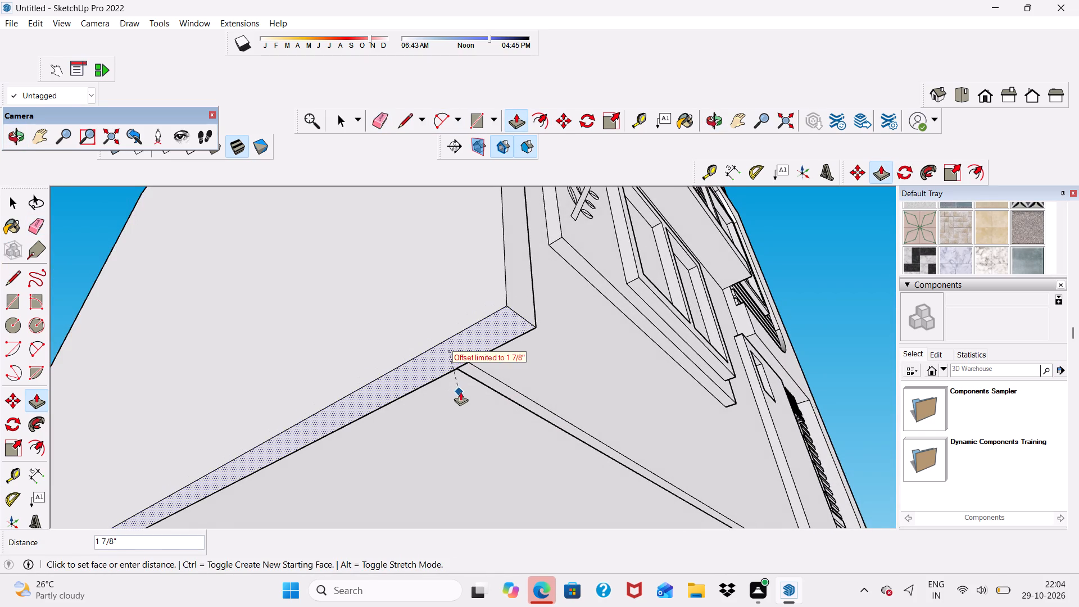
pyautogui.click(461, 391)
# Erase the thin line along the base of the ground-floor front wall below the window.
pyautogui.scroll(-5, 402, 323)
pyautogui.moveTo(464, 409); pyautogui.dragTo(318, 477, button='middle')
pyautogui.scroll(-3, 333, 340)
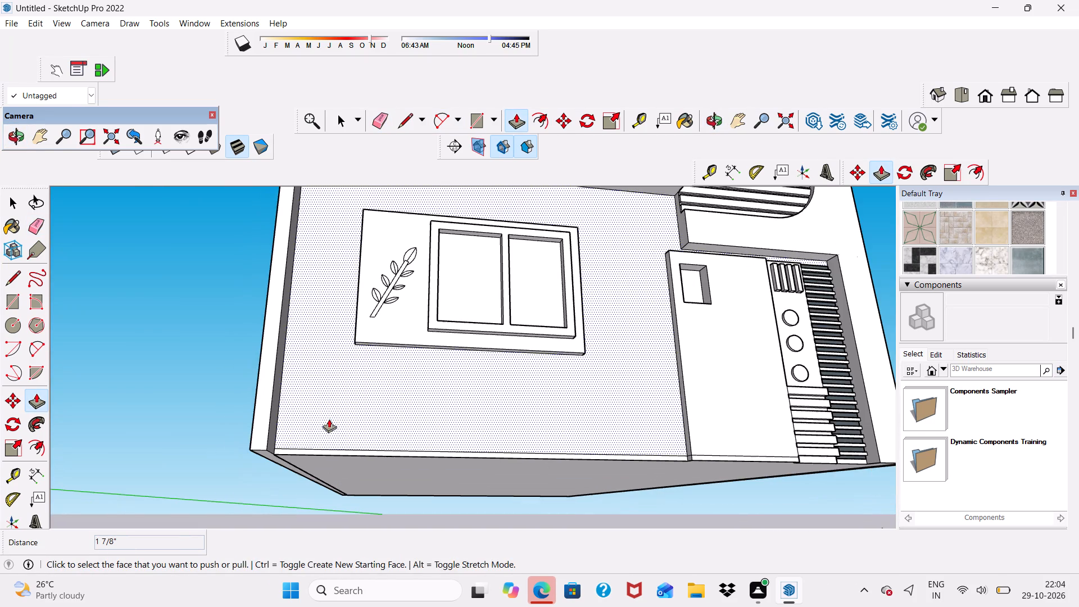
pyautogui.click(384, 114)
pyautogui.scroll(5, 466, 359)
pyautogui.scroll(-6, 301, 388)
pyautogui.scroll(5, 271, 457)
pyautogui.click(268, 454)
# Erase the thin line along the base of the raised plain panel beside the slatted section.
pyautogui.scroll(-1, 268, 461)
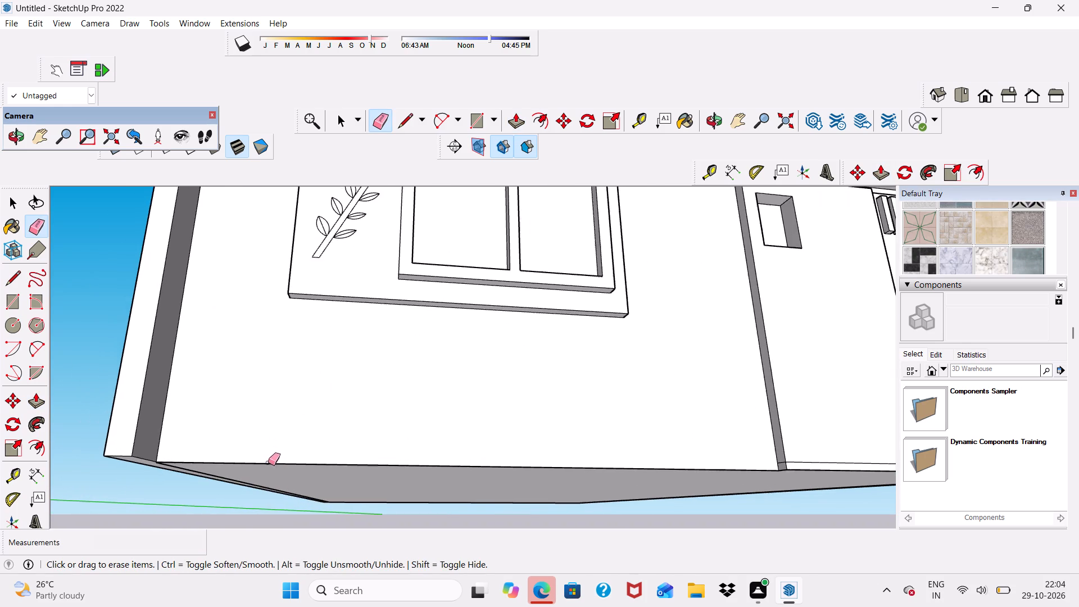
pyautogui.moveTo(268, 463); pyautogui.dragTo(239, 436, button='middle')
pyautogui.scroll(-12, 194, 334)
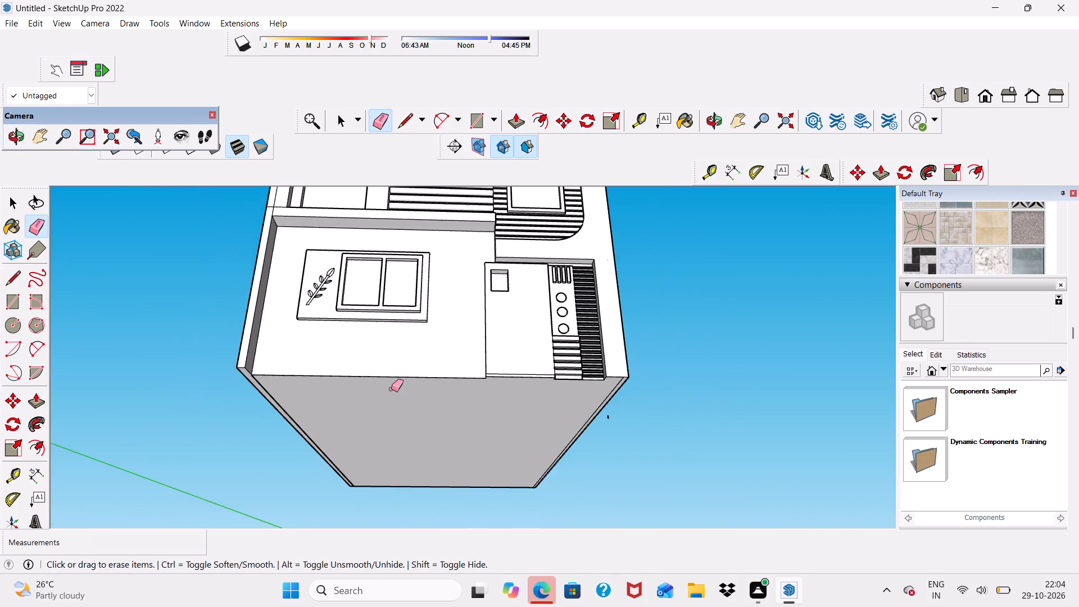
pyautogui.moveTo(387, 446); pyautogui.dragTo(337, 550, button='middle')
pyautogui.scroll(7, 458, 462)
pyautogui.scroll(4, 475, 374)
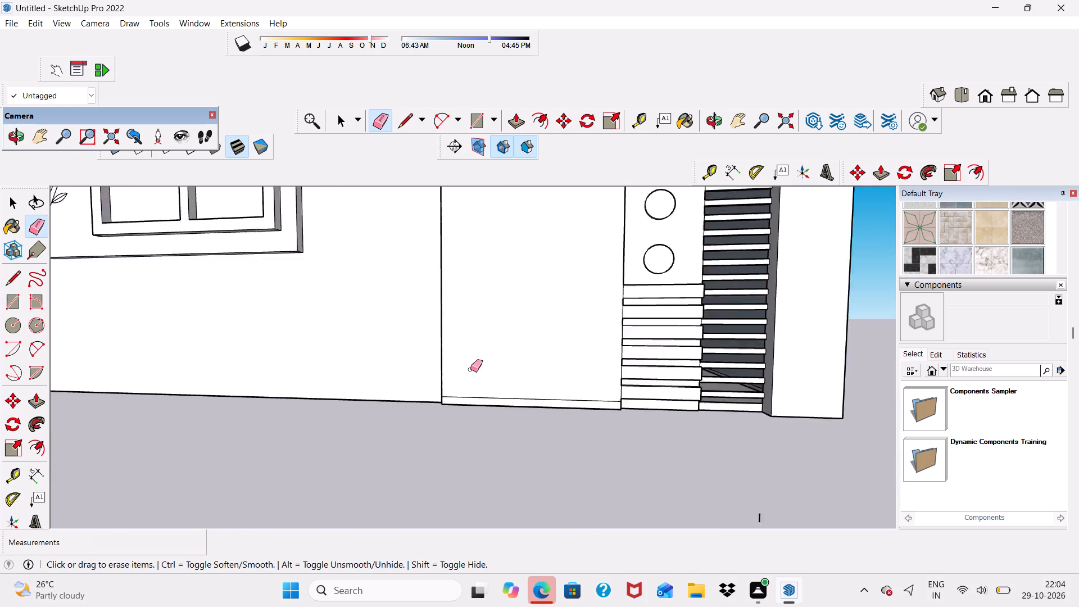
pyautogui.scroll(8, 470, 369)
pyautogui.moveTo(432, 412); pyautogui.dragTo(432, 423)
# Erase the remaining thin lines at the bottom of the raised panel's narrow return face.
pyautogui.scroll(-1, 430, 424)
pyautogui.moveTo(430, 424); pyautogui.dragTo(568, 330, button='middle')
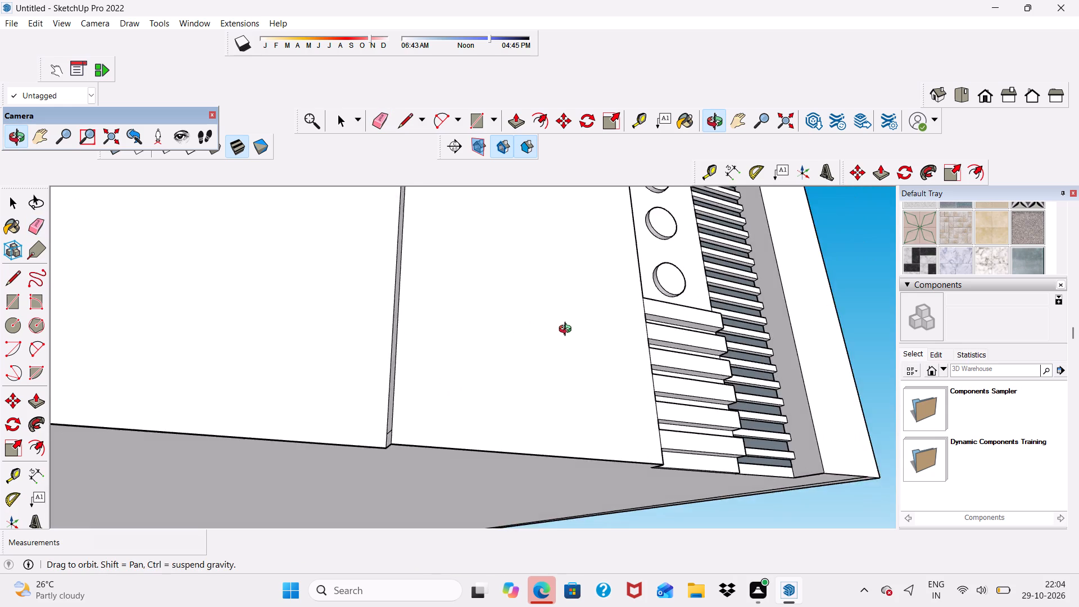
pyautogui.moveTo(568, 330); pyautogui.dragTo(577, 379, button='middle')
pyautogui.scroll(4, 388, 404)
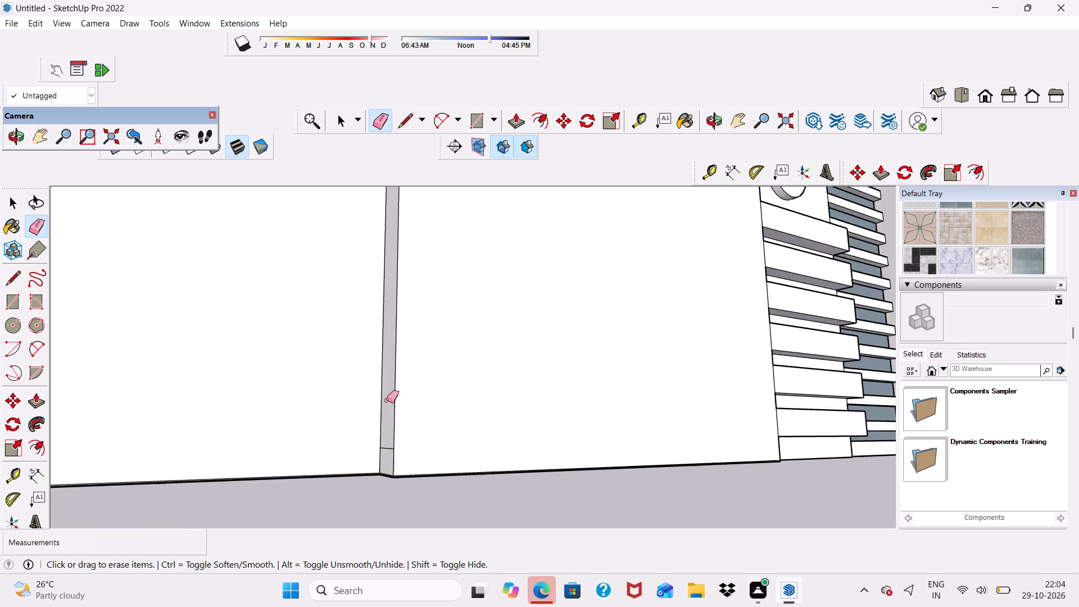
pyautogui.scroll(7, 387, 400)
pyautogui.click(386, 451)
pyautogui.scroll(6, 392, 514)
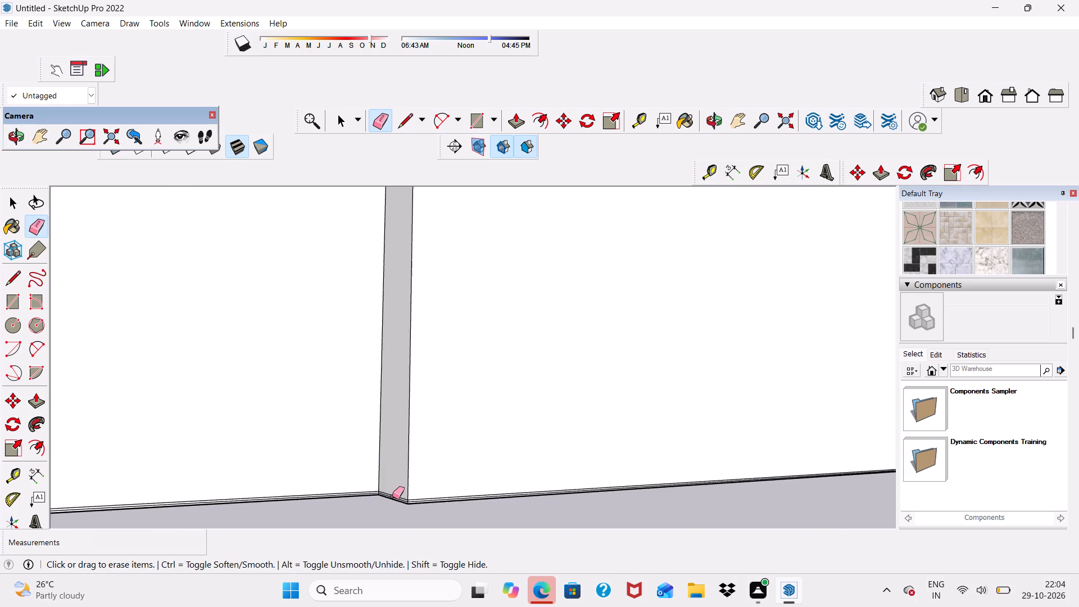
pyautogui.scroll(12, 392, 496)
pyautogui.moveTo(392, 494); pyautogui.dragTo(392, 505)
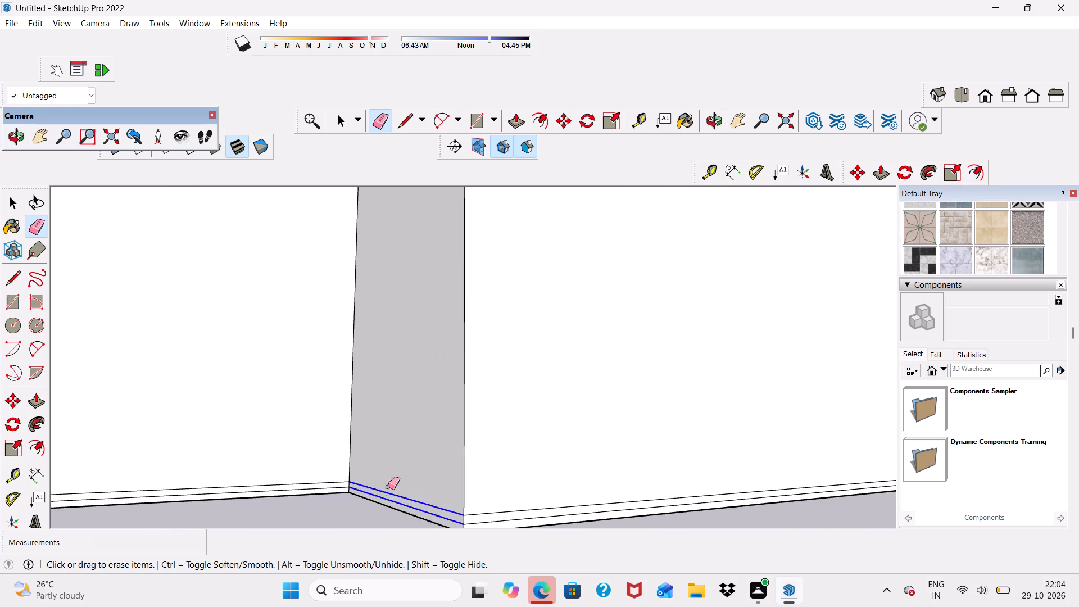
# Examine the base of the ground-floor facade from the front for leftover lines.
pyautogui.scroll(-12, 328, 420)
pyautogui.scroll(5, 370, 448)
pyautogui.scroll(-12, 378, 438)
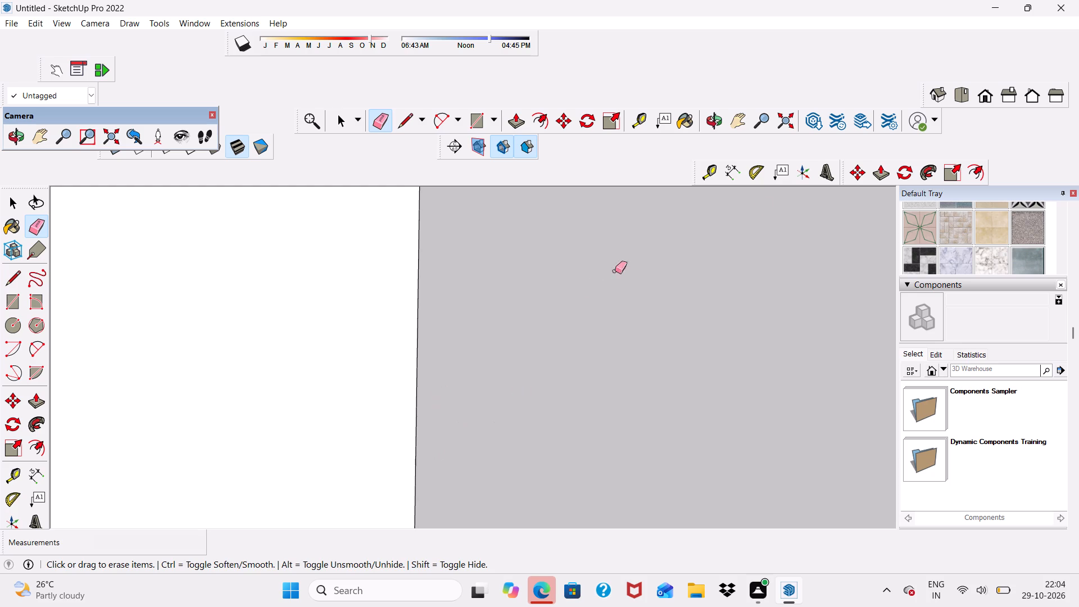
pyautogui.scroll(-7, 658, 188)
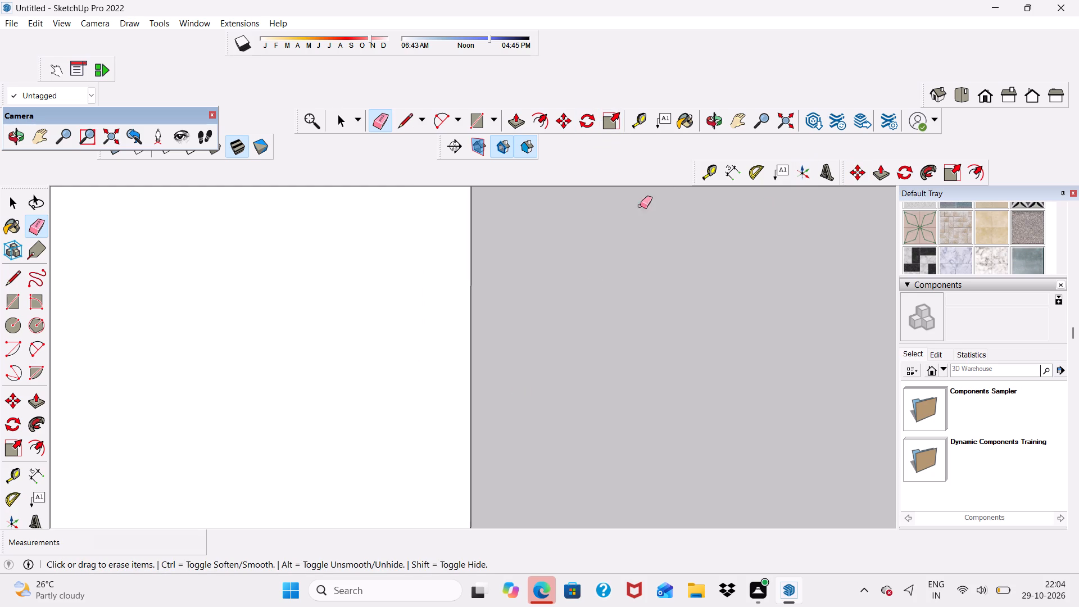
pyautogui.scroll(-20, 640, 206)
pyautogui.scroll(-3, 640, 206)
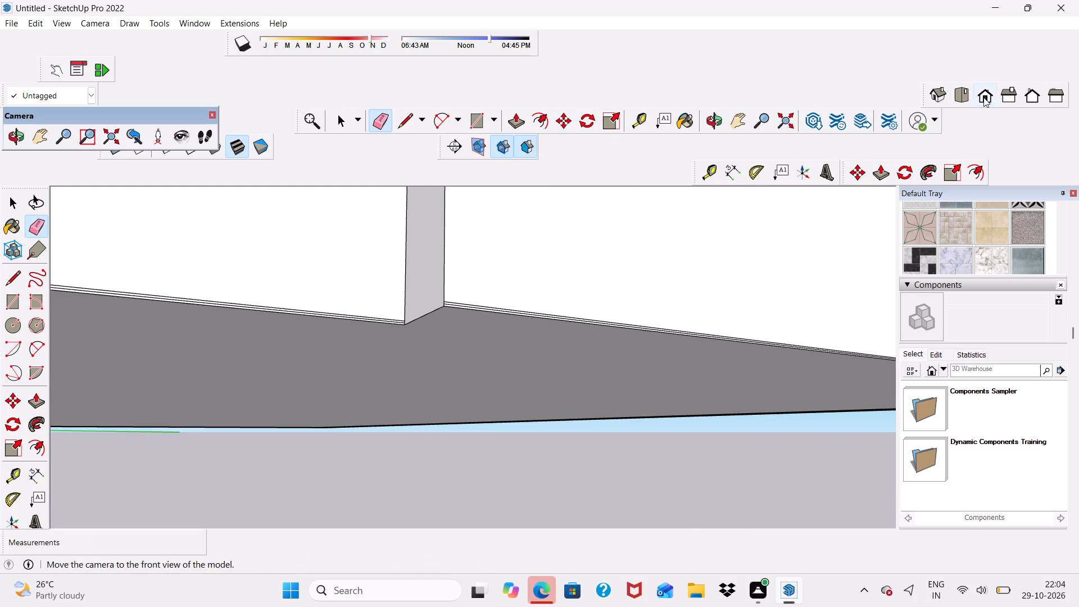
pyautogui.click(984, 97)
pyautogui.scroll(-14, 659, 229)
pyautogui.scroll(-9, 494, 289)
pyautogui.moveTo(488, 302); pyautogui.dragTo(506, 348, button='middle')
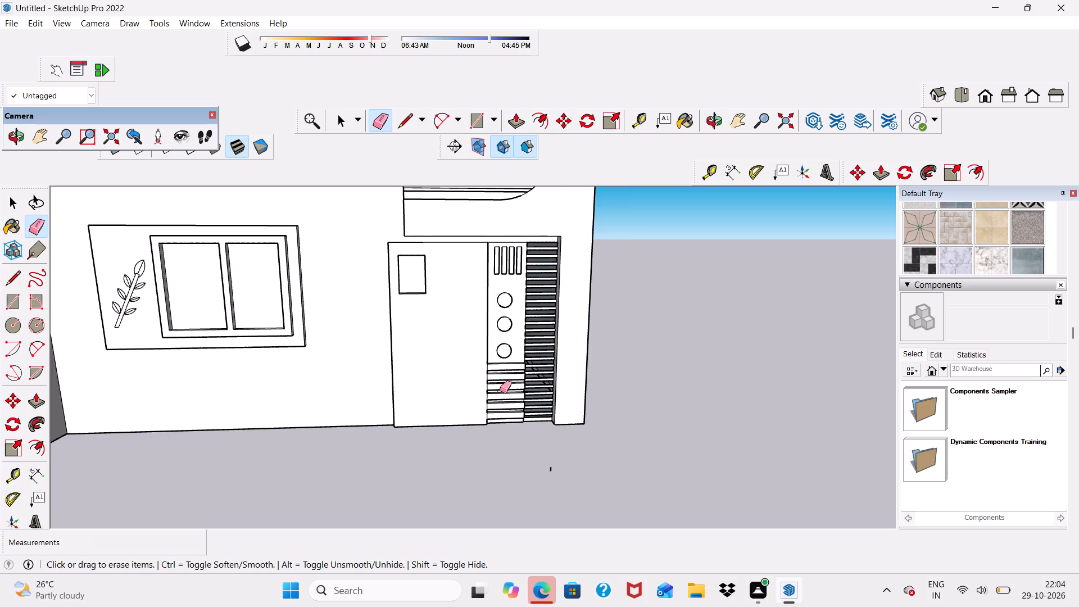
pyautogui.scroll(4, 500, 391)
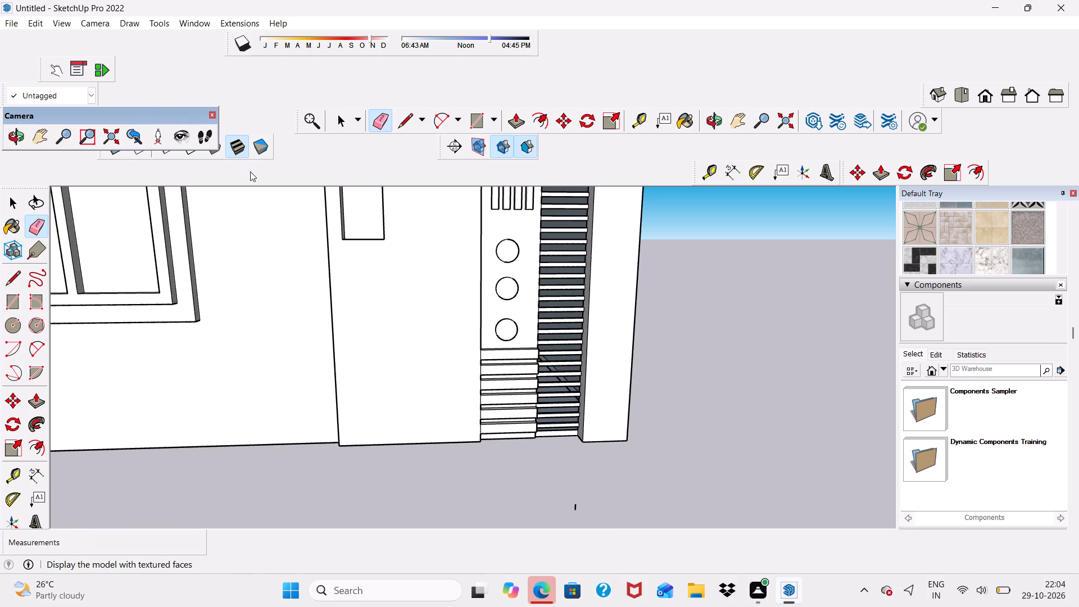
pyautogui.scroll(3, 535, 481)
pyautogui.scroll(4, 609, 457)
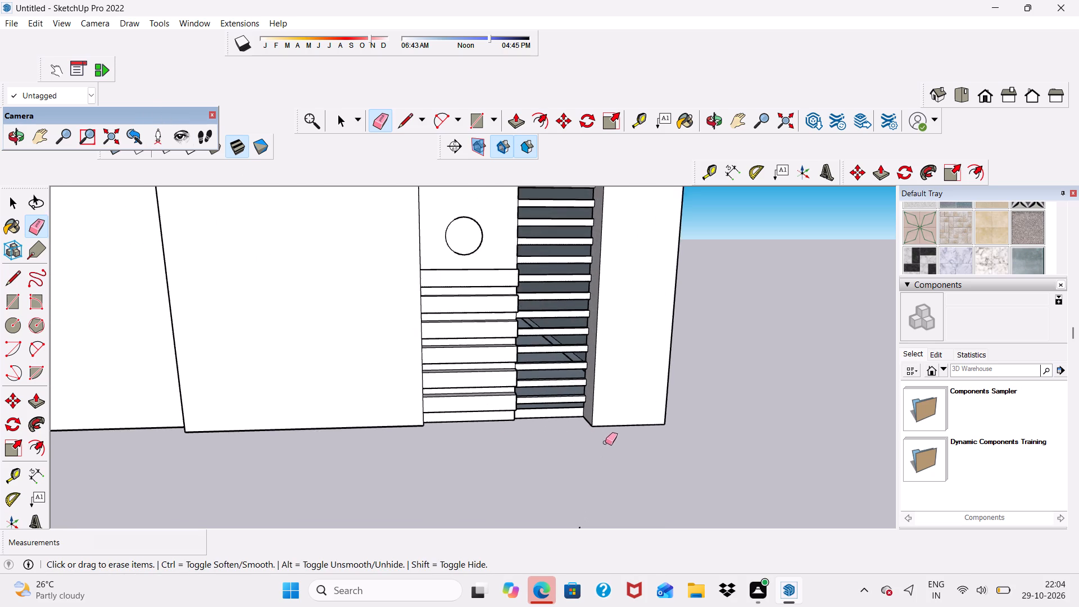
pyautogui.scroll(-8, 587, 427)
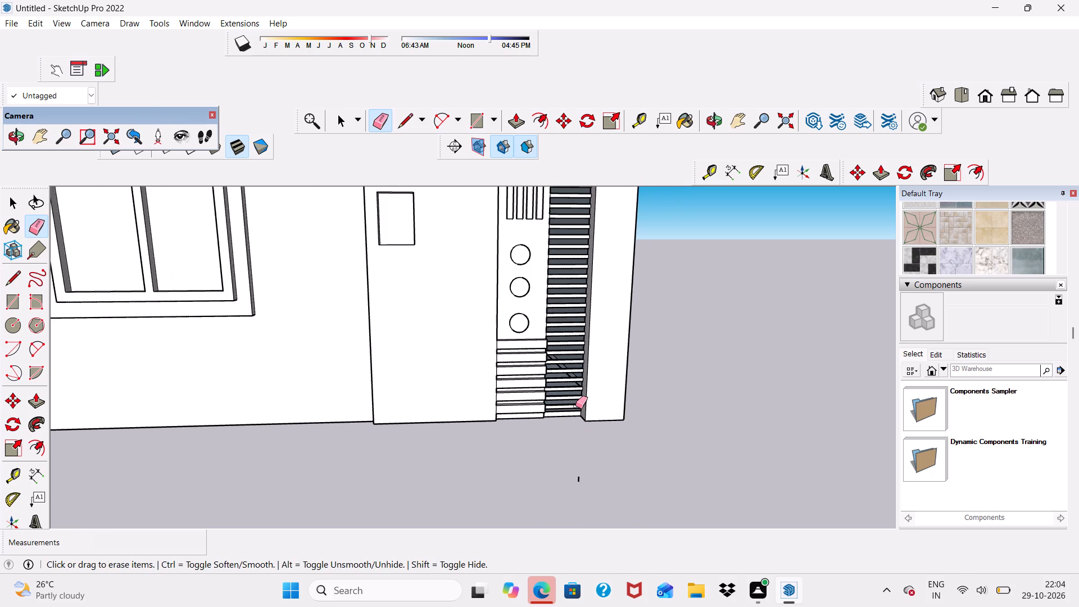
pyautogui.scroll(-8, 560, 368)
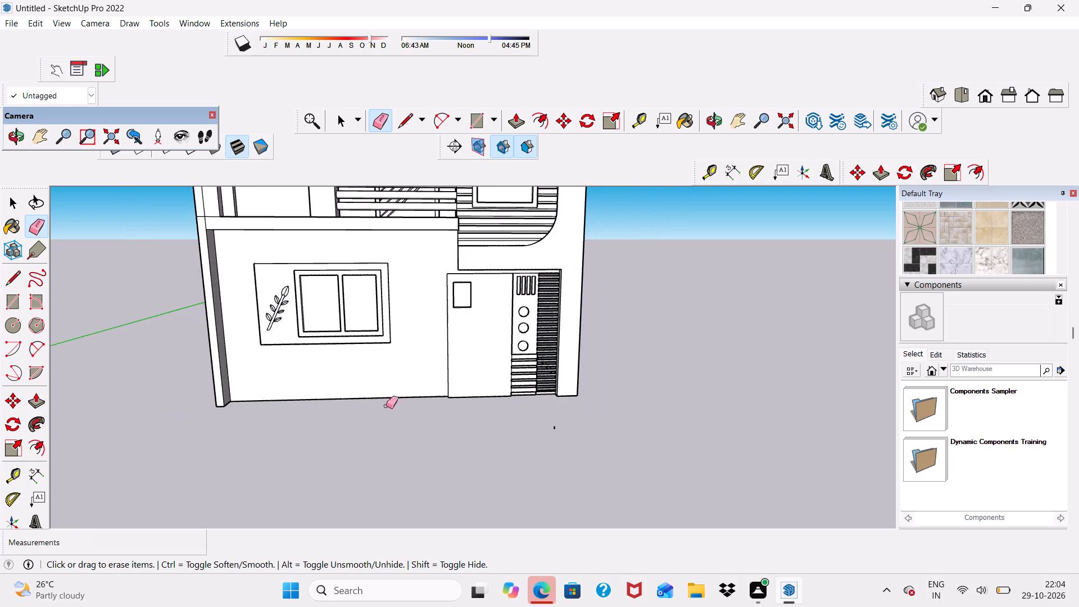
# Erase the pairs of thin lines along the base of the raised panel and the adjoining front wall.
pyautogui.scroll(20, 337, 368)
pyautogui.scroll(12, 337, 368)
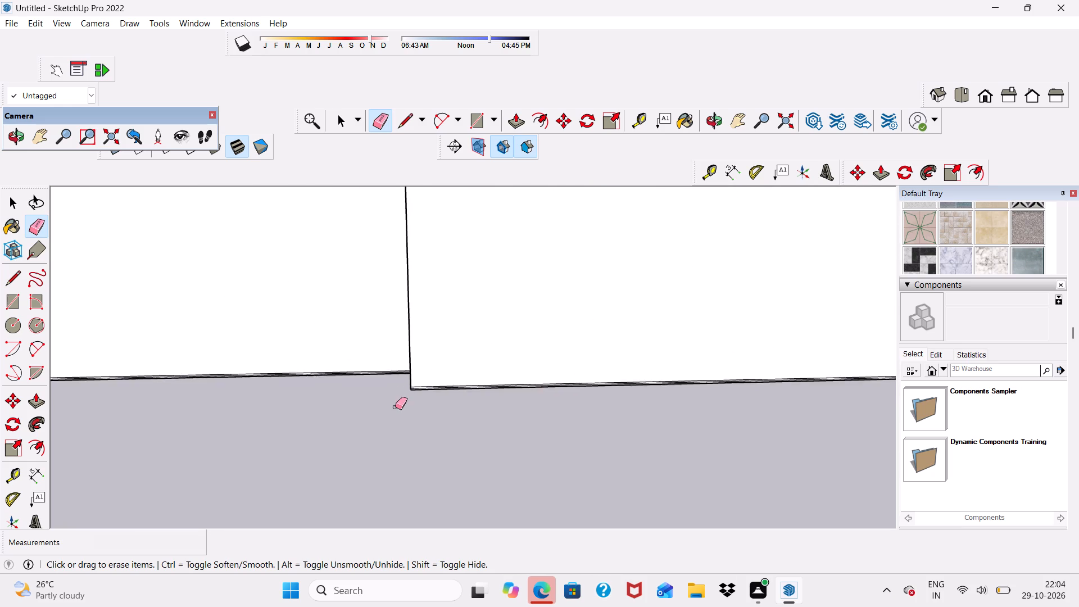
pyautogui.scroll(15, 395, 407)
pyautogui.scroll(4, 438, 383)
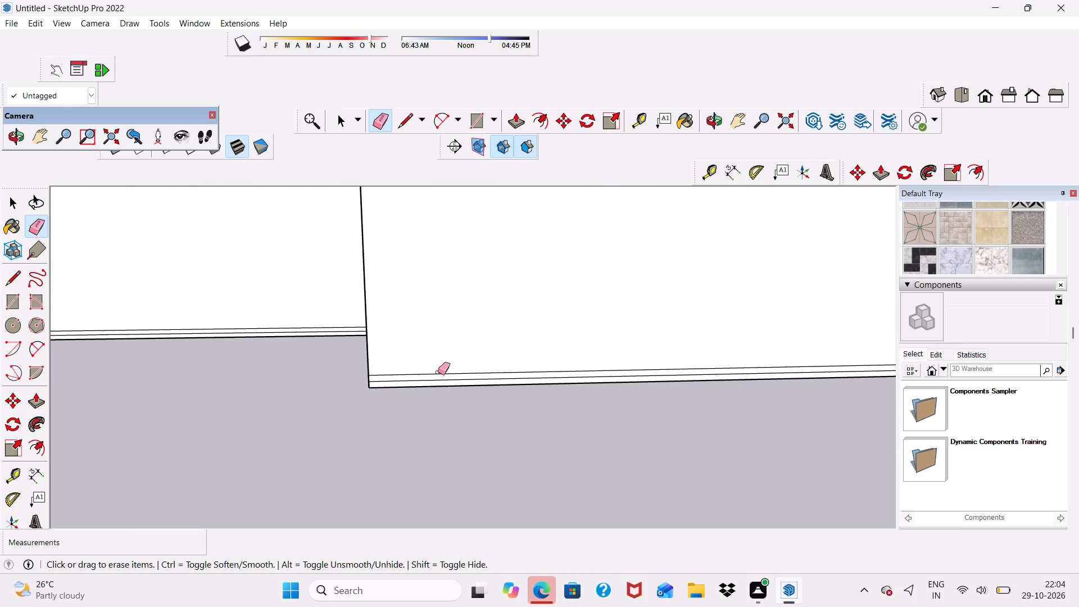
pyautogui.moveTo(438, 372); pyautogui.dragTo(439, 380)
pyautogui.scroll(-3, 408, 378)
pyautogui.moveTo(400, 382); pyautogui.dragTo(540, 390, button='middle')
pyautogui.scroll(4, 418, 366)
pyautogui.moveTo(359, 342); pyautogui.dragTo(357, 347)
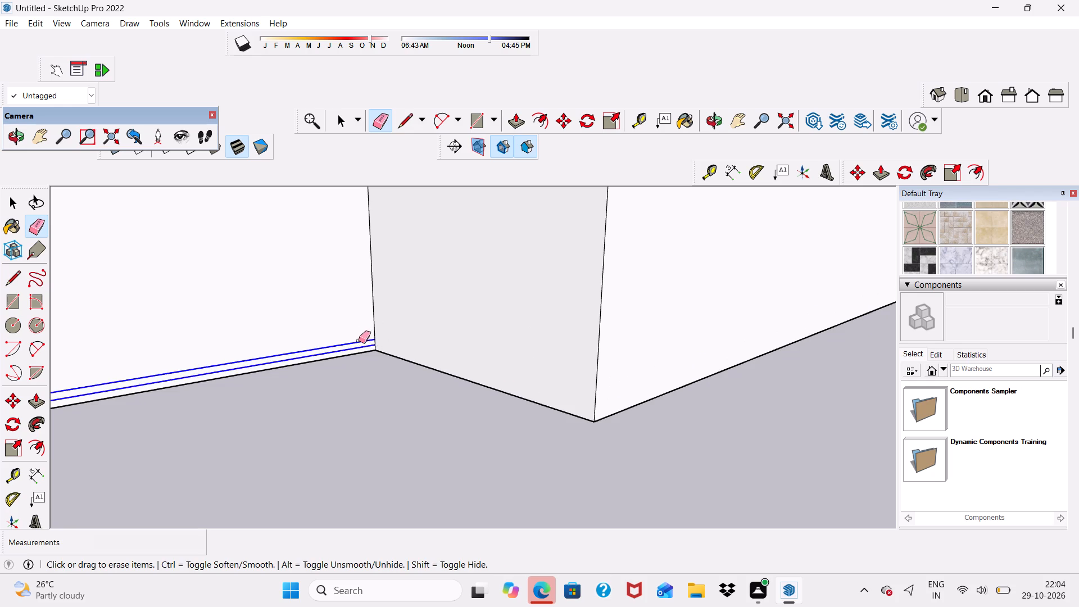
# Erase the thin line along the base of the end pillar beside the horizontal slats.
pyautogui.scroll(-14, 362, 329)
pyautogui.moveTo(438, 384); pyautogui.dragTo(361, 382, button='middle')
pyautogui.scroll(1, 356, 379)
pyautogui.scroll(-7, 249, 348)
pyautogui.scroll(1, 657, 303)
pyautogui.moveTo(657, 303); pyautogui.dragTo(491, 306, button='middle')
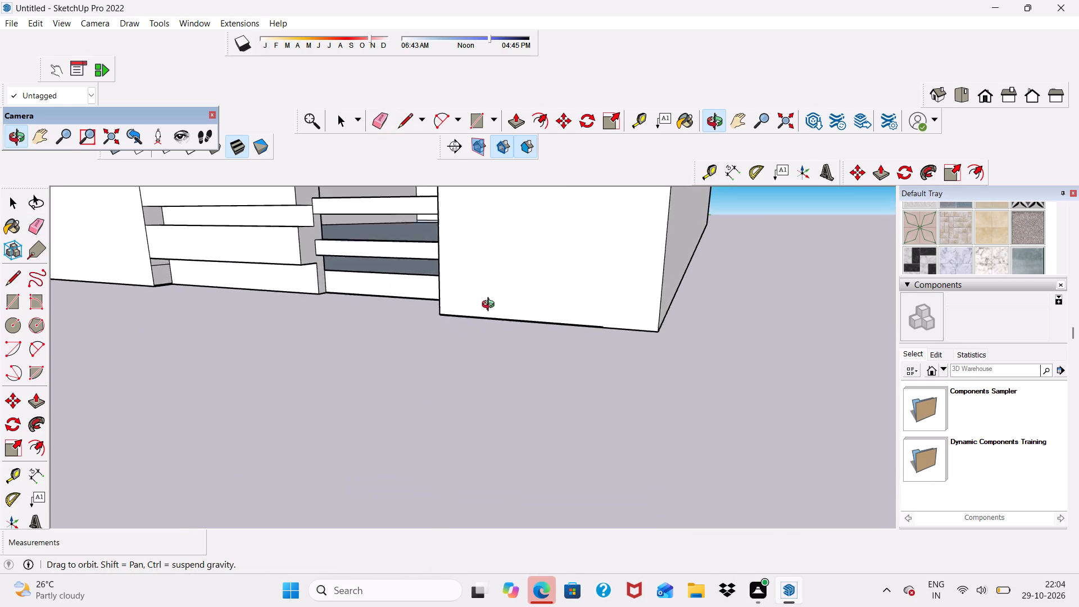
pyautogui.moveTo(491, 306); pyautogui.dragTo(491, 303, button='middle')
pyautogui.scroll(20, 491, 303)
pyautogui.scroll(9, 491, 303)
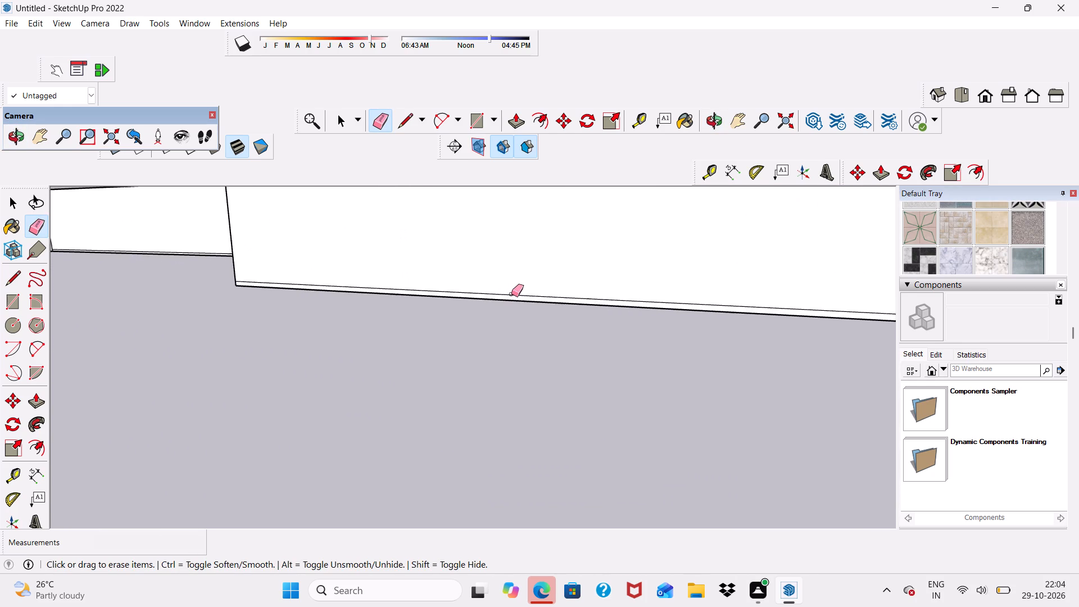
pyautogui.click(511, 294)
# Erase the short stray line lying in front of the building.
pyautogui.scroll(-2, 513, 295)
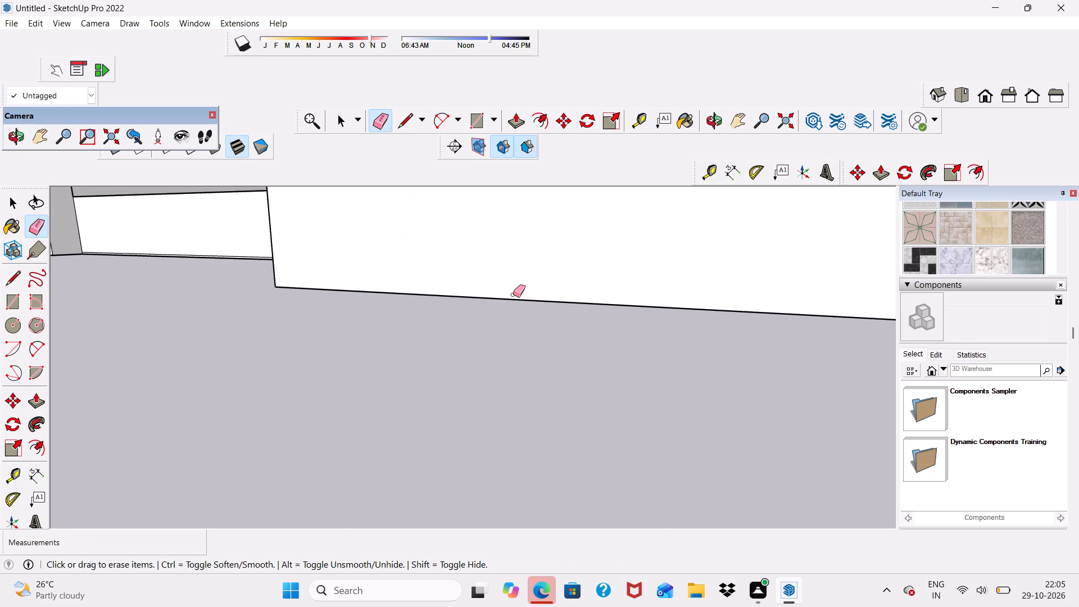
pyautogui.scroll(-5, 513, 295)
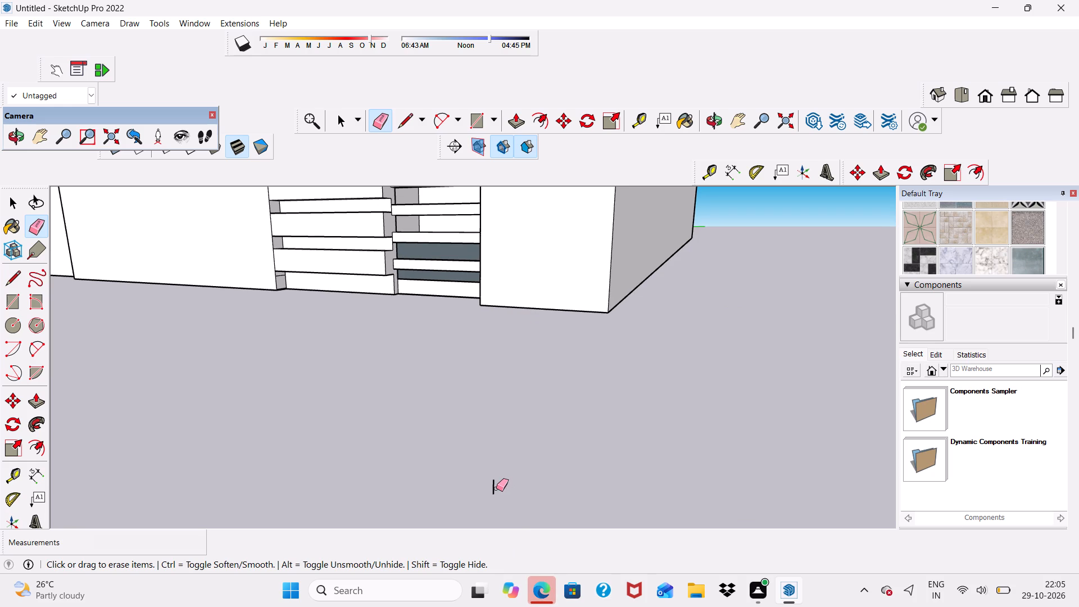
pyautogui.moveTo(496, 488); pyautogui.dragTo(491, 488)
# Examine the bottom edges of the building's side wall and its corners.
pyautogui.scroll(-3, 356, 479)
pyautogui.scroll(1, 513, 398)
pyautogui.scroll(-6, 511, 404)
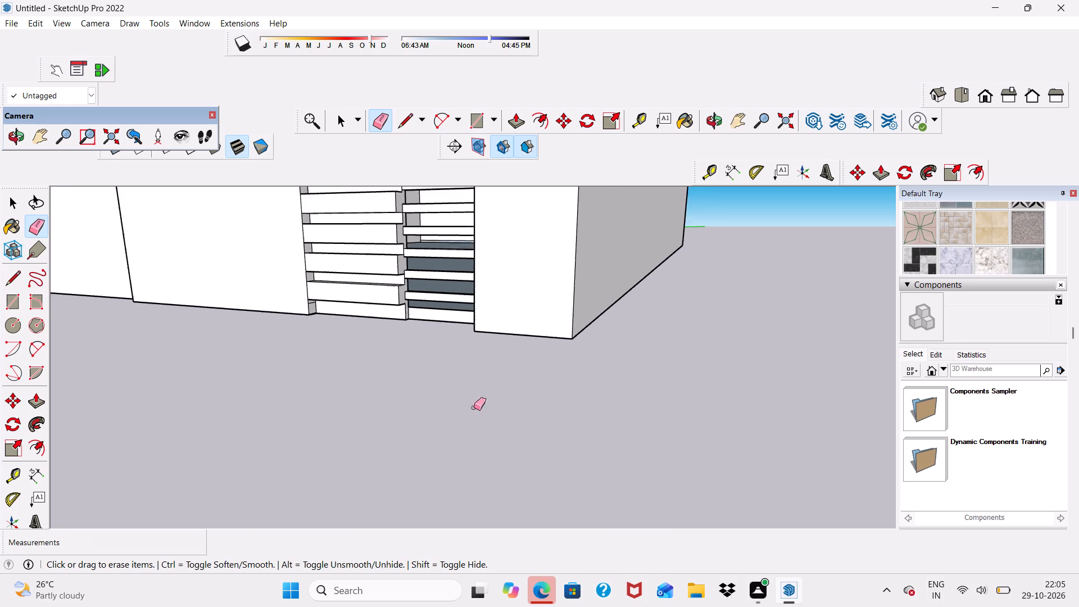
pyautogui.scroll(-1, 474, 407)
pyautogui.scroll(1, 560, 359)
pyautogui.moveTo(560, 359); pyautogui.dragTo(297, 385, button='middle')
pyautogui.scroll(-6, 305, 343)
pyautogui.scroll(-7, 377, 339)
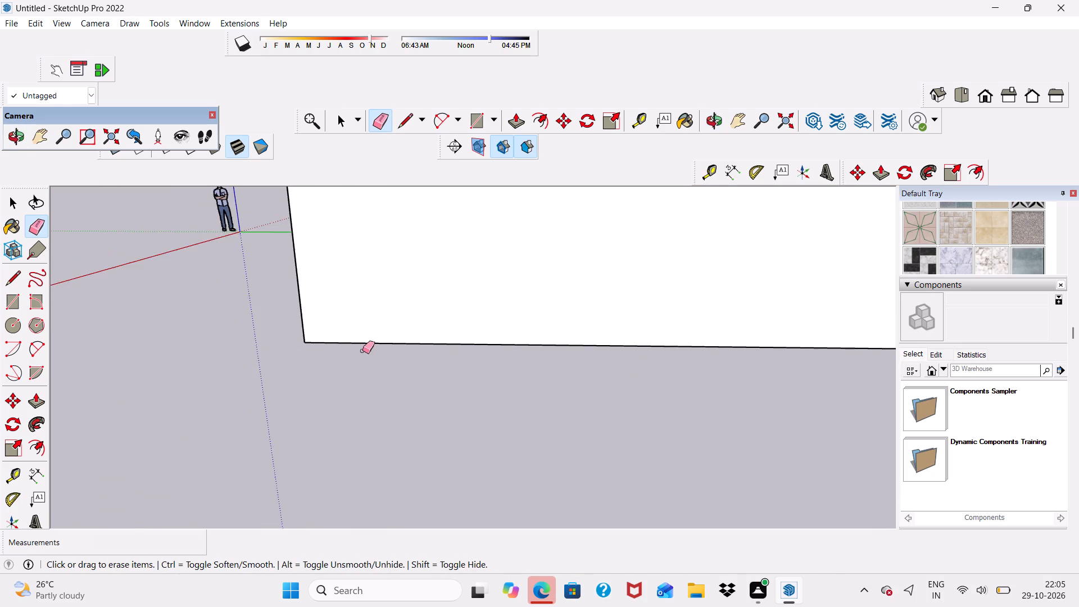
pyautogui.scroll(-9, 314, 346)
pyautogui.scroll(6, 653, 336)
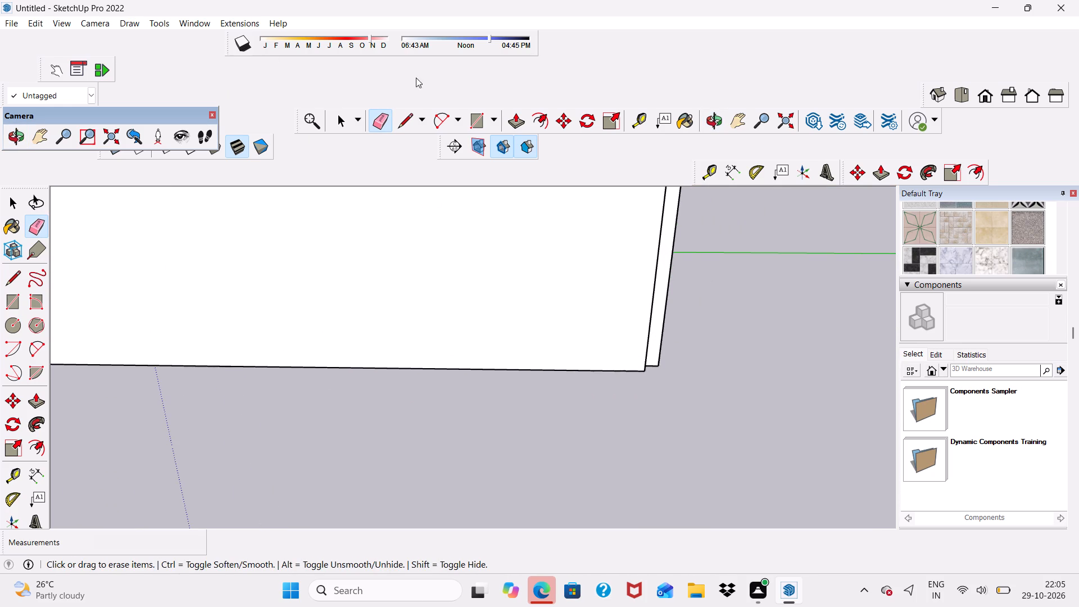
# Push/Pull the narrow vertical strip at the end of the side wall by 1 9/16" and by 3 1/4".
pyautogui.click(510, 117)
pyautogui.scroll(-2, 522, 202)
pyautogui.moveTo(557, 307); pyautogui.dragTo(482, 336, button='middle')
pyautogui.scroll(2, 655, 360)
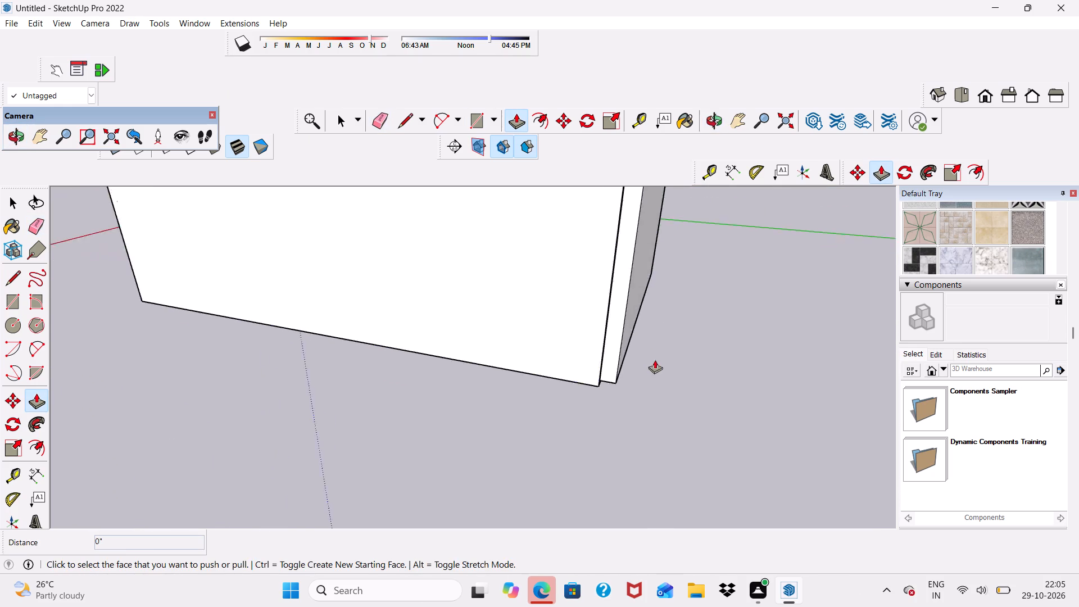
pyautogui.scroll(13, 655, 360)
pyautogui.click(556, 370)
pyautogui.click(468, 371)
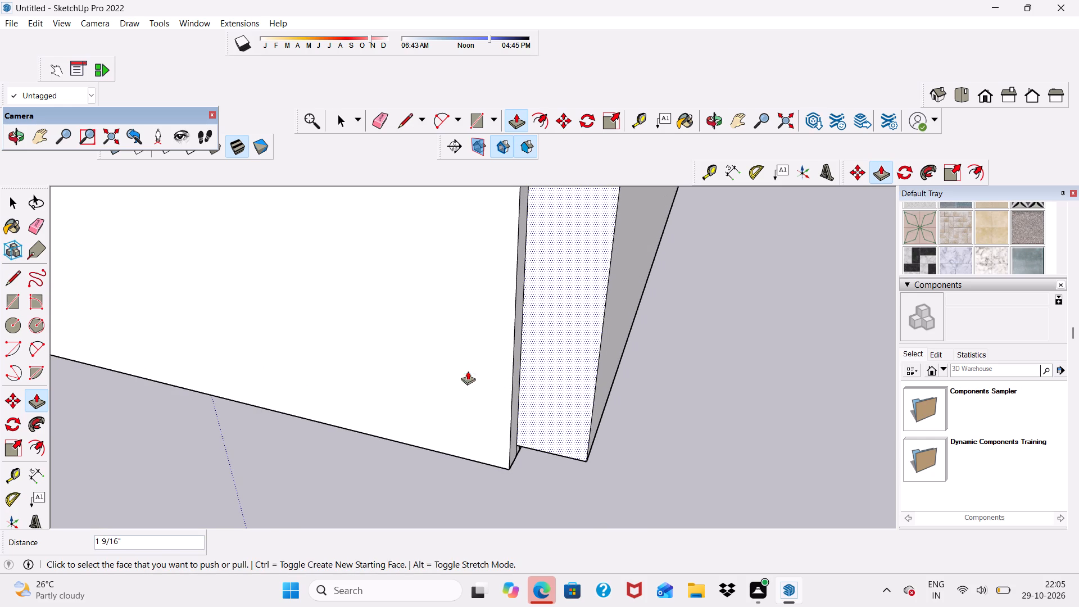
pyautogui.scroll(4, 545, 408)
pyautogui.click(535, 405)
pyautogui.click(469, 401)
pyautogui.scroll(-4, 415, 332)
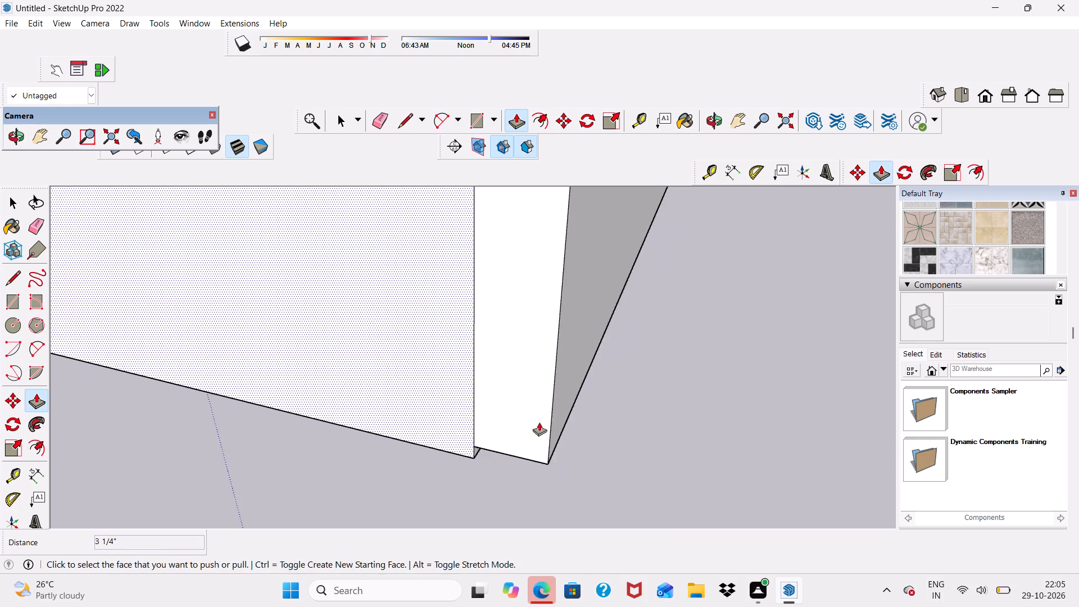
# Push/Pull the underside face at the side wall's end corner by 1 7/8", by 1/16" and by another 1/16".
pyautogui.moveTo(539, 422); pyautogui.dragTo(477, 268, button='middle')
pyautogui.scroll(5, 471, 424)
pyautogui.click(479, 414)
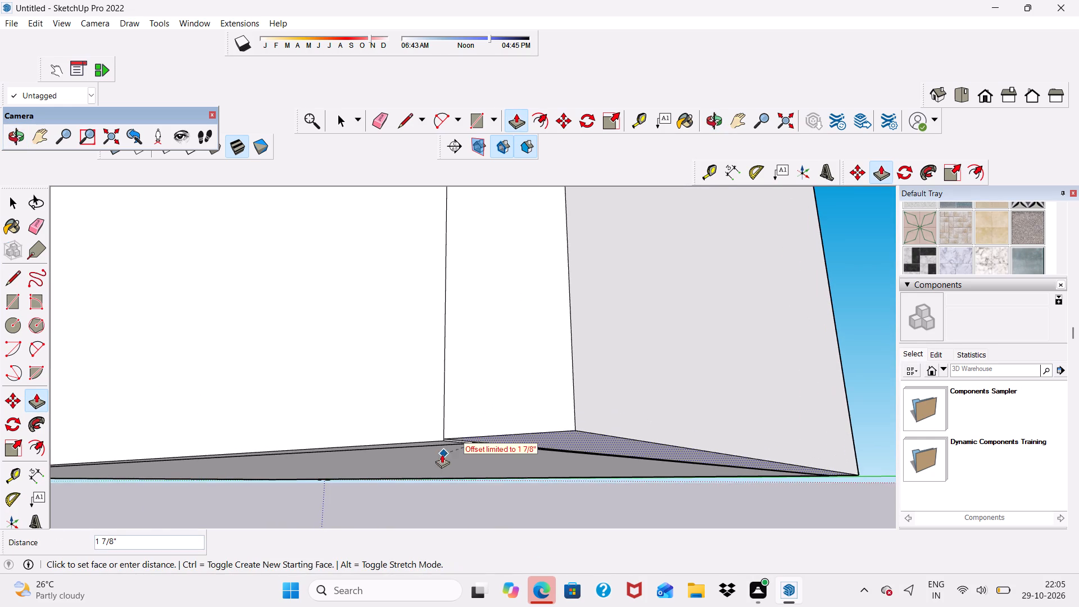
pyautogui.click(422, 443)
pyautogui.scroll(-4, 404, 365)
pyautogui.moveTo(417, 396); pyautogui.dragTo(421, 304, button='middle')
pyautogui.scroll(5, 441, 433)
pyautogui.scroll(5, 459, 371)
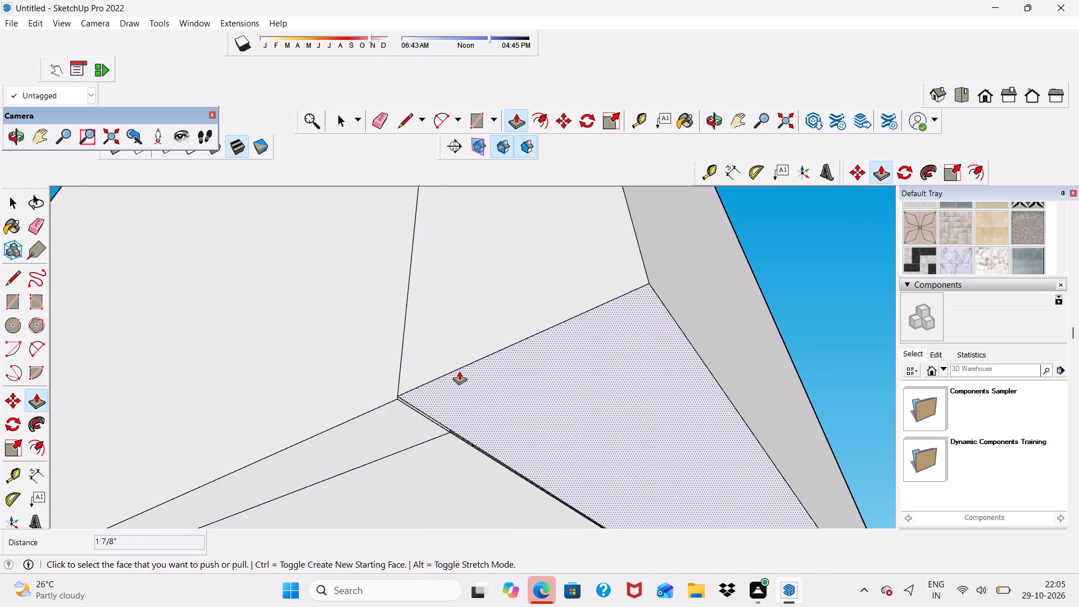
pyautogui.click(459, 371)
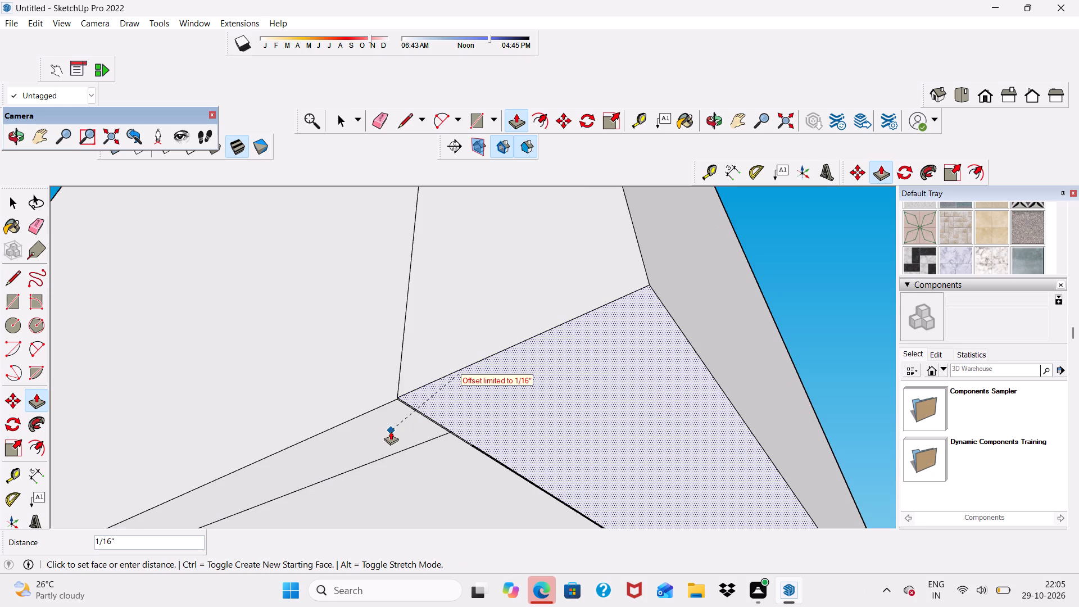
pyautogui.click(391, 431)
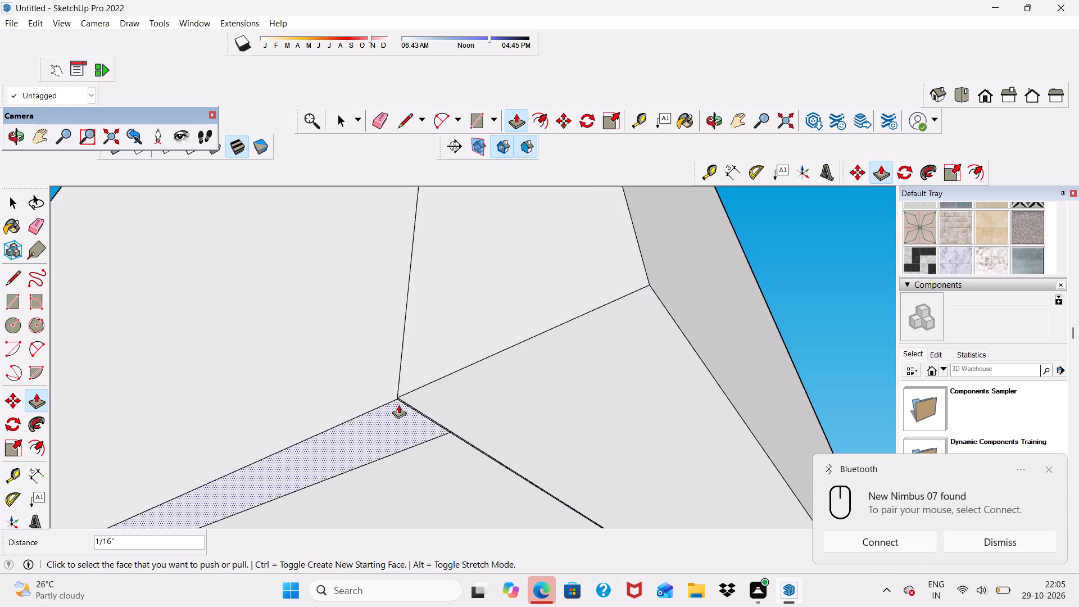
pyautogui.scroll(-1, 400, 406)
pyautogui.moveTo(402, 408); pyautogui.dragTo(409, 389, button='middle')
pyautogui.scroll(11, 415, 394)
pyautogui.click(415, 395)
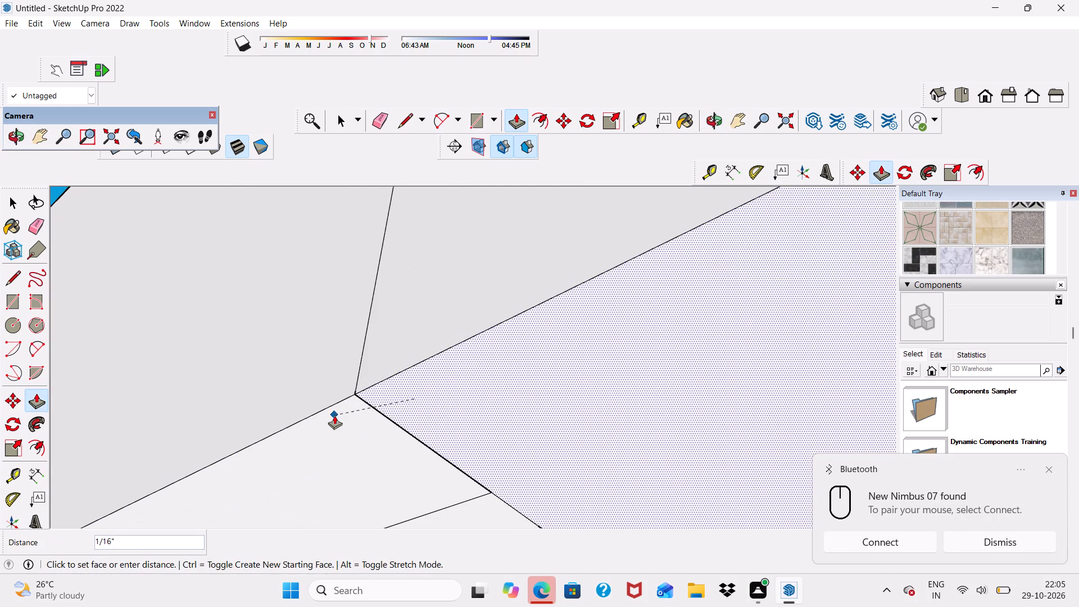
pyautogui.click(334, 415)
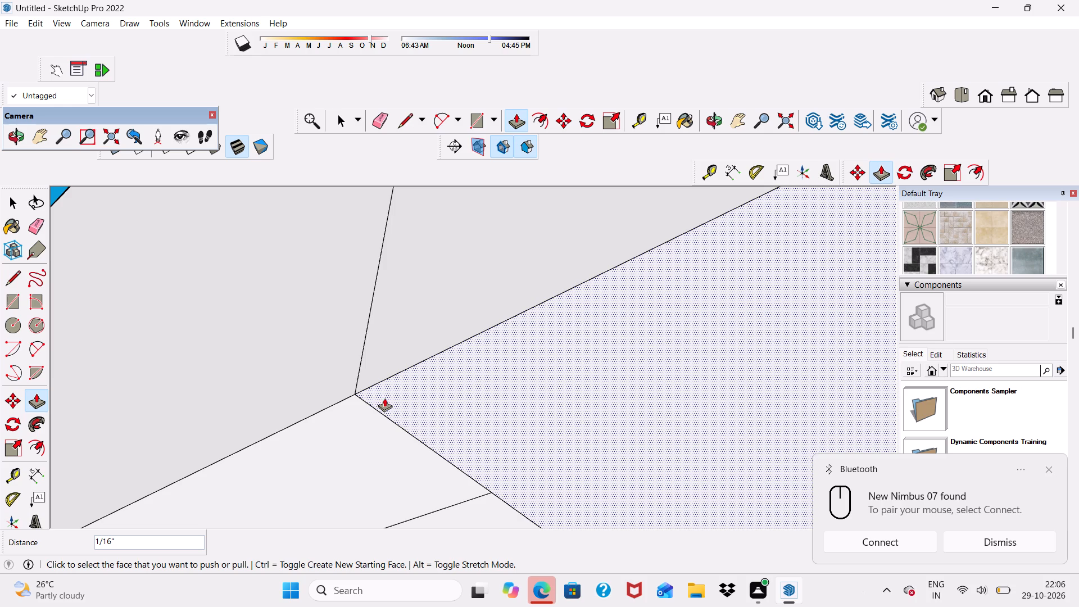
# Erase the vertical seam line between the two wall faces meeting above the underside corner.
pyautogui.scroll(-9, 349, 385)
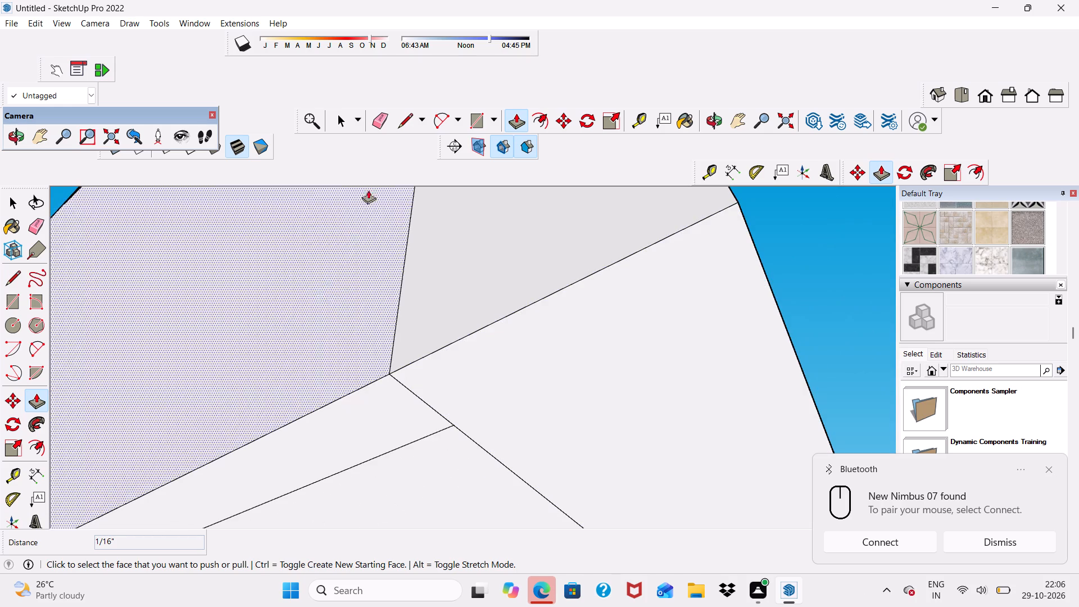
pyautogui.click(379, 121)
pyautogui.moveTo(409, 225); pyautogui.dragTo(415, 241)
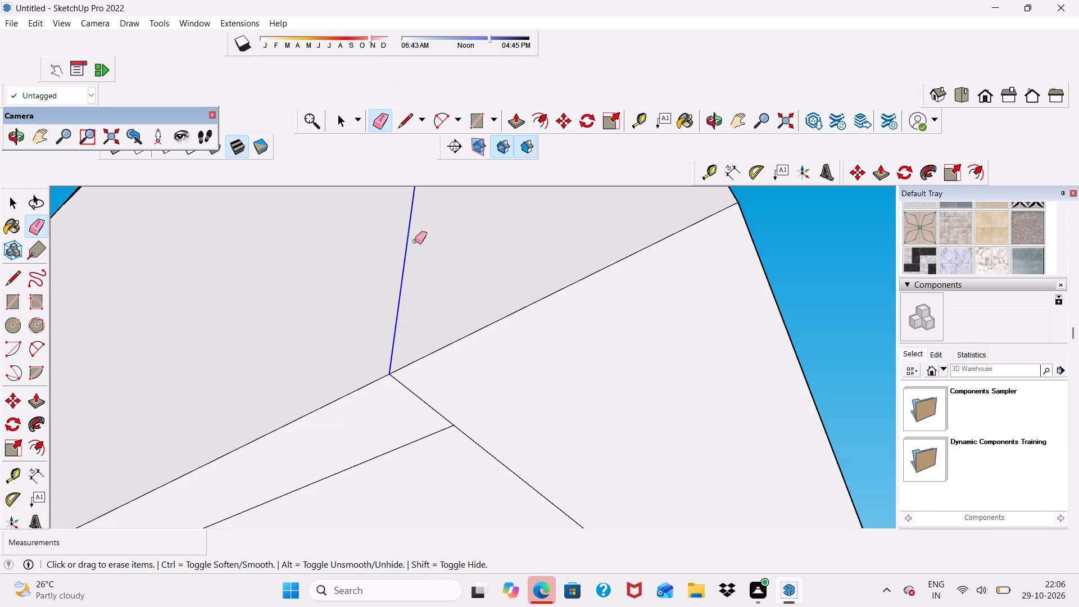
# Erase the leftover lines crossing the underside, including the long one running parallel to the wall's bottom edge.
pyautogui.moveTo(426, 393); pyautogui.dragTo(434, 443)
pyautogui.scroll(-2, 424, 411)
pyautogui.moveTo(464, 437); pyautogui.dragTo(470, 451)
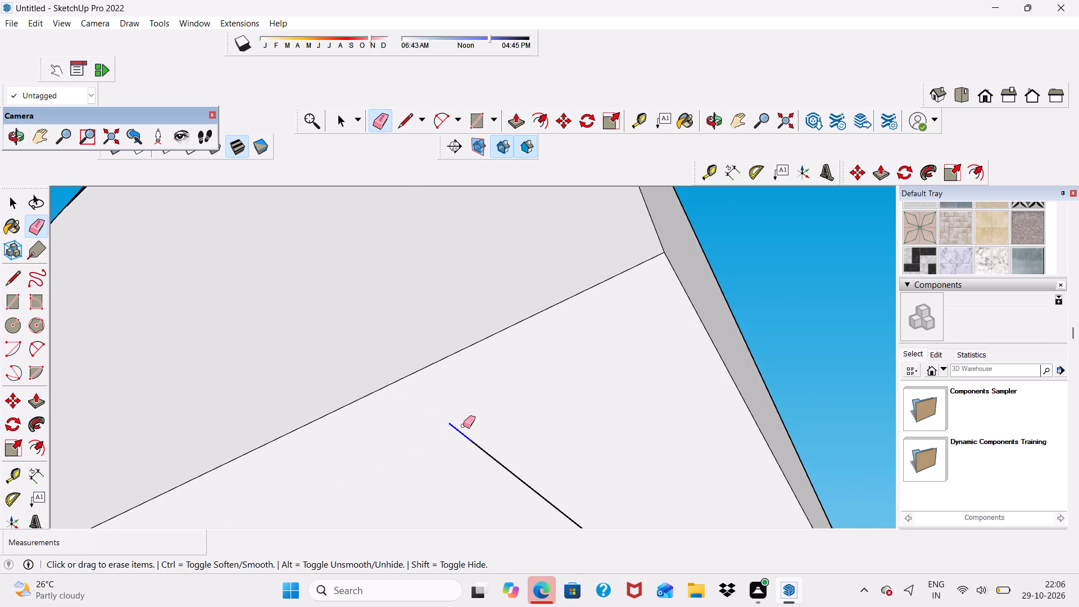
pyautogui.scroll(-6, 419, 372)
pyautogui.scroll(5, 519, 458)
pyautogui.moveTo(503, 444); pyautogui.dragTo(497, 474)
pyautogui.moveTo(452, 423); pyautogui.dragTo(447, 440)
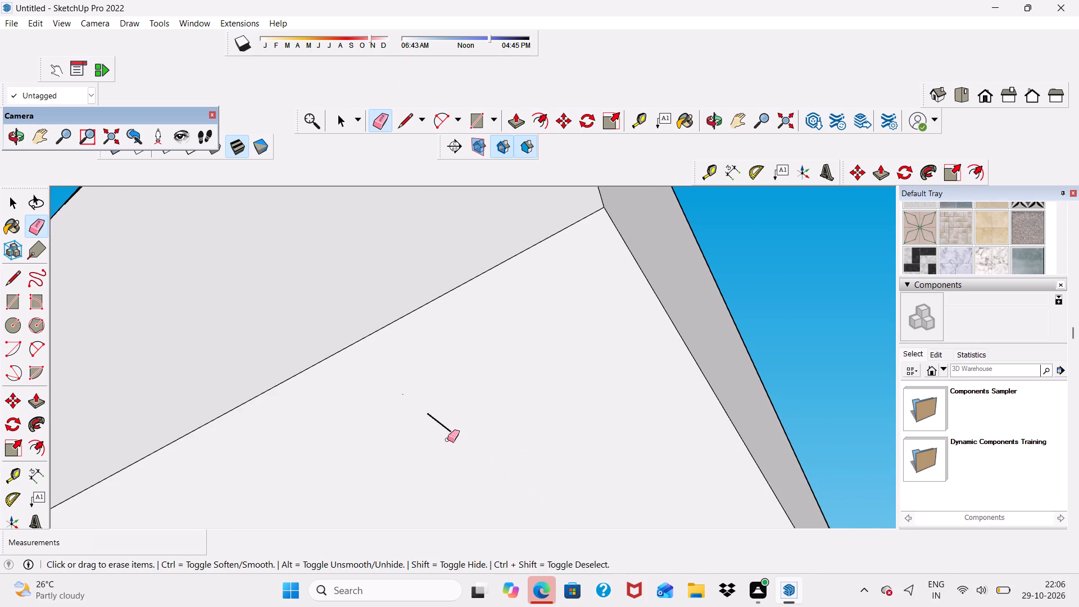
pyautogui.moveTo(447, 440); pyautogui.dragTo(446, 440)
pyautogui.moveTo(437, 407); pyautogui.dragTo(433, 428)
pyautogui.scroll(-18, 385, 347)
pyautogui.scroll(5, 513, 308)
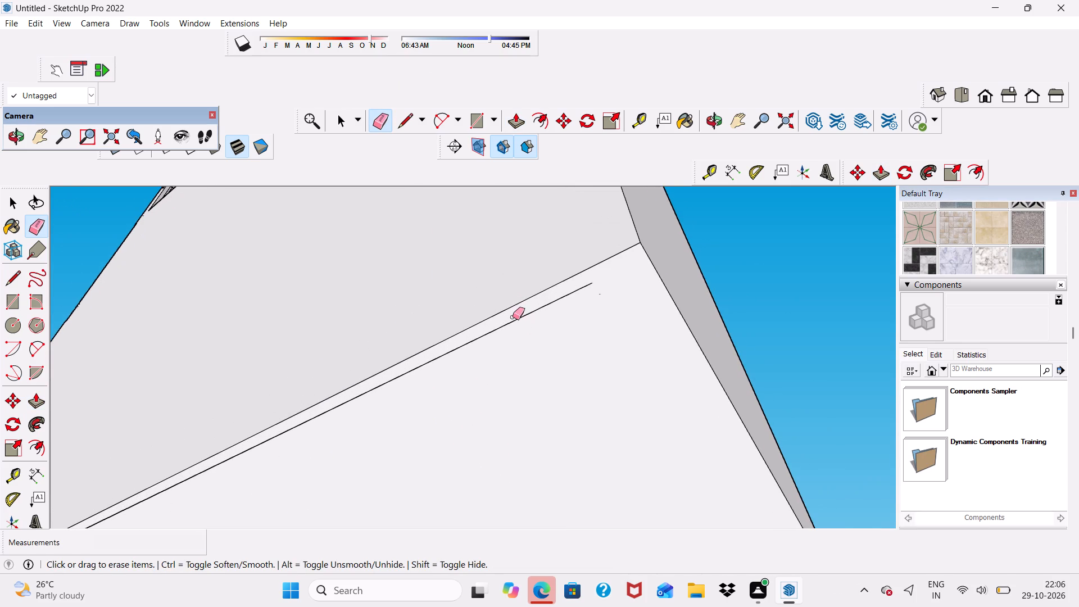
pyautogui.moveTo(513, 317); pyautogui.dragTo(520, 338)
# Erase the short line on the side face of the lowest wide horizontal slat on the front facade.
pyautogui.scroll(-5, 580, 311)
pyautogui.scroll(-6, 624, 241)
pyautogui.scroll(-4, 447, 320)
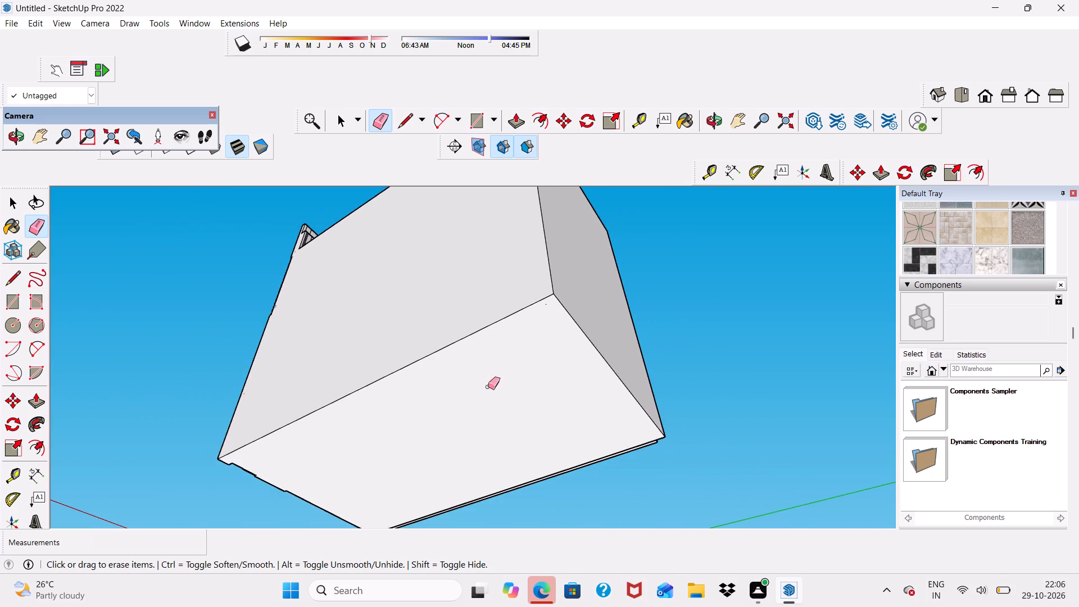
pyautogui.moveTo(330, 429); pyautogui.dragTo(724, 483, button='middle')
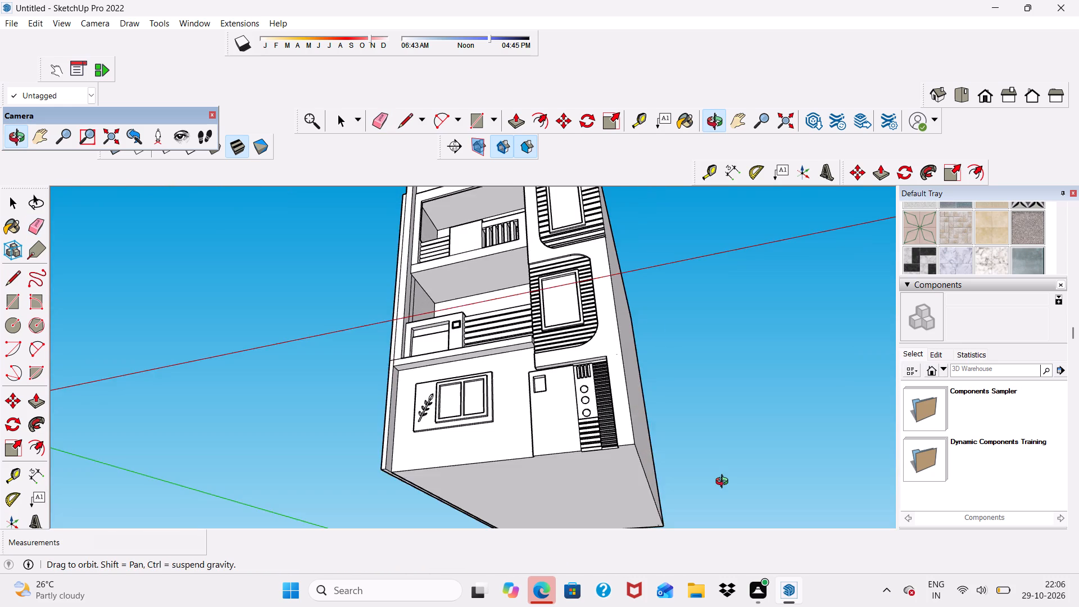
pyautogui.moveTo(724, 483); pyautogui.dragTo(710, 405, button='middle')
pyautogui.scroll(8, 622, 305)
pyautogui.scroll(-5, 411, 348)
pyautogui.moveTo(443, 375); pyautogui.dragTo(461, 430, button='middle')
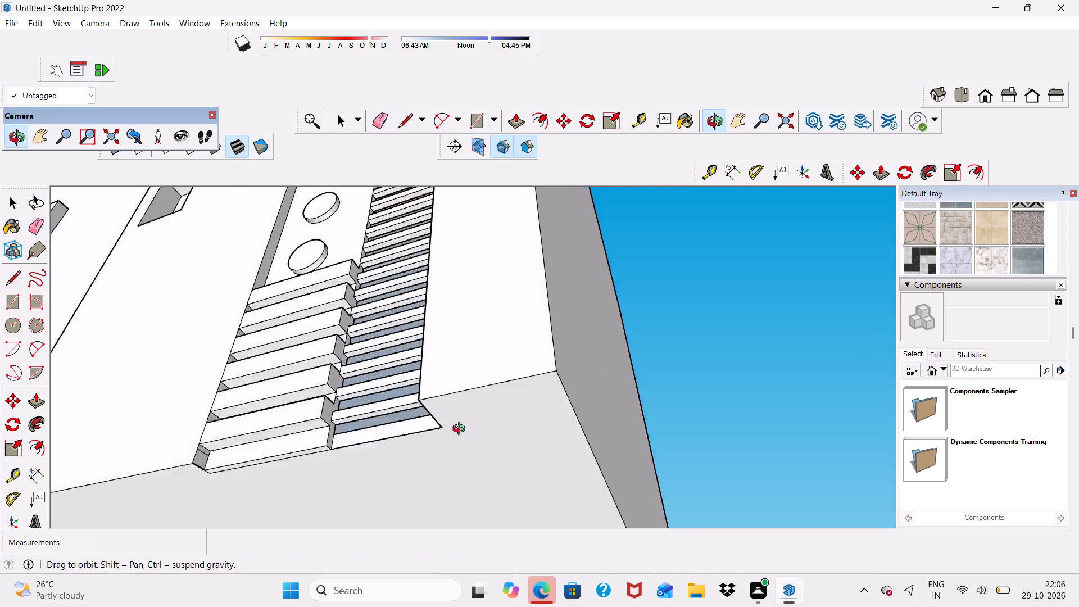
pyautogui.moveTo(461, 430); pyautogui.dragTo(463, 496, button='middle')
pyautogui.scroll(5, 351, 499)
pyautogui.scroll(6, 116, 443)
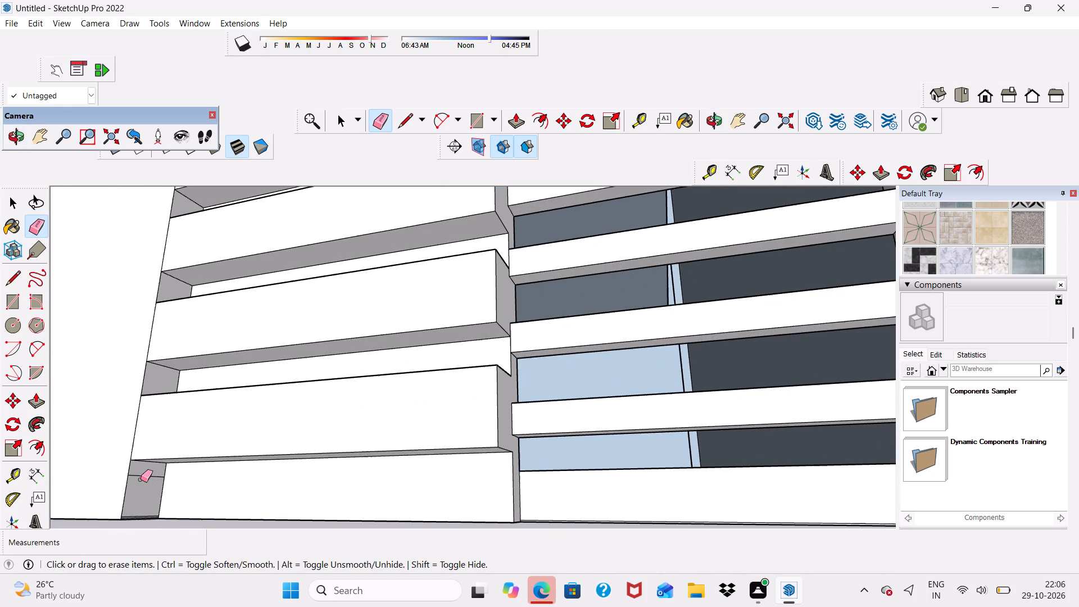
pyautogui.moveTo(140, 473); pyautogui.dragTo(140, 482)
# Examine the base edges beneath the front slats and around the side wall's corners.
pyautogui.scroll(-11, 147, 414)
pyautogui.moveTo(415, 455); pyautogui.dragTo(419, 455, button='middle')
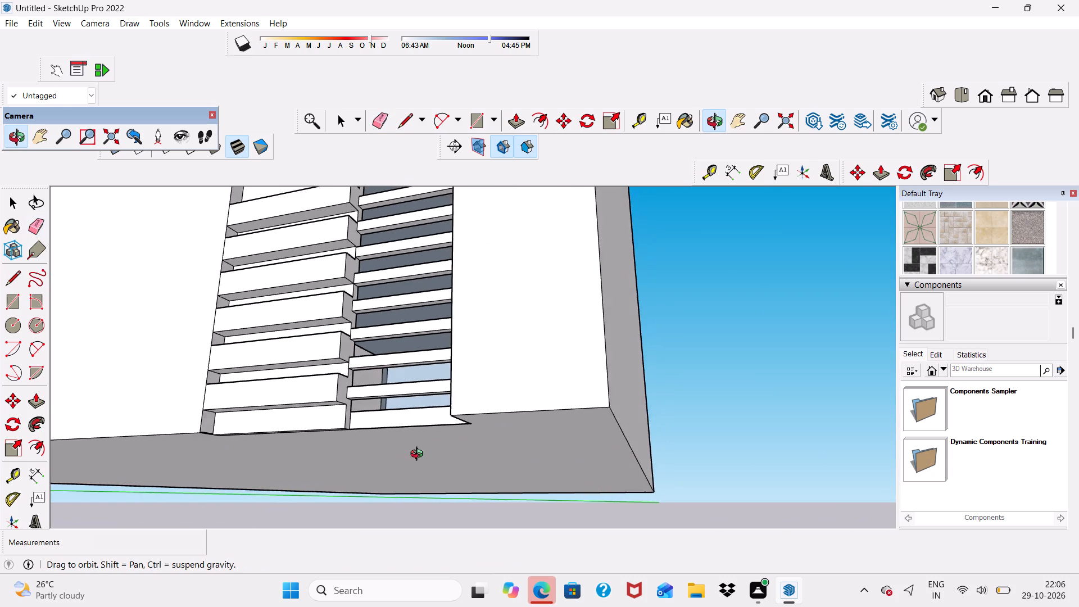
pyautogui.moveTo(419, 455); pyautogui.dragTo(304, 501, button='middle')
pyautogui.scroll(1, 316, 428)
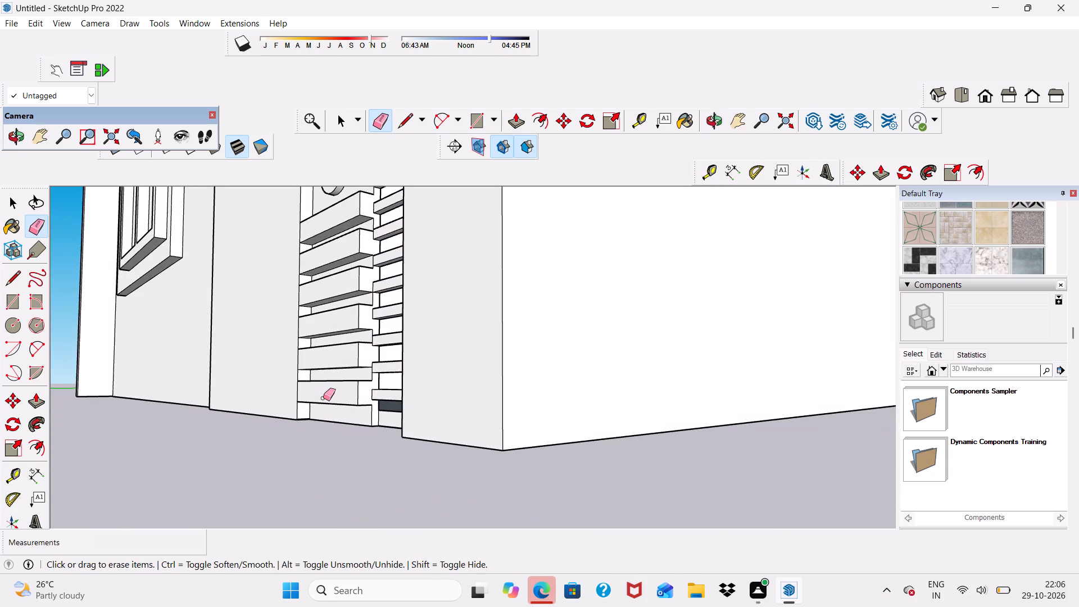
pyautogui.scroll(-7, 266, 207)
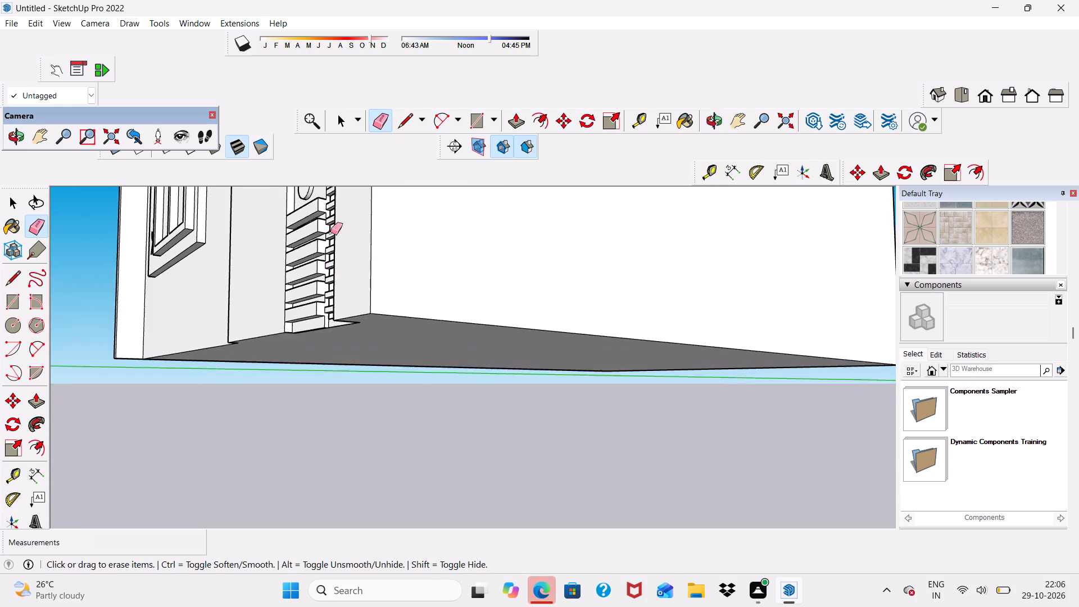
pyautogui.scroll(-4, 330, 232)
pyautogui.moveTo(465, 293); pyautogui.dragTo(129, 371, button='middle')
pyautogui.scroll(1, 113, 358)
pyautogui.scroll(-16, 110, 350)
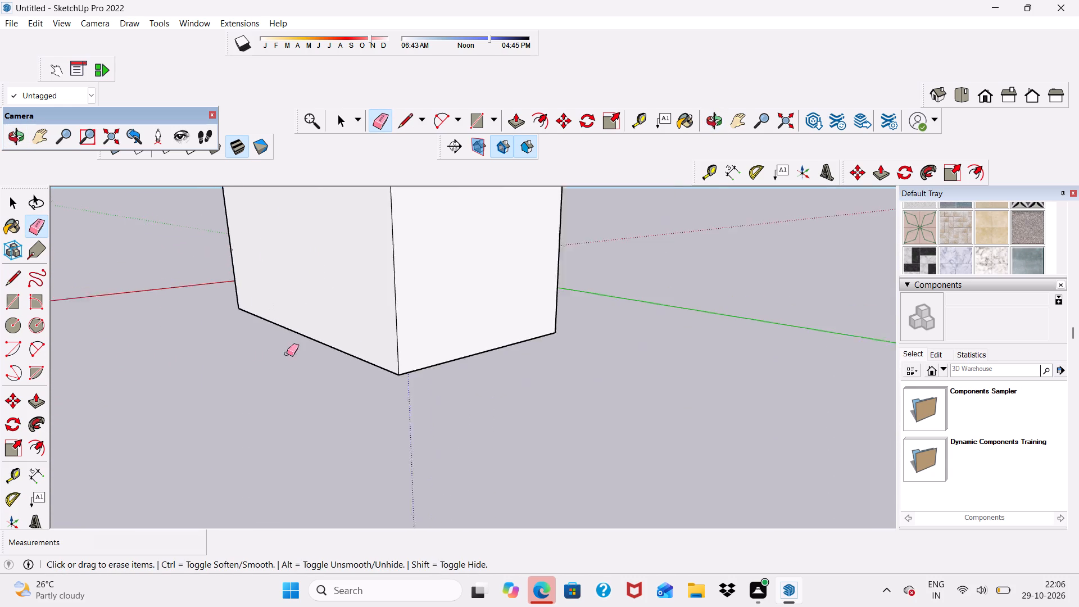
# Push/Pull the narrow recessed vertical strip at the building's rear corner by 5".
pyautogui.scroll(-2, 287, 354)
pyautogui.moveTo(501, 388); pyautogui.dragTo(179, 452, button='middle')
pyautogui.scroll(5, 356, 339)
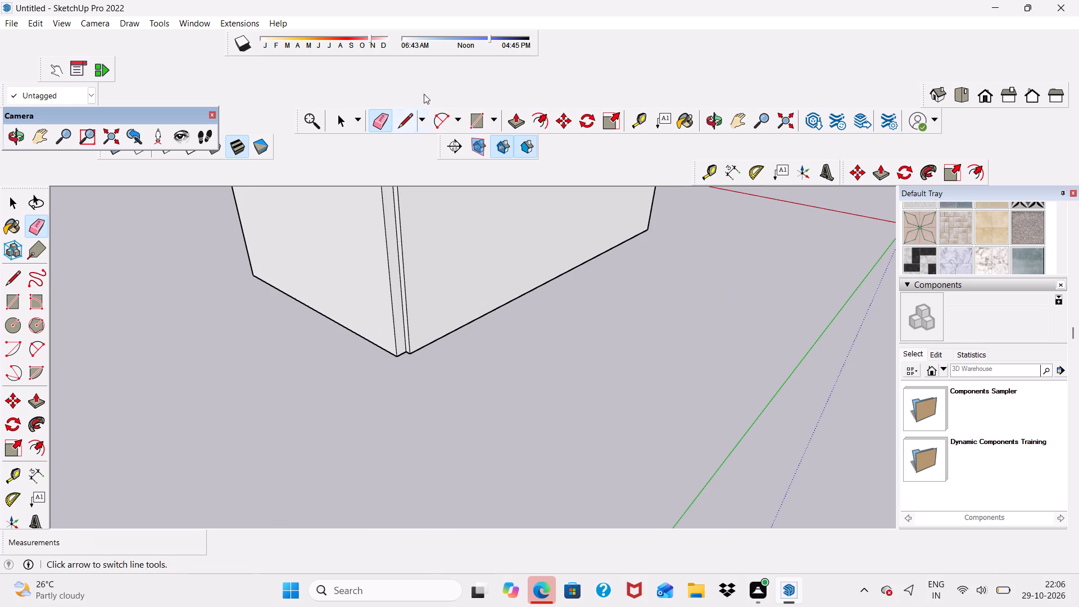
pyautogui.click(515, 115)
pyautogui.scroll(6, 381, 248)
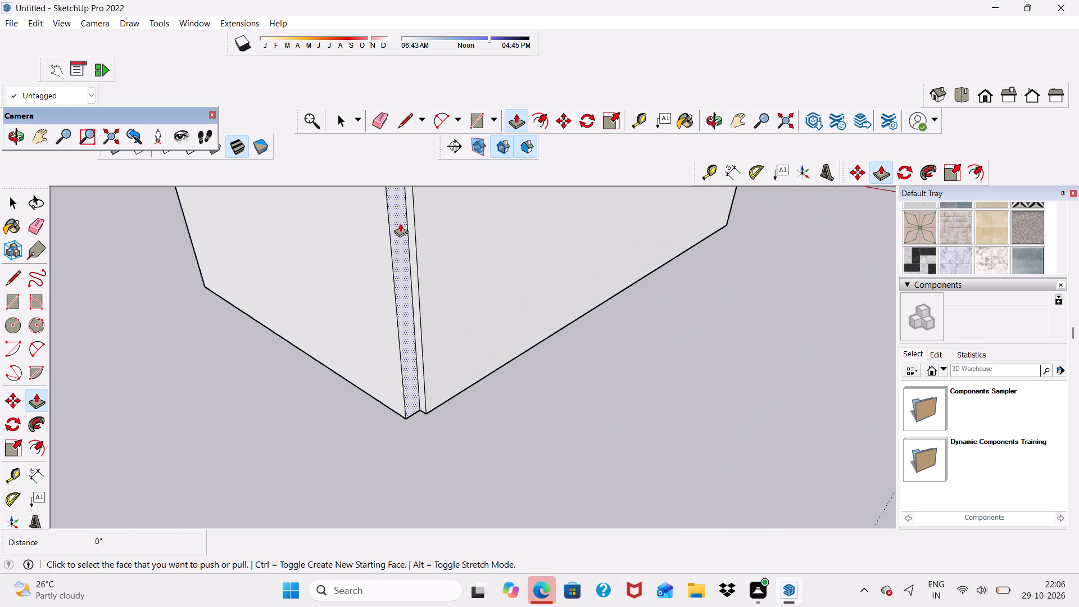
pyautogui.click(400, 223)
pyautogui.click(441, 215)
# Erase the vertical seam line beside the building's rear corner edge.
pyautogui.scroll(-3, 440, 219)
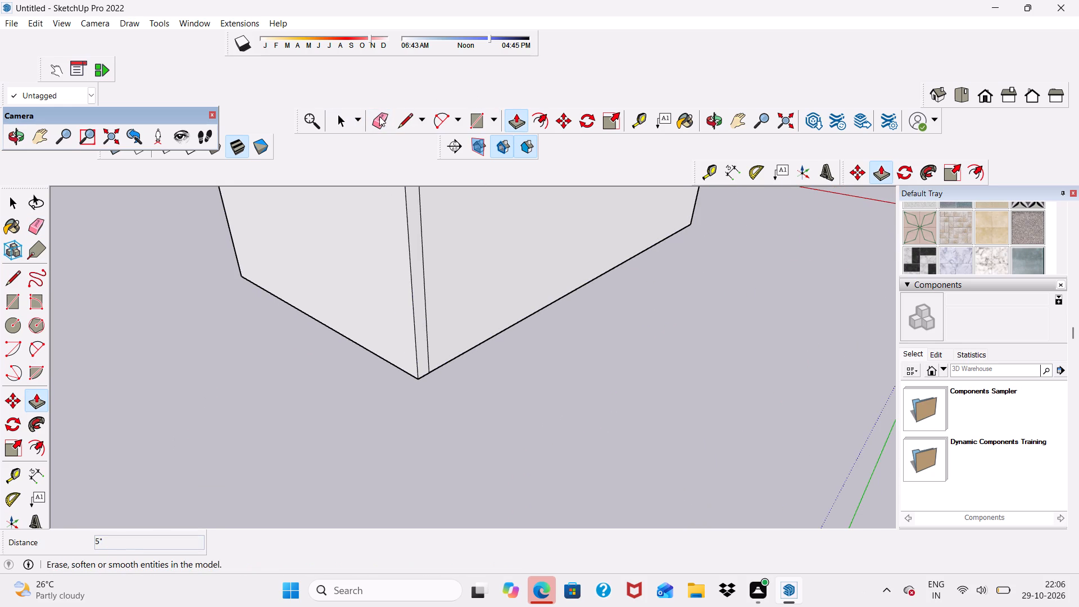
pyautogui.click(379, 116)
pyautogui.scroll(3, 436, 240)
pyautogui.moveTo(416, 254); pyautogui.dragTo(435, 289)
# Erase the extra parallel lines running along the roof border's long edge.
pyautogui.scroll(-4, 430, 279)
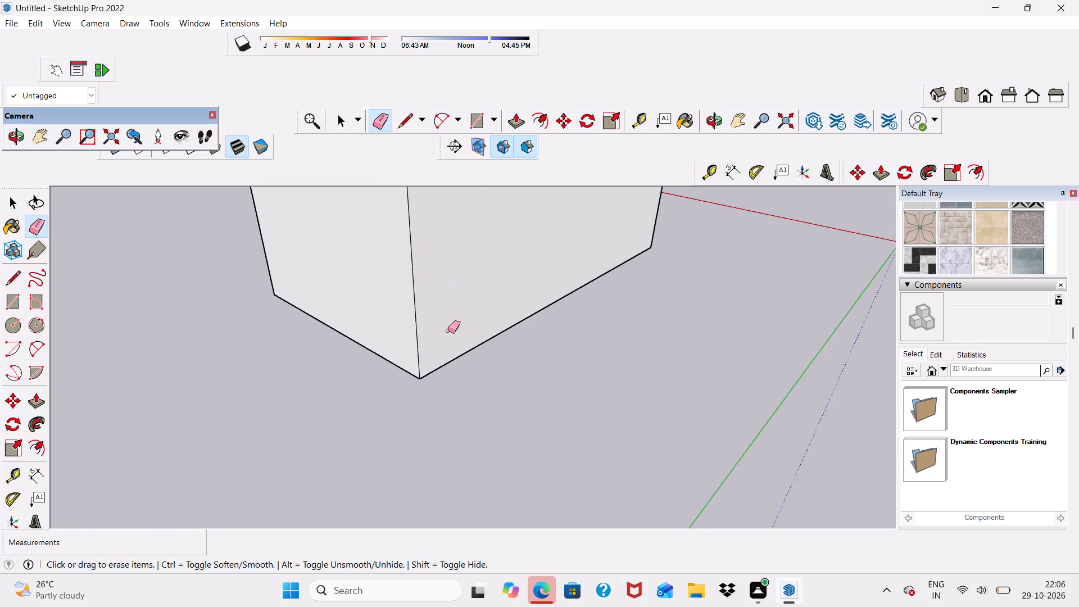
pyautogui.scroll(-18, 448, 330)
pyautogui.moveTo(489, 341); pyautogui.dragTo(492, 398, button='middle')
pyautogui.scroll(8, 377, 224)
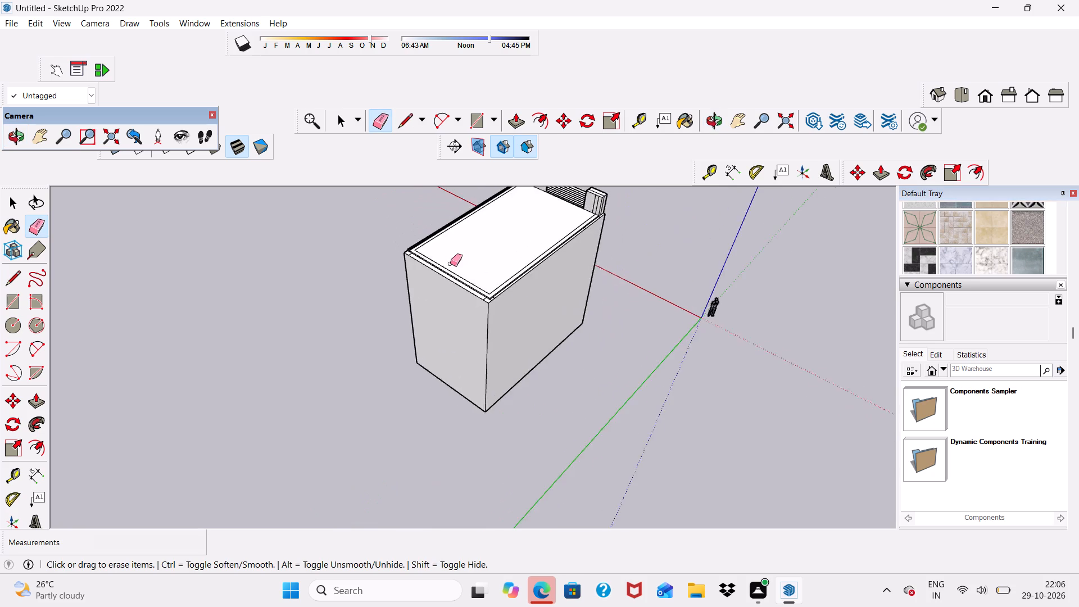
pyautogui.scroll(10, 450, 264)
pyautogui.moveTo(389, 249); pyautogui.dragTo(602, 321, button='middle')
pyautogui.scroll(6, 564, 312)
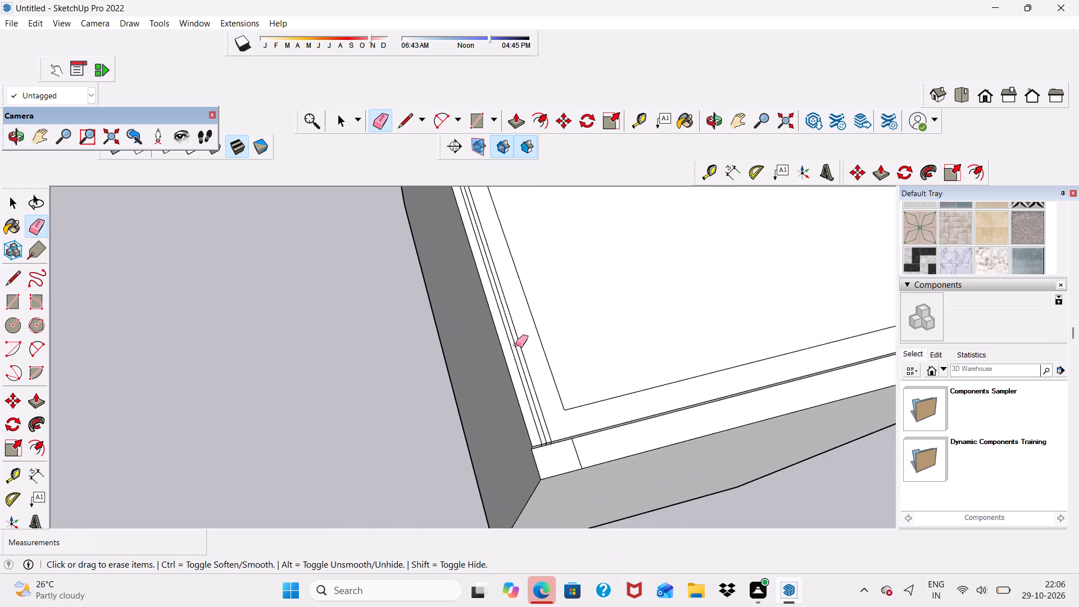
pyautogui.scroll(2, 516, 345)
pyautogui.moveTo(514, 359); pyautogui.dragTo(530, 366)
# Erase the three short lines crossing the narrow step face near the roof corner.
pyautogui.scroll(-1, 545, 411)
pyautogui.moveTo(550, 427); pyautogui.dragTo(533, 337, button='middle')
pyautogui.scroll(11, 557, 475)
pyautogui.moveTo(532, 428); pyautogui.dragTo(550, 427)
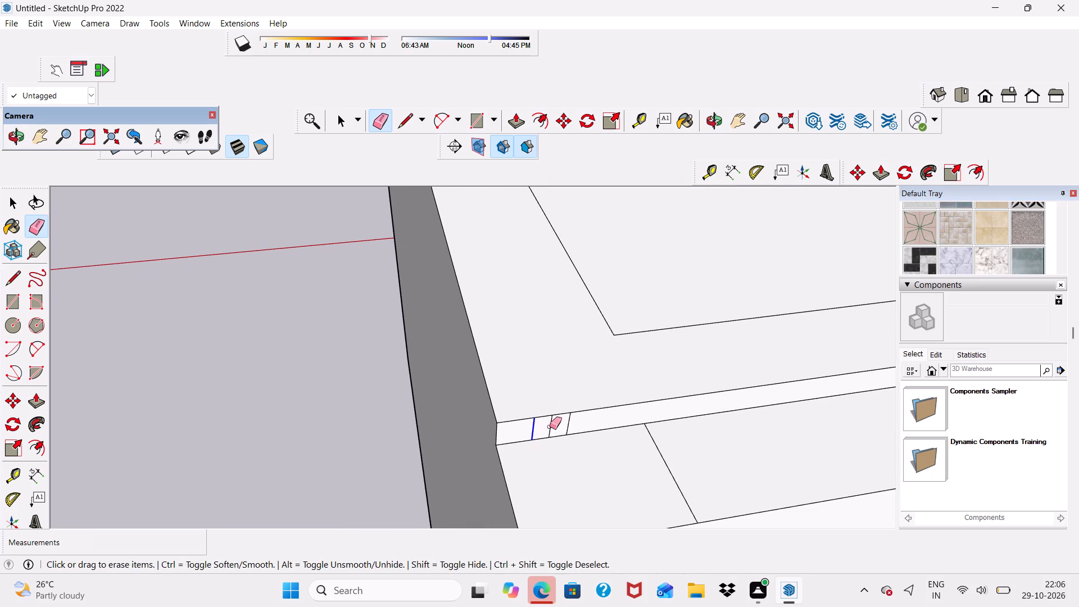
pyautogui.moveTo(550, 427); pyautogui.dragTo(577, 423)
# Erase the short dividing lines across the outer roof ledge at both corners of the rear edge.
pyautogui.scroll(-7, 476, 383)
pyautogui.scroll(-6, 348, 354)
pyautogui.scroll(-6, 493, 365)
pyautogui.scroll(-3, 533, 334)
pyautogui.scroll(20, 613, 369)
pyautogui.scroll(2, 613, 369)
pyautogui.moveTo(520, 348); pyautogui.dragTo(533, 352)
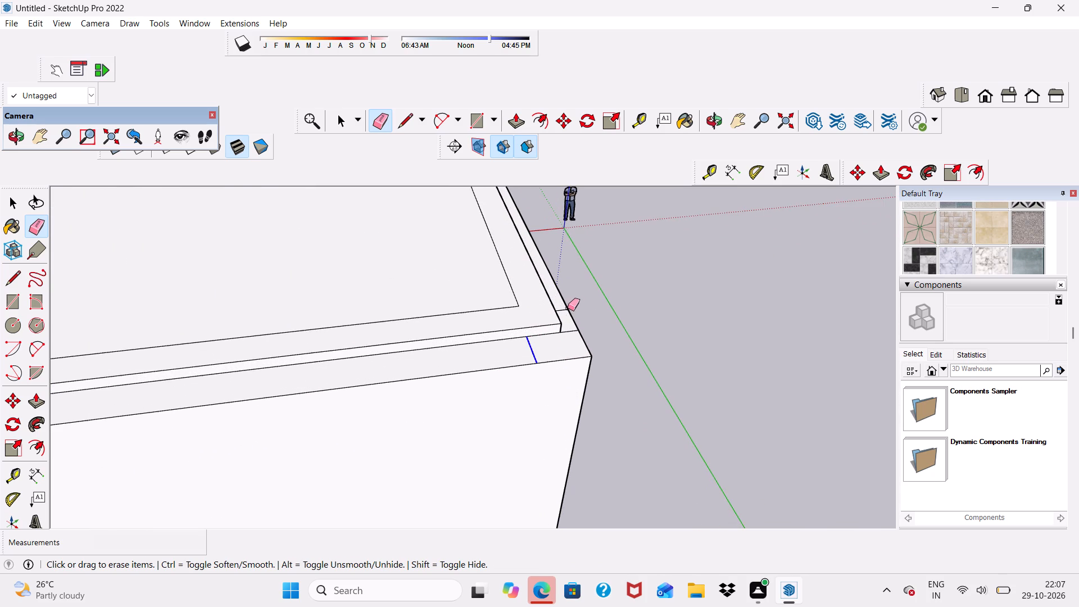
pyautogui.moveTo(559, 305); pyautogui.dragTo(568, 335)
pyautogui.scroll(-4, 465, 360)
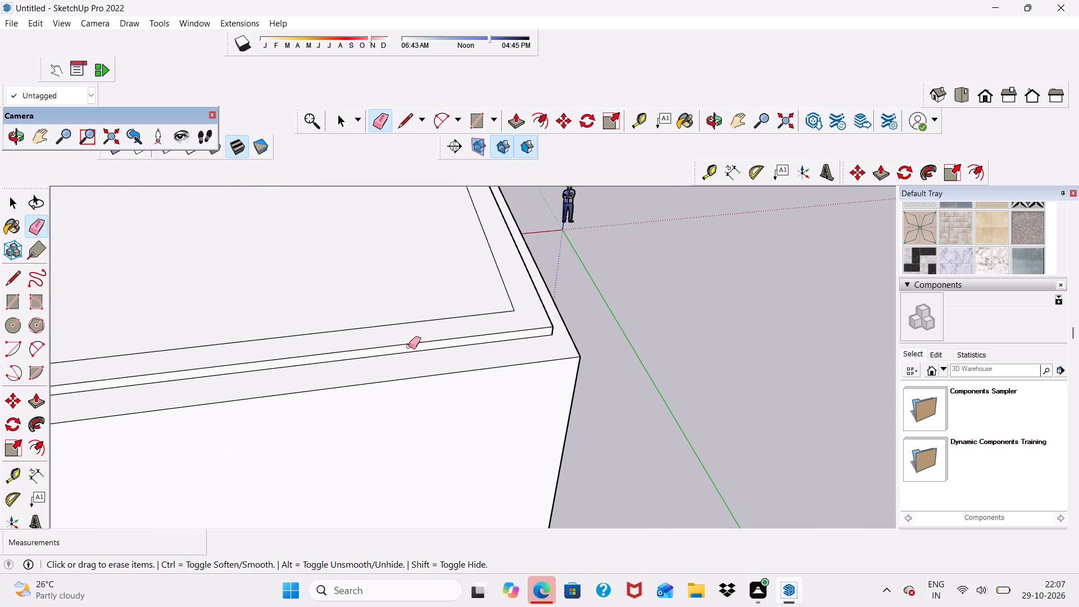
pyautogui.scroll(-10, 409, 346)
pyautogui.scroll(14, 362, 405)
pyautogui.moveTo(406, 378); pyautogui.dragTo(421, 395)
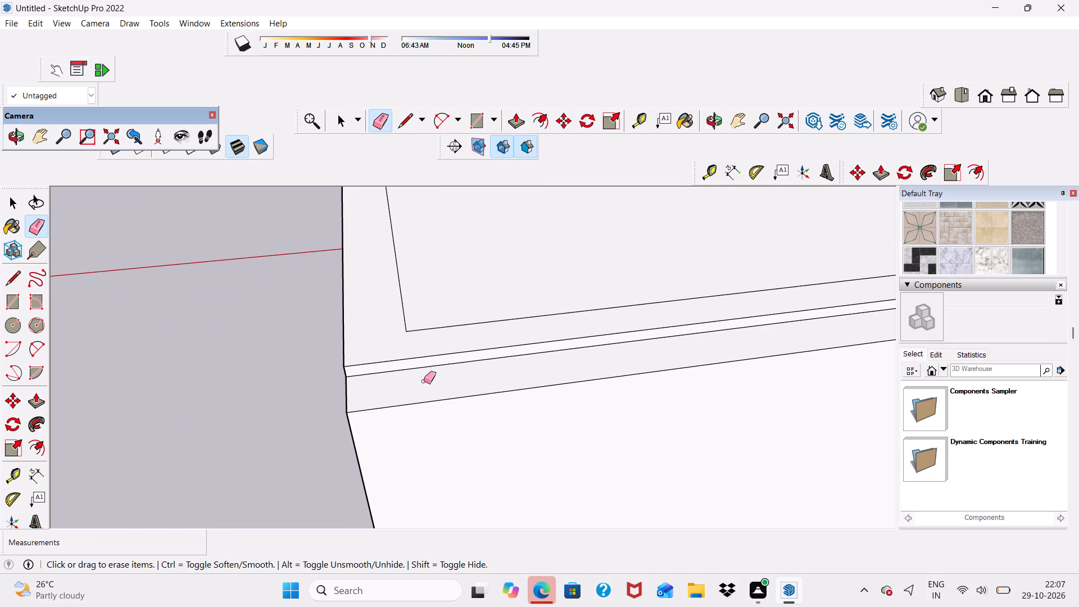
# Push/Pull the narrow step face along the roof's rear edge outward by 10 3/16".
pyautogui.click(516, 110)
pyautogui.scroll(4, 365, 380)
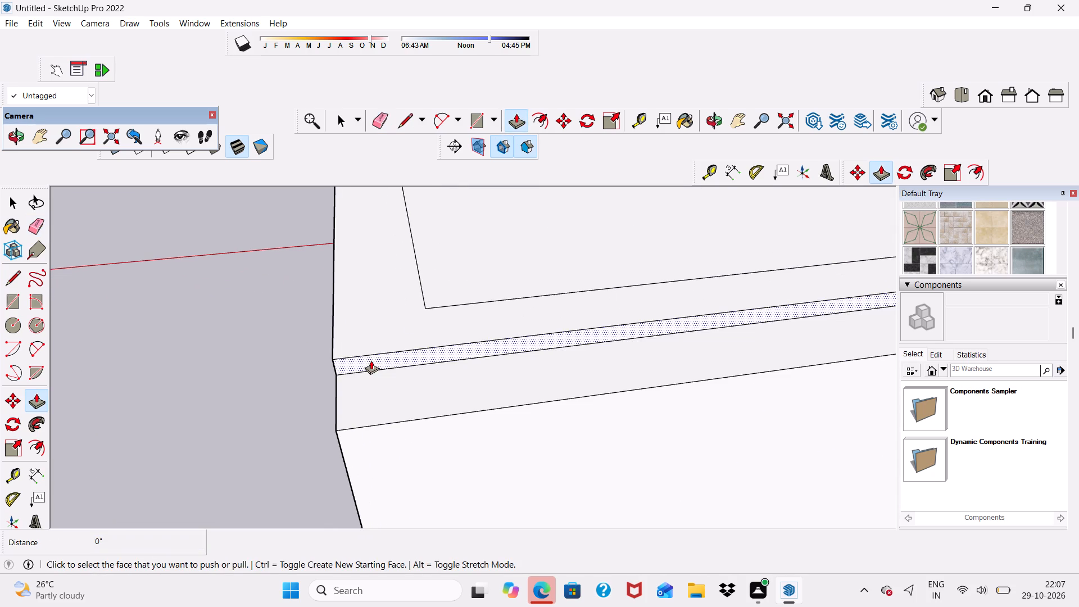
pyautogui.click(371, 360)
pyautogui.click(338, 477)
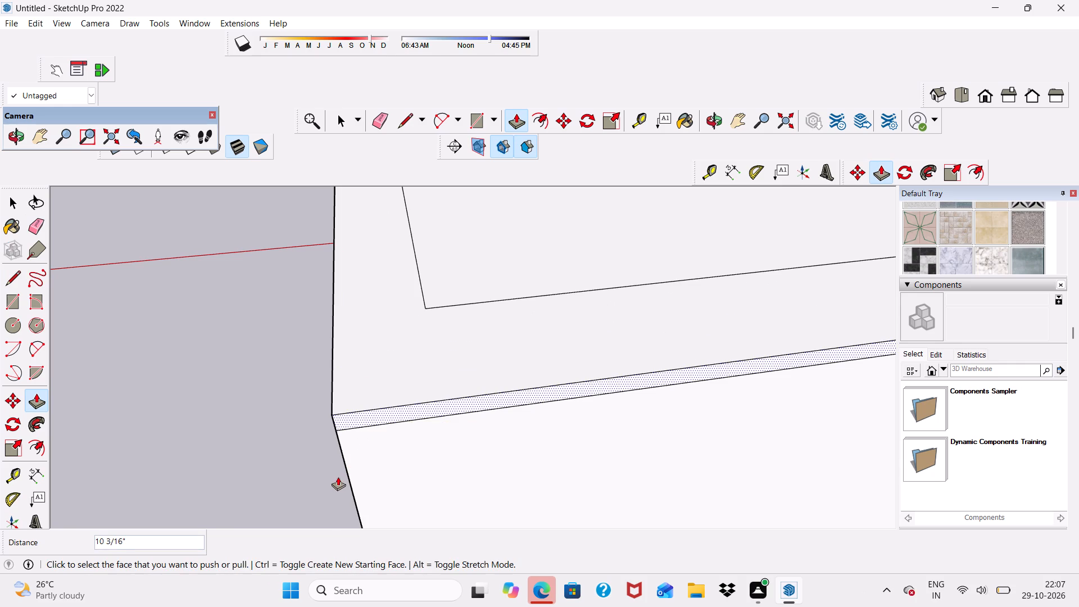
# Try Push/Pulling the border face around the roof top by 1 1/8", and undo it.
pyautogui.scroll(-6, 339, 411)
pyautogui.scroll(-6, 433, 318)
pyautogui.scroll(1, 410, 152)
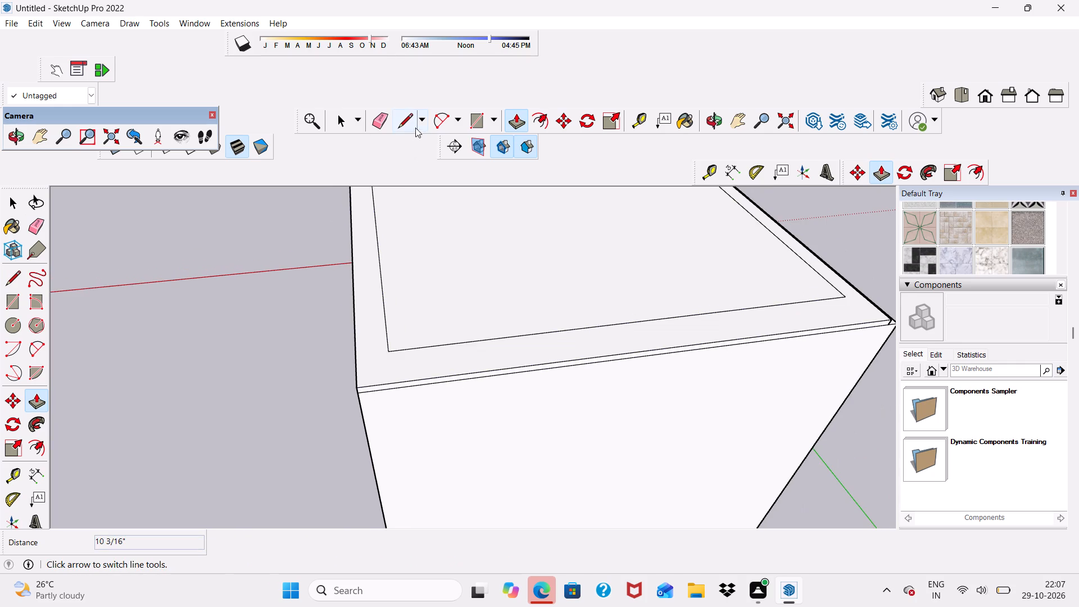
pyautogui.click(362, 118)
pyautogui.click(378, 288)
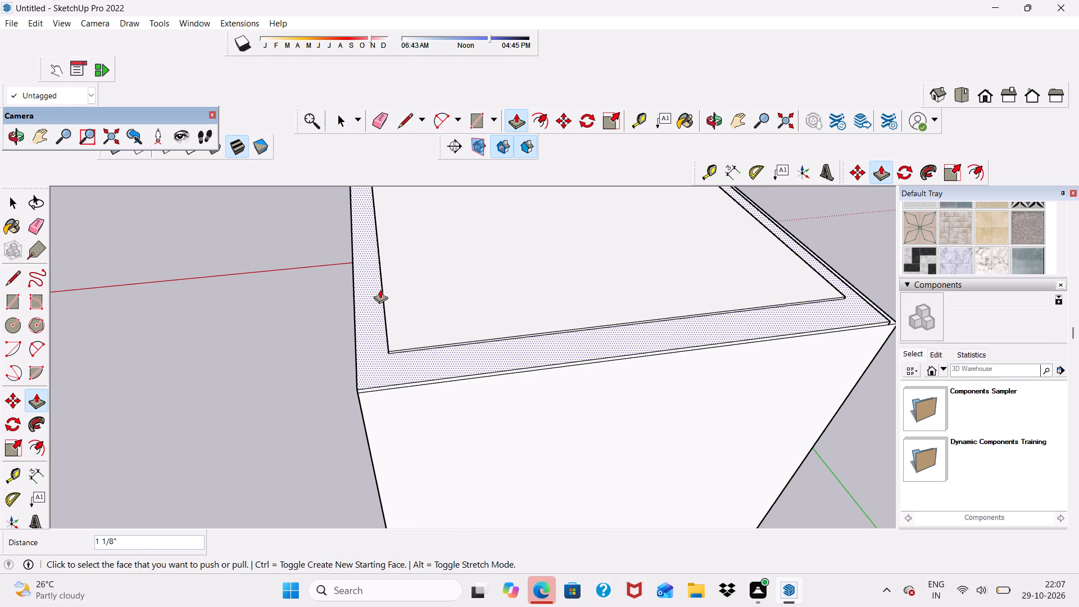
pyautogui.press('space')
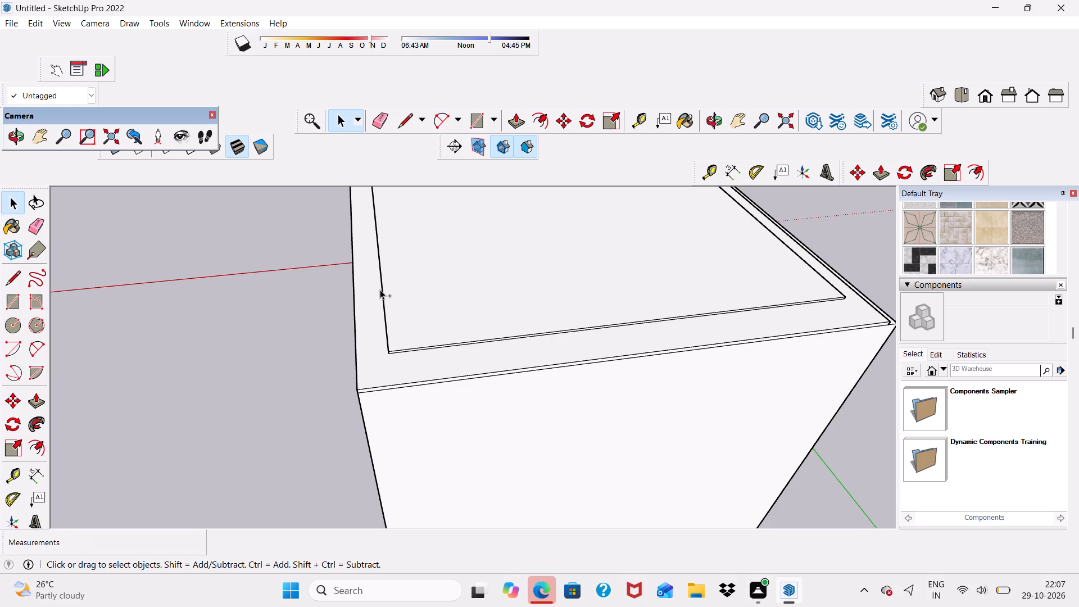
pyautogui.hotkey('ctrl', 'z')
# Select the border face around the roof top and inspect its outer edges at the corners.
pyautogui.click(380, 289)
pyautogui.press('space')
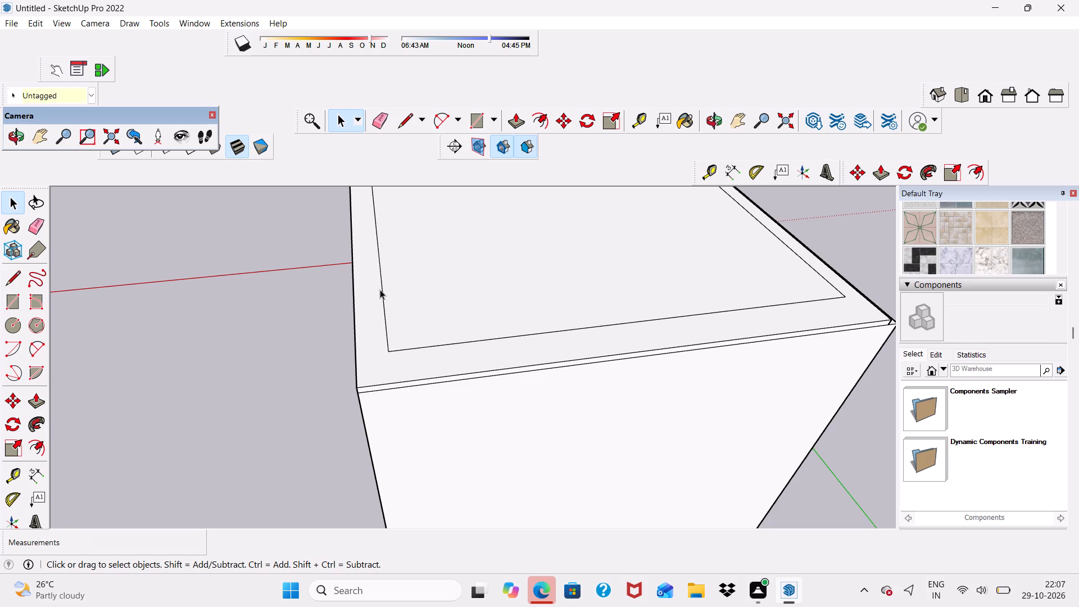
pyautogui.scroll(-2, 388, 328)
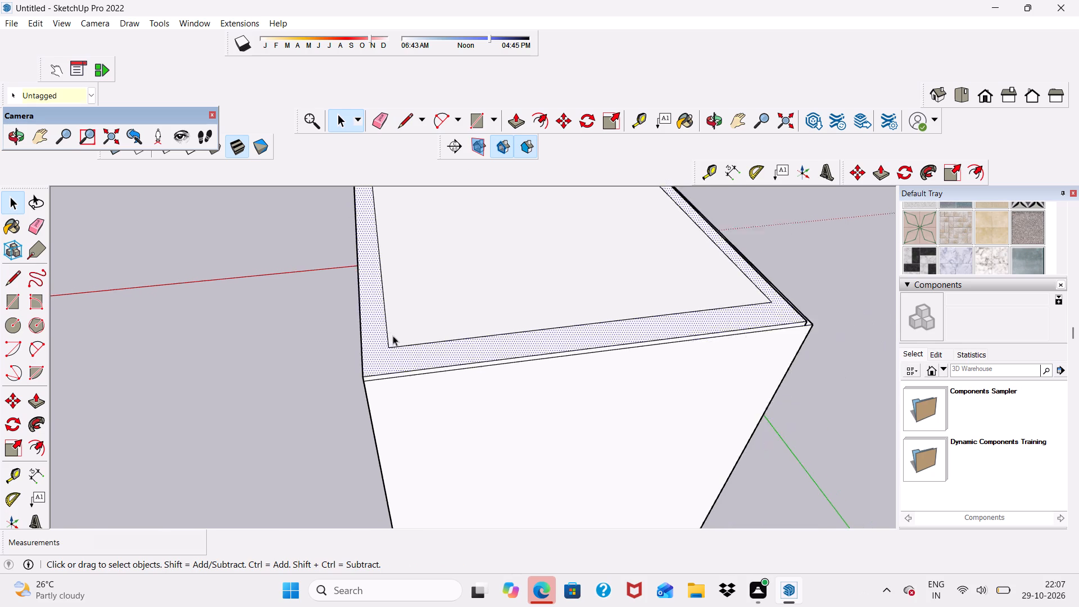
pyautogui.scroll(-2, 393, 336)
pyautogui.moveTo(401, 364); pyautogui.dragTo(274, 377, button='middle')
pyautogui.scroll(7, 572, 441)
pyautogui.moveTo(620, 440); pyautogui.dragTo(604, 434, button='middle')
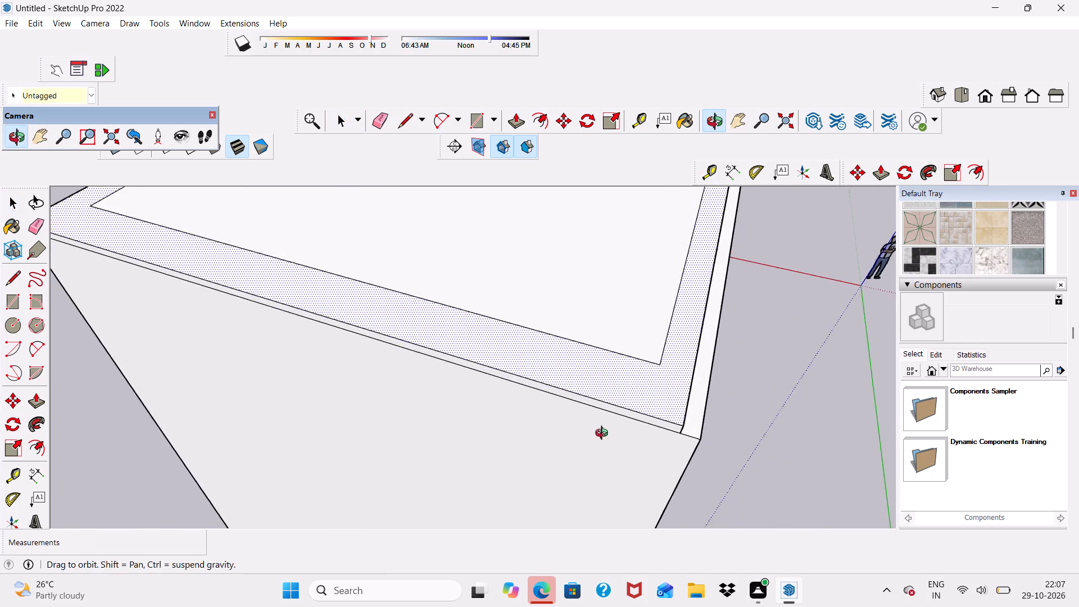
pyautogui.moveTo(604, 434); pyautogui.dragTo(458, 402, button='middle')
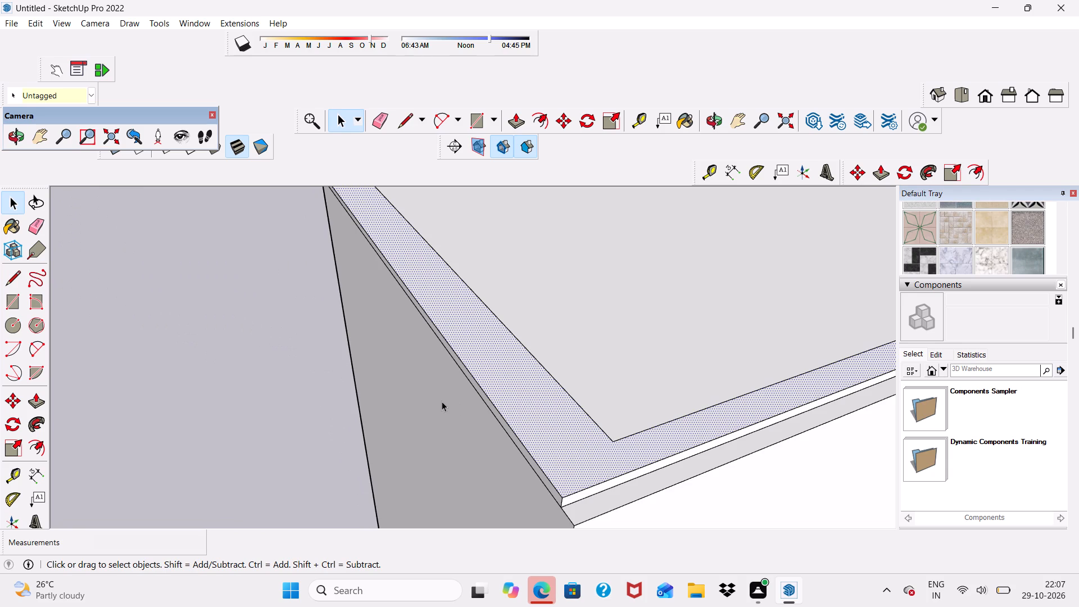
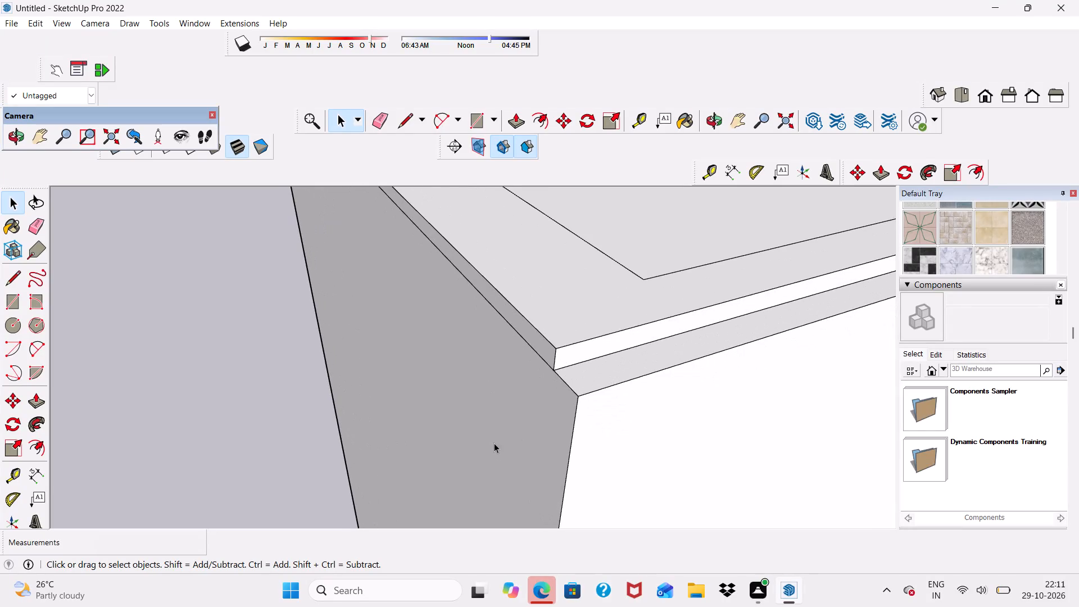
# Push/Pull the narrow step face along the roof's side edge outward by 5", flush with the side wall.
pyautogui.scroll(2, 584, 375)
pyautogui.click(588, 349)
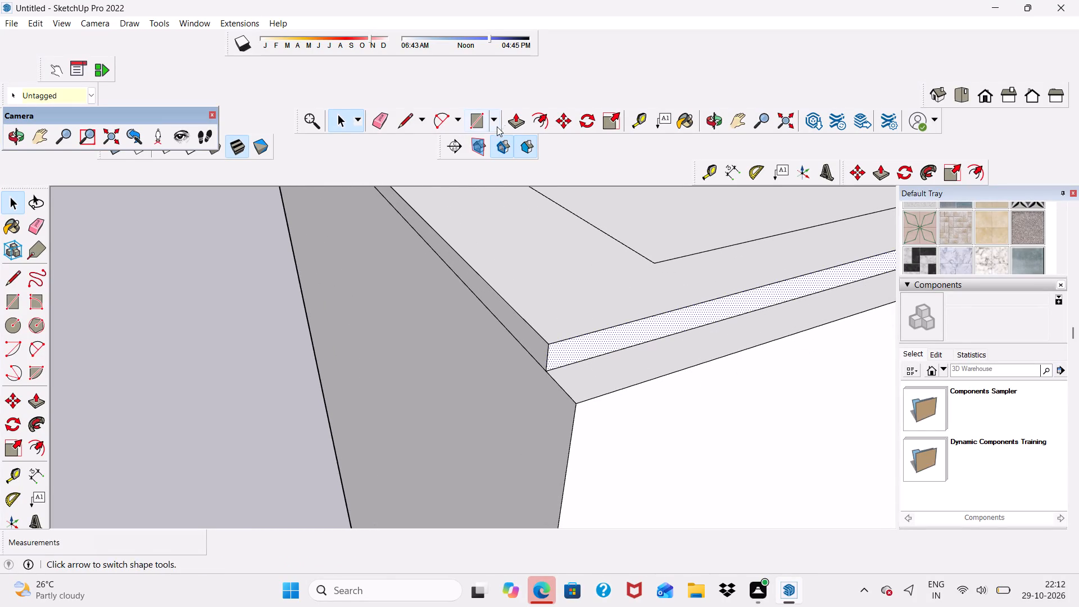
pyautogui.click(520, 124)
pyautogui.click(560, 350)
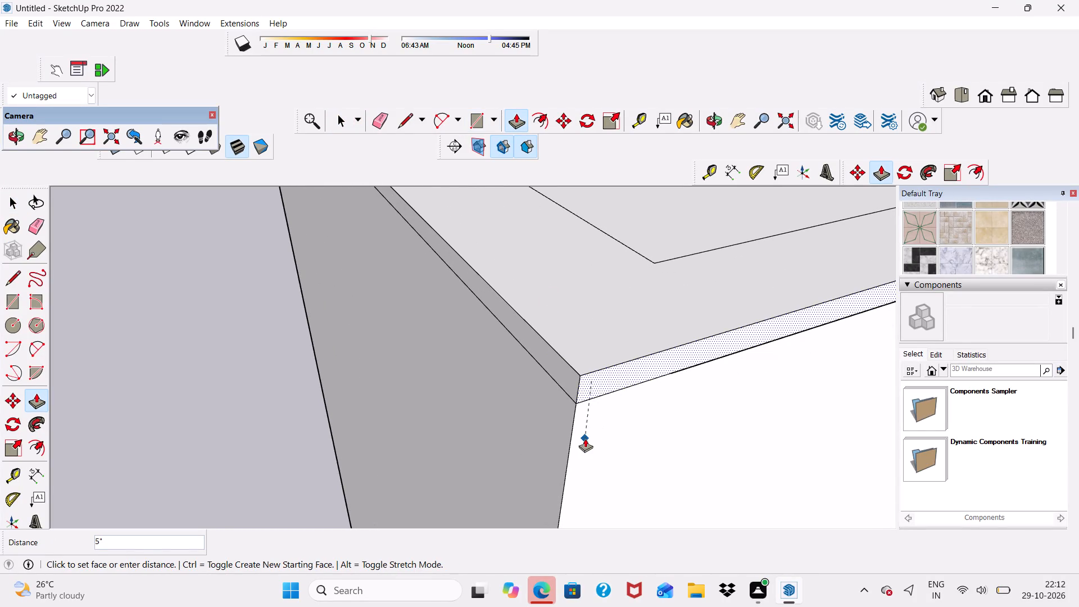
pyautogui.click(585, 438)
# Erase the short dividing line on the narrow end face above the ledge at the roof's front side corner.
pyautogui.scroll(-20, 477, 356)
pyautogui.scroll(6, 706, 246)
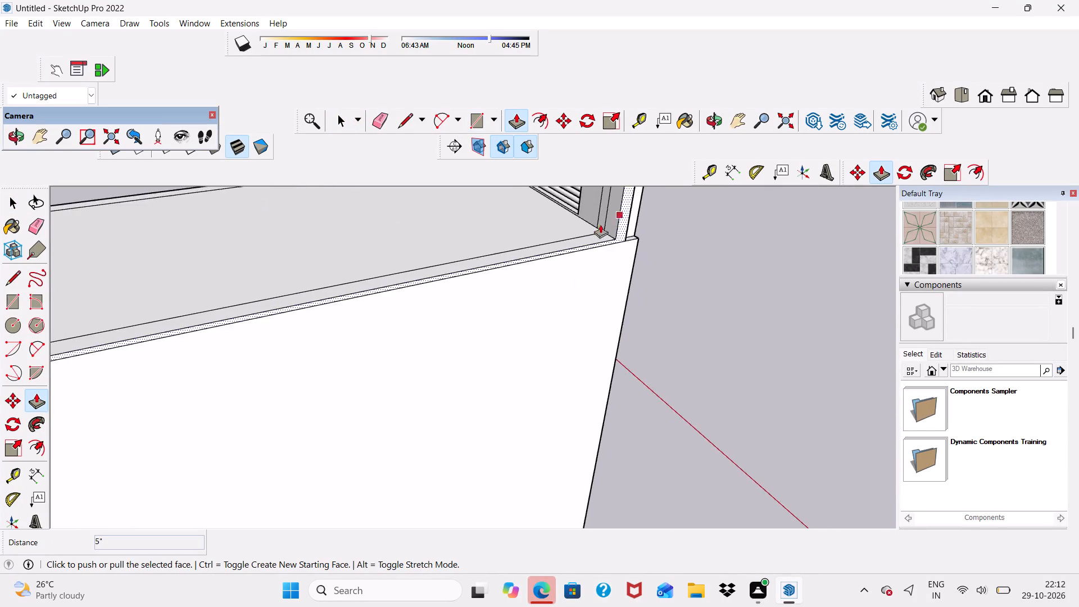
pyautogui.scroll(9, 600, 224)
pyautogui.scroll(-1, 667, 235)
pyautogui.moveTo(667, 235); pyautogui.dragTo(498, 275, button='middle')
pyautogui.scroll(4, 426, 330)
pyautogui.press('space')
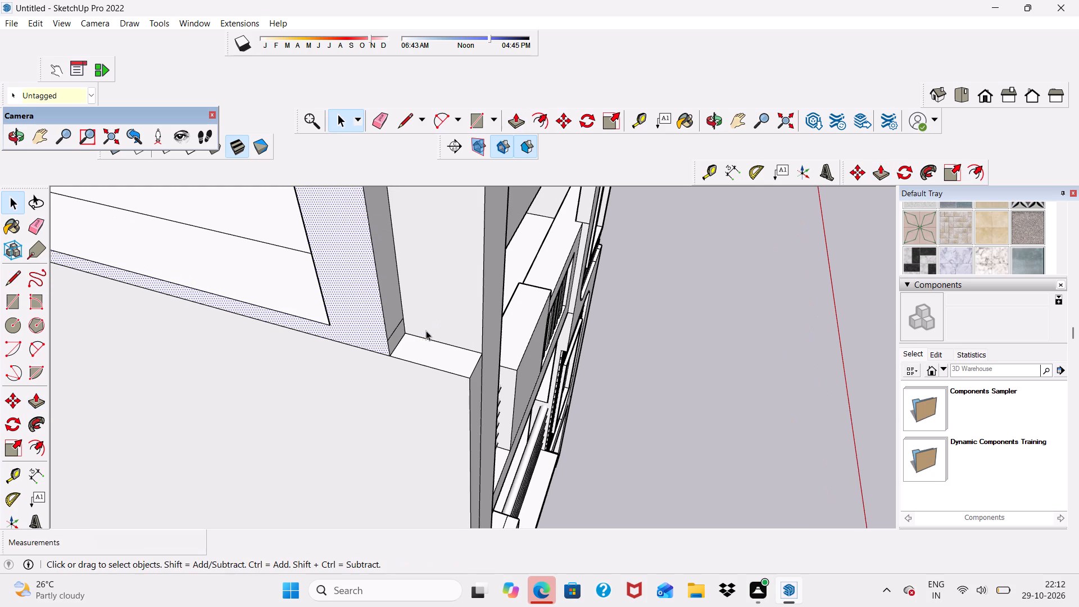
pyautogui.click(382, 111)
pyautogui.scroll(3, 457, 354)
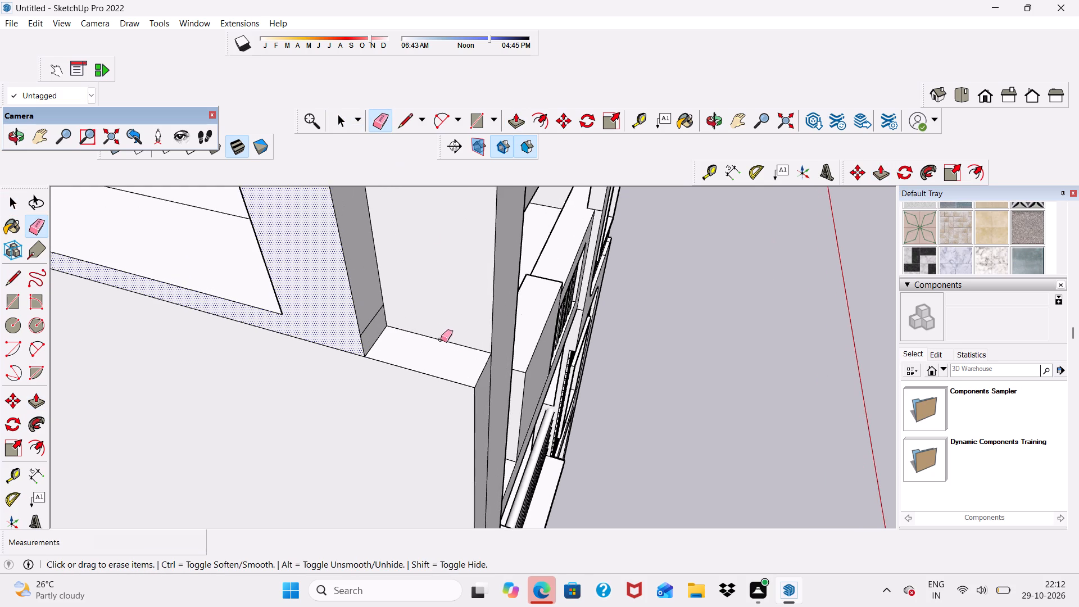
pyautogui.scroll(3, 441, 339)
pyautogui.moveTo(368, 312); pyautogui.dragTo(368, 320)
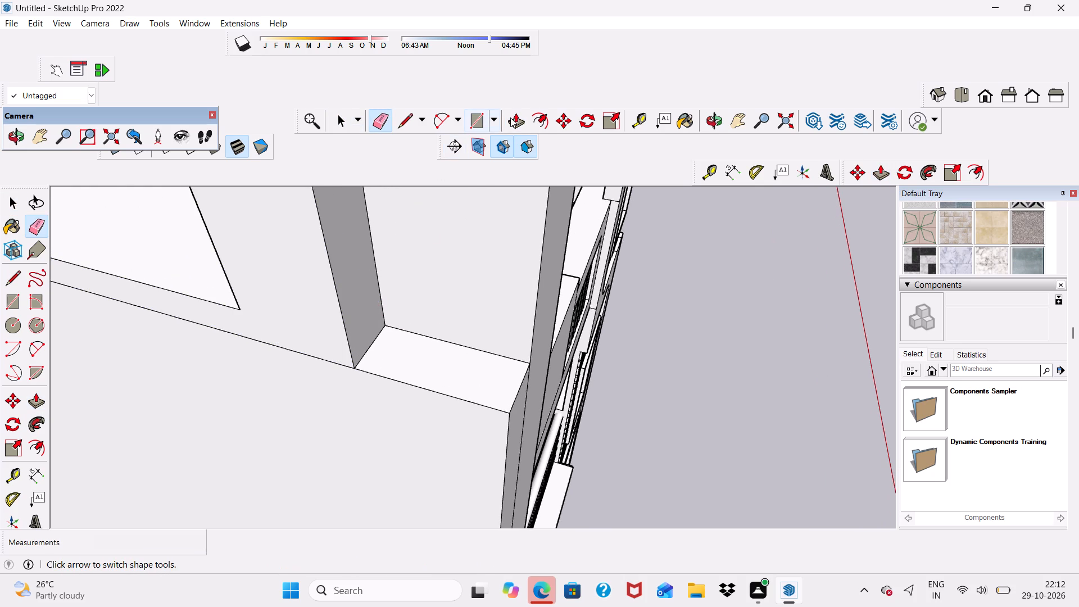
# Push/Pull the front end face of the roof border outward by 1', across the lower ledge at the corner.
pyautogui.click(516, 118)
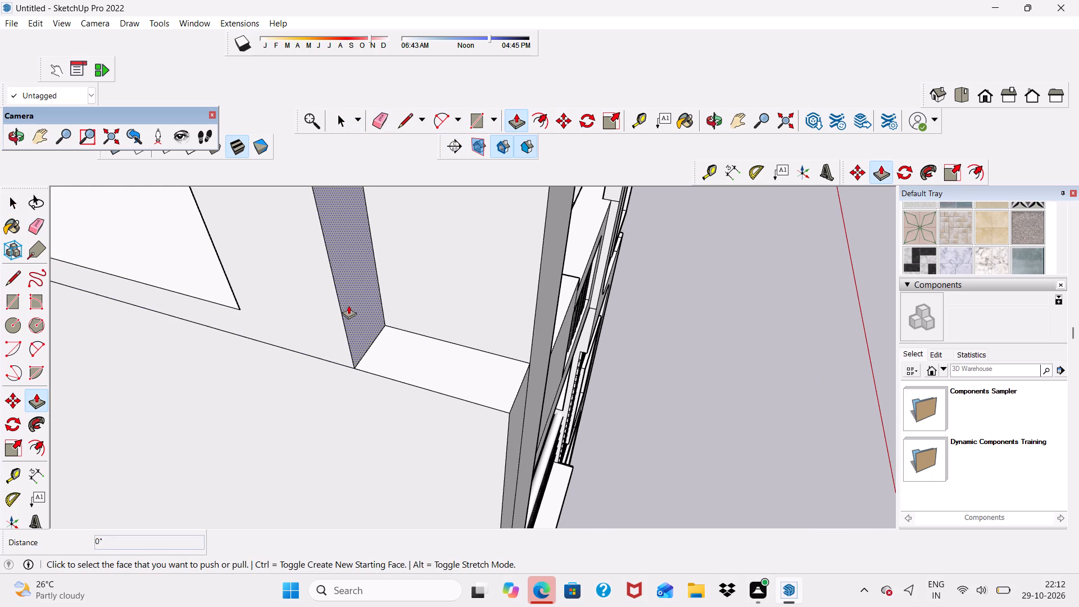
pyautogui.click(352, 305)
pyautogui.click(505, 437)
# Erase the horizontal and short vertical lines separating the slab band above the ground-floor window from the front corner pillar.
pyautogui.scroll(-3, 466, 376)
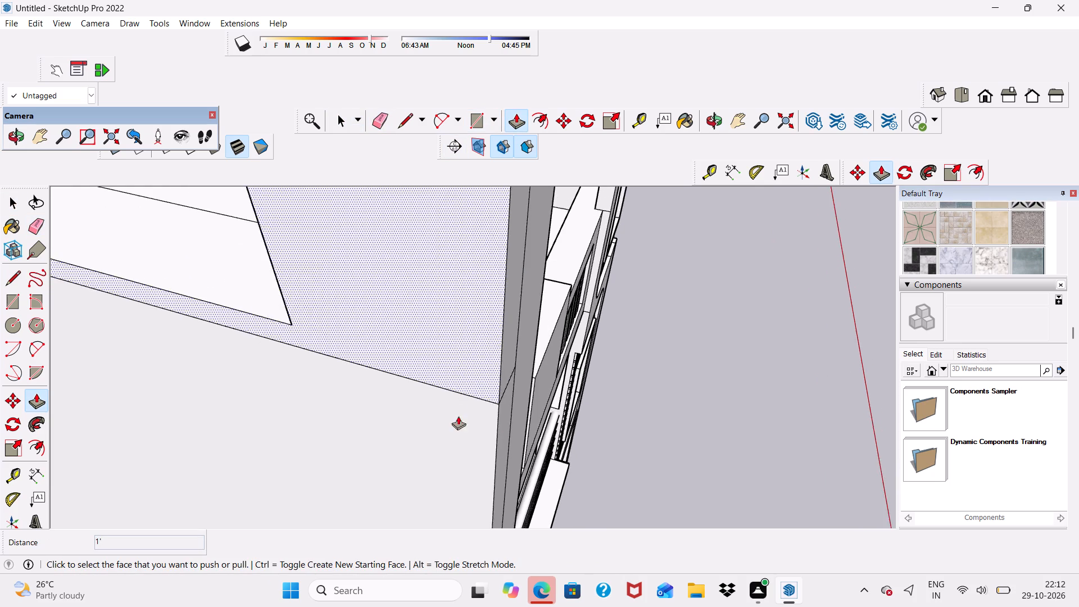
pyautogui.scroll(-9, 458, 416)
pyautogui.moveTo(497, 379); pyautogui.dragTo(316, 329, button='middle')
pyautogui.scroll(-13, 318, 304)
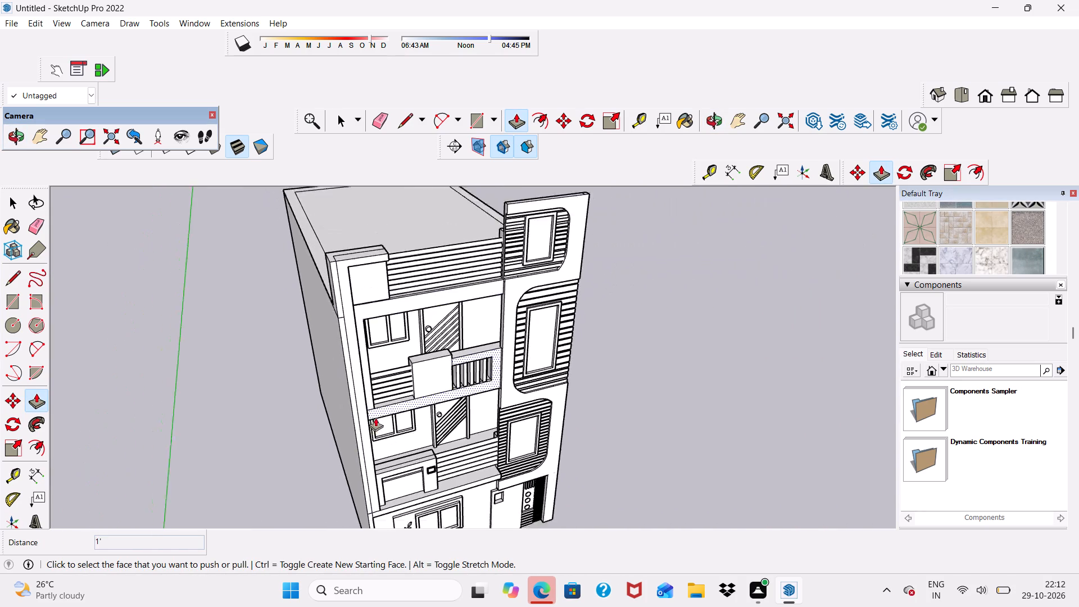
pyautogui.scroll(1, 375, 418)
pyautogui.moveTo(376, 417); pyautogui.dragTo(361, 329, button='middle')
pyautogui.scroll(1, 354, 324)
pyautogui.scroll(-5, 353, 324)
pyautogui.scroll(-1, 342, 433)
pyautogui.moveTo(342, 433); pyautogui.dragTo(367, 495, button='middle')
pyautogui.scroll(9, 367, 494)
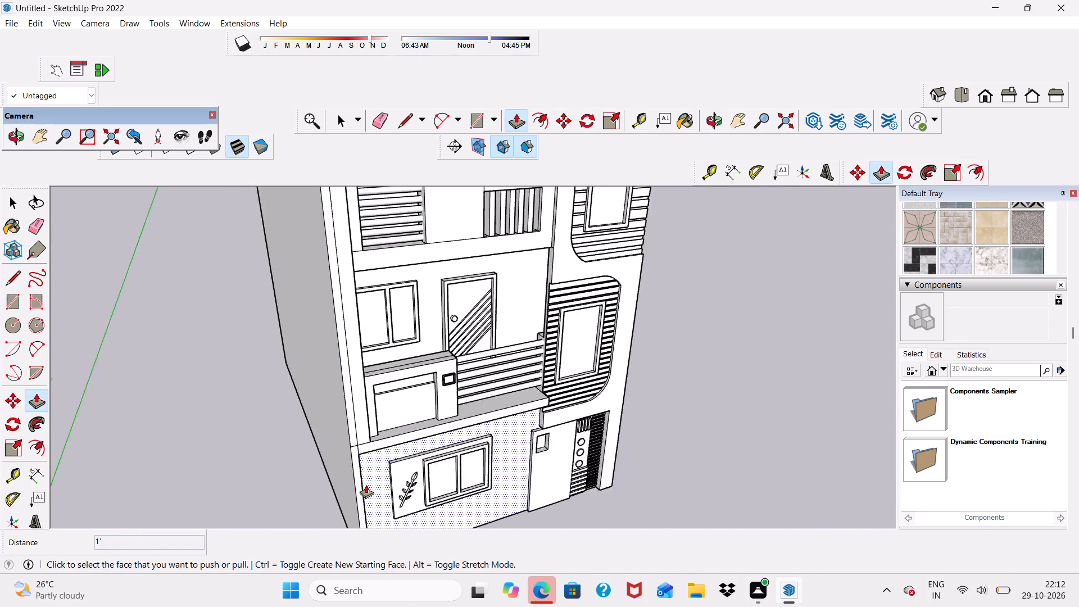
pyautogui.scroll(11, 366, 484)
pyautogui.moveTo(355, 432); pyautogui.dragTo(229, 408, button='middle')
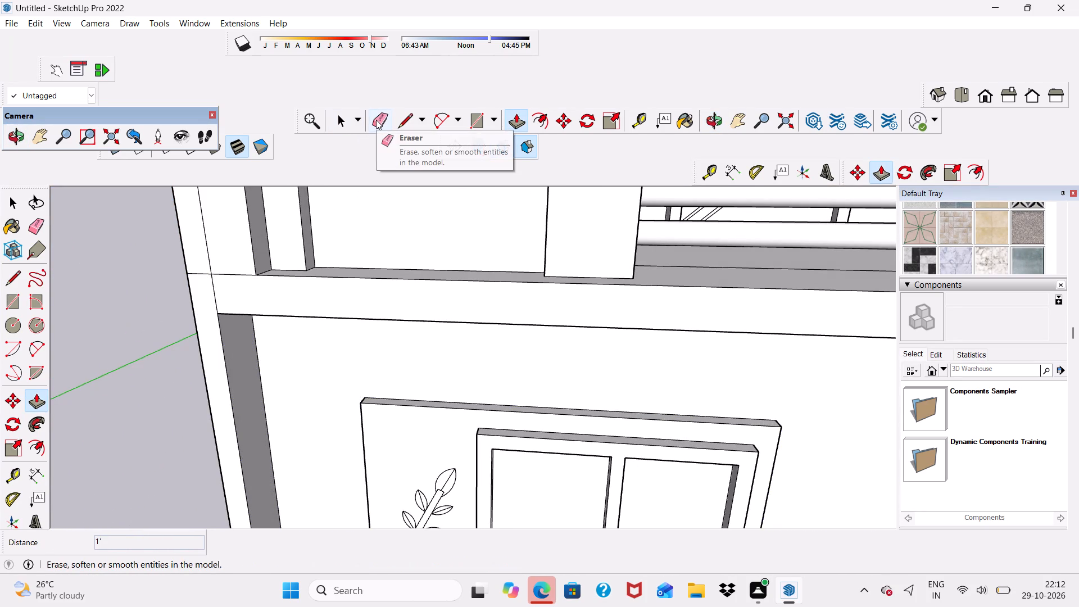
pyautogui.scroll(3, 376, 120)
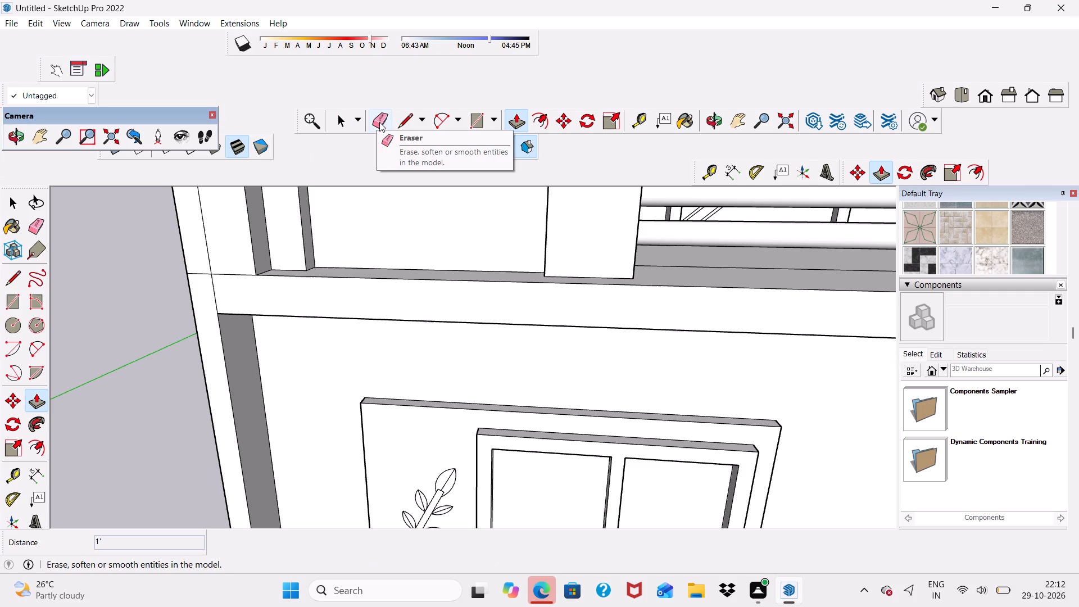
pyautogui.click(379, 122)
pyautogui.moveTo(219, 268); pyautogui.dragTo(198, 295)
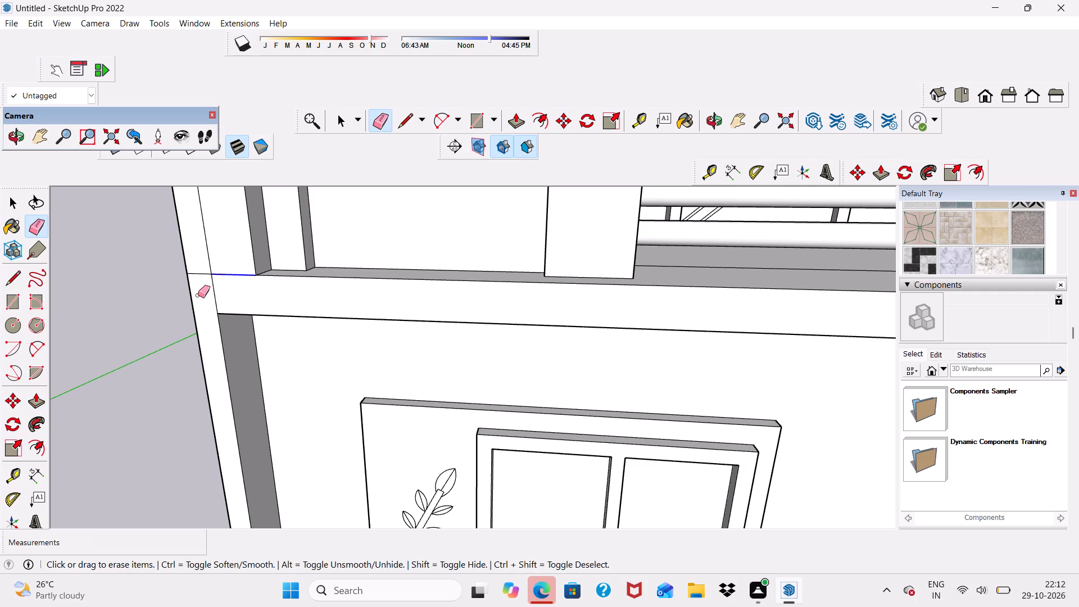
pyautogui.moveTo(198, 295); pyautogui.dragTo(214, 286)
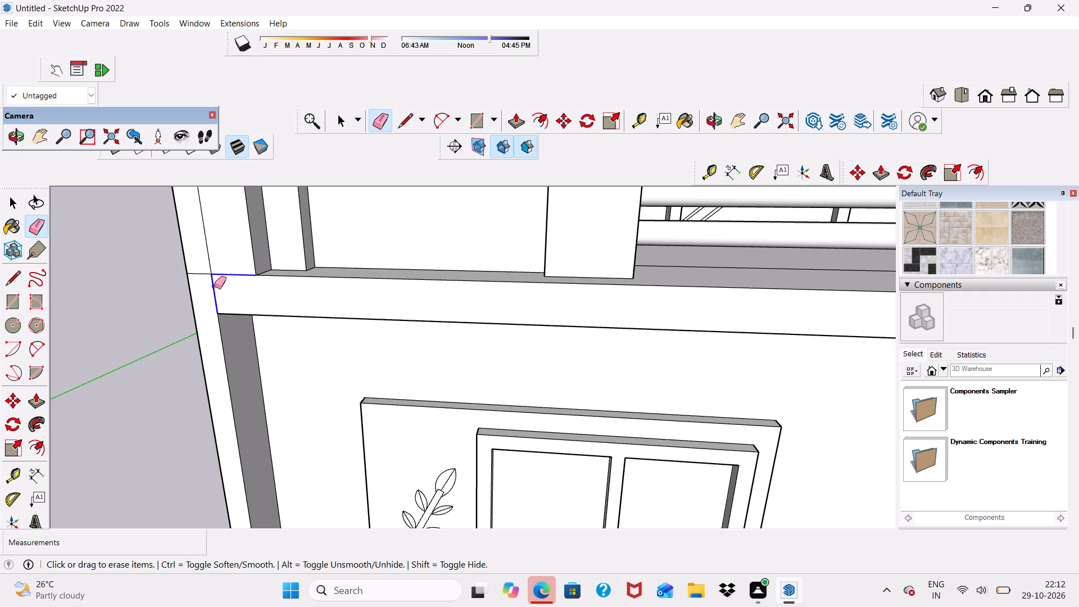
# Erase the leftover vertical line segments along the front corner pillar beside the balconies.
pyautogui.scroll(1, 201, 241)
pyautogui.moveTo(200, 239); pyautogui.dragTo(205, 284)
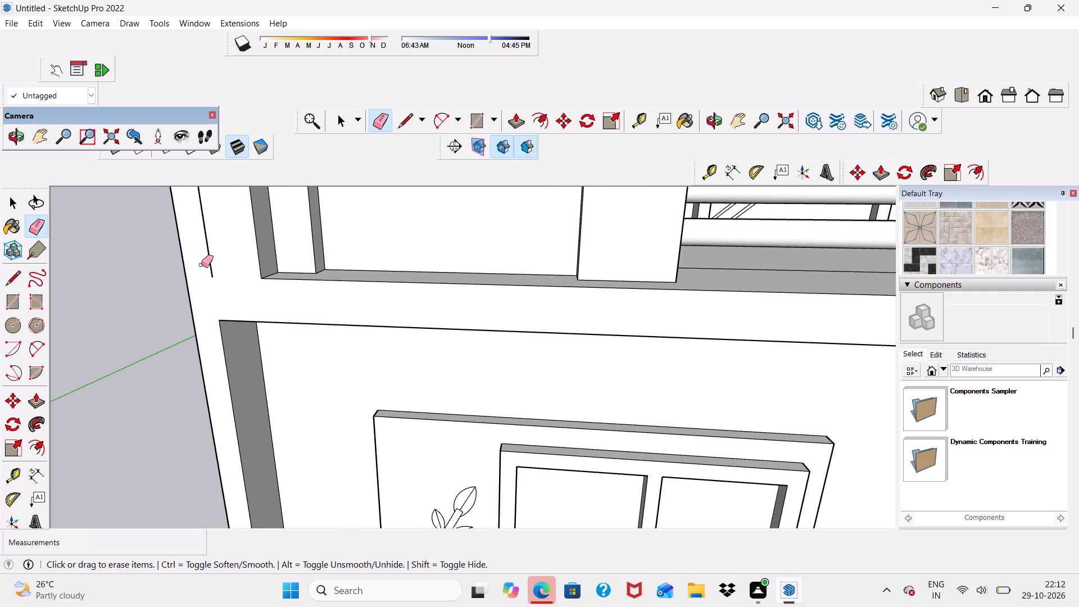
pyautogui.moveTo(203, 256); pyautogui.dragTo(213, 243)
pyautogui.scroll(-20, 217, 248)
pyautogui.scroll(-9, 217, 248)
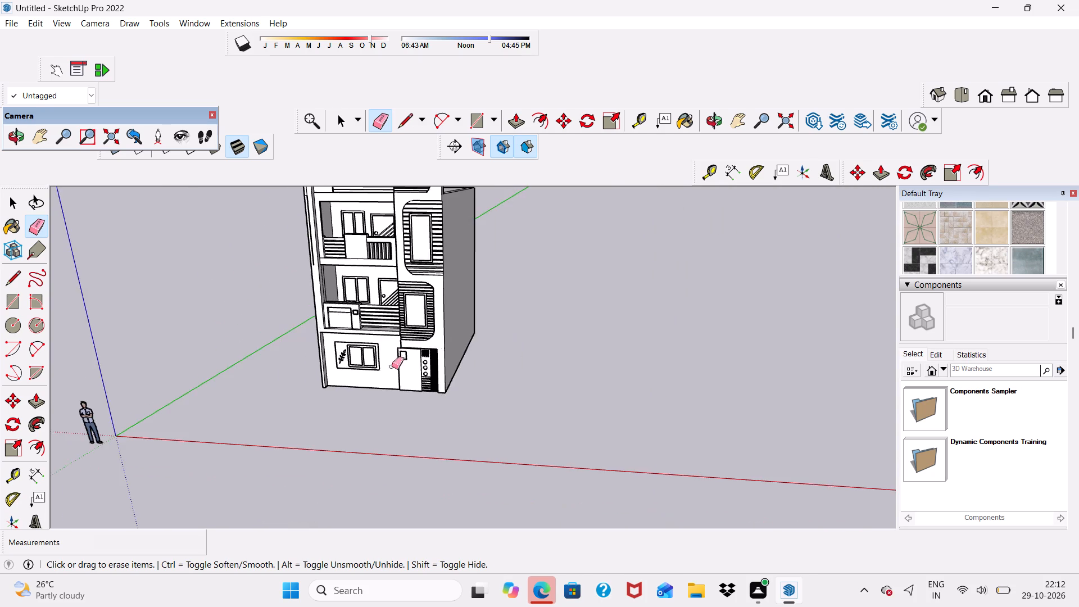
pyautogui.scroll(20, 303, 265)
pyautogui.moveTo(377, 343); pyautogui.dragTo(425, 364, button='middle')
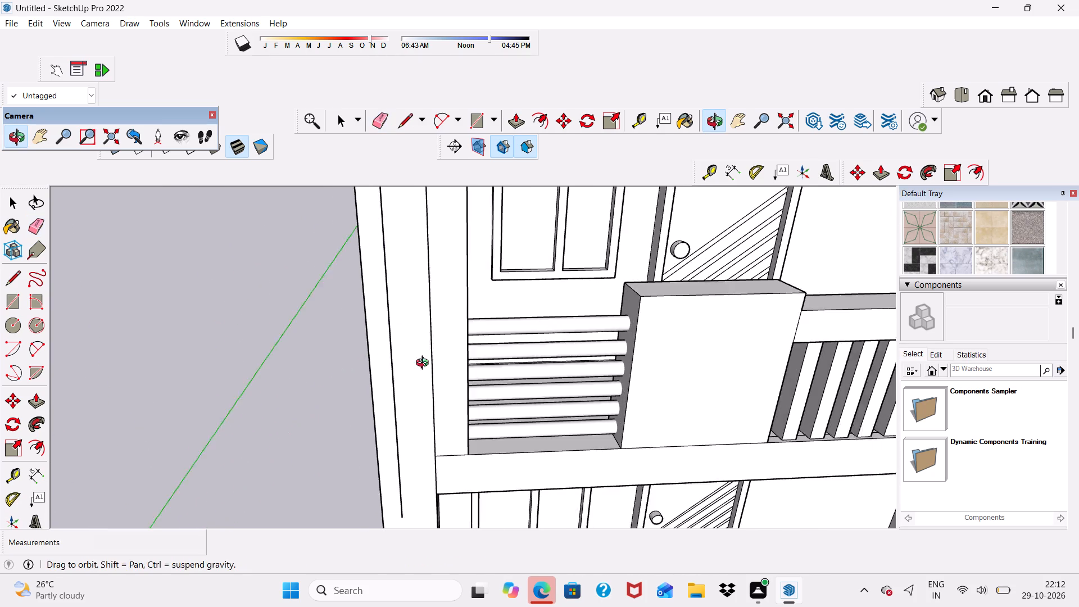
pyautogui.moveTo(425, 364); pyautogui.dragTo(427, 366, button='middle')
pyautogui.scroll(2, 428, 369)
pyautogui.moveTo(380, 350); pyautogui.dragTo(390, 350)
pyautogui.scroll(-14, 391, 339)
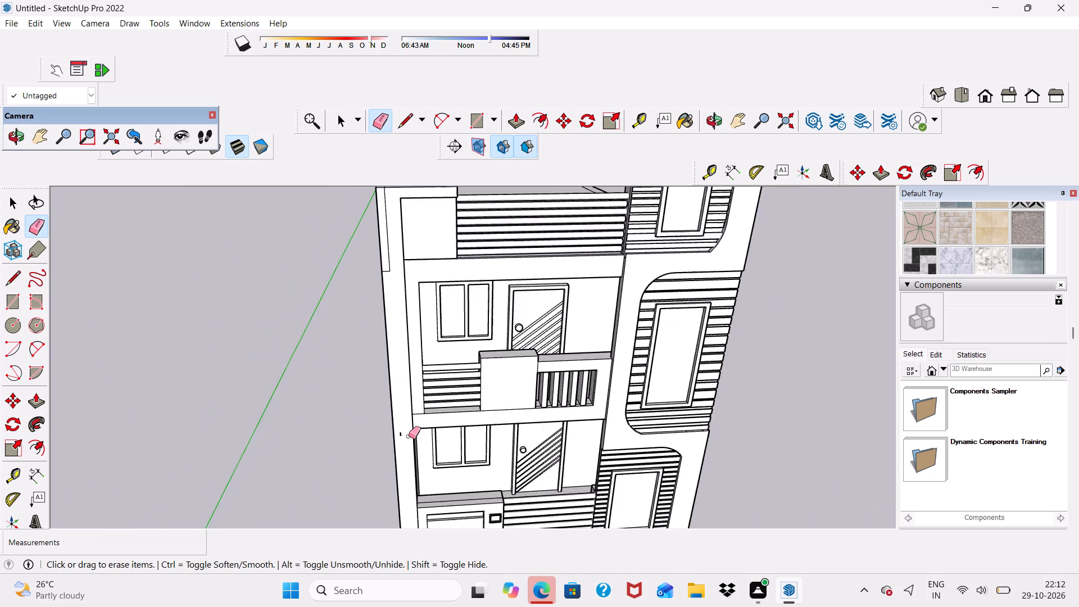
pyautogui.scroll(7, 409, 436)
pyautogui.moveTo(392, 422); pyautogui.dragTo(393, 447)
# Erase the remaining vertical line and the small L-shaped line fragment near the top of the front corner pillar.
pyautogui.scroll(-2, 389, 446)
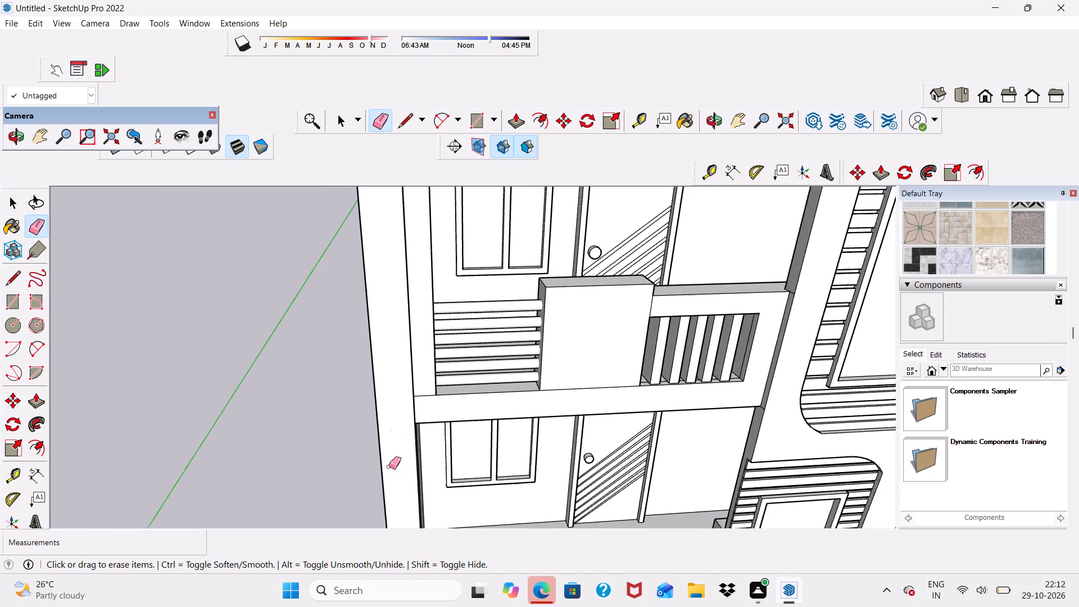
pyautogui.scroll(-9, 389, 466)
pyautogui.scroll(14, 360, 283)
pyautogui.moveTo(364, 274); pyautogui.dragTo(368, 310)
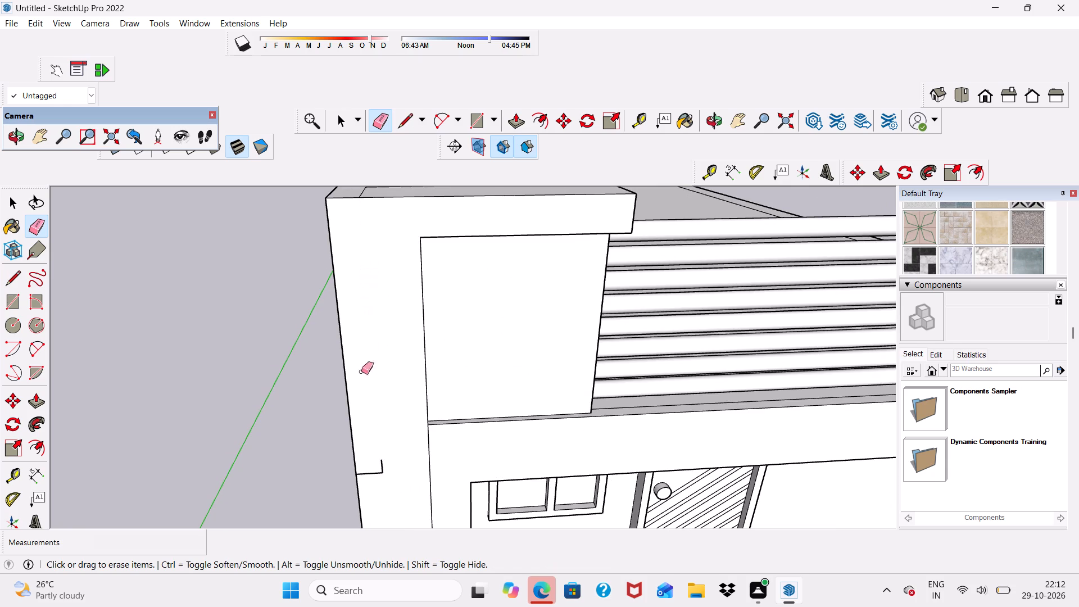
pyautogui.moveTo(367, 451); pyautogui.dragTo(376, 475)
pyautogui.moveTo(380, 464); pyautogui.dragTo(387, 470)
pyautogui.scroll(1, 374, 426)
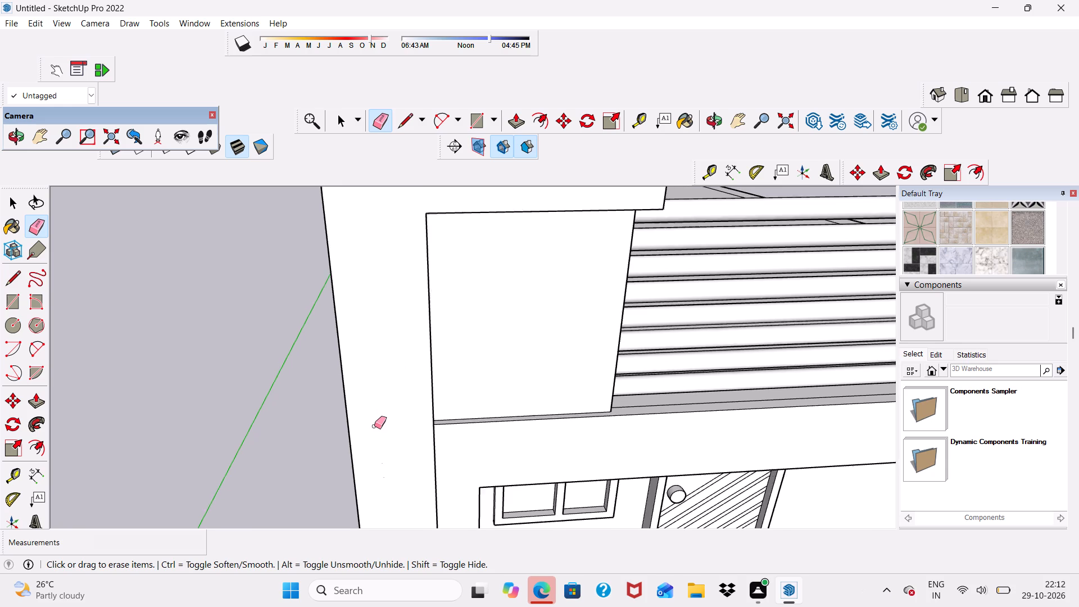
# Erase the leftover line across the top face of the front corner parapet block, including its remaining stub.
pyautogui.scroll(-3, 389, 364)
pyautogui.scroll(-10, 415, 402)
pyautogui.scroll(5, 413, 295)
pyautogui.moveTo(415, 296); pyautogui.dragTo(435, 398, button='middle')
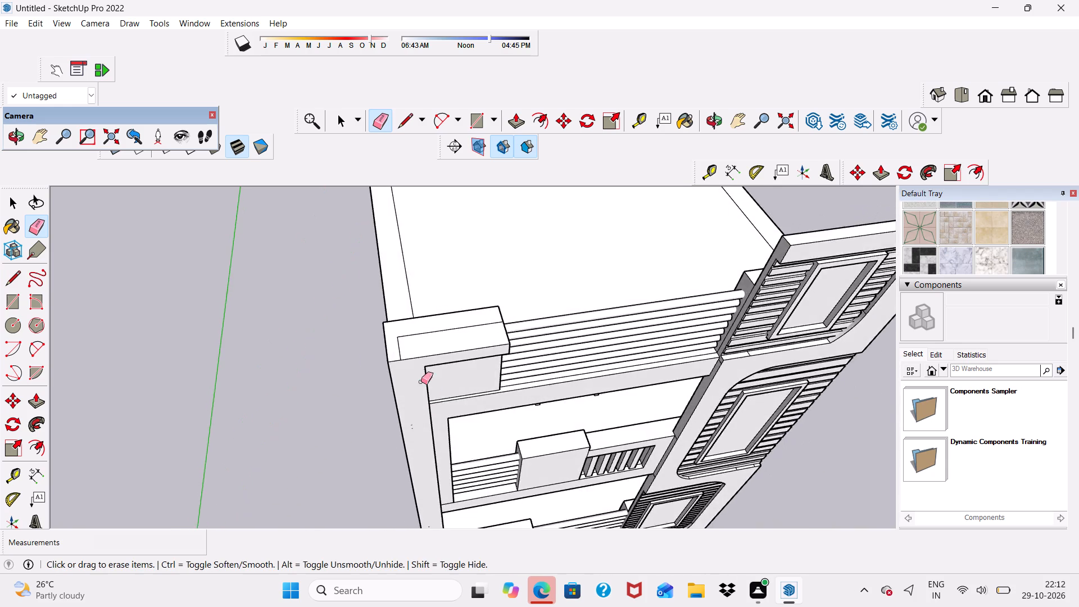
pyautogui.scroll(4, 416, 365)
pyautogui.moveTo(387, 338); pyautogui.dragTo(393, 344)
pyautogui.moveTo(405, 315); pyautogui.dragTo(415, 329)
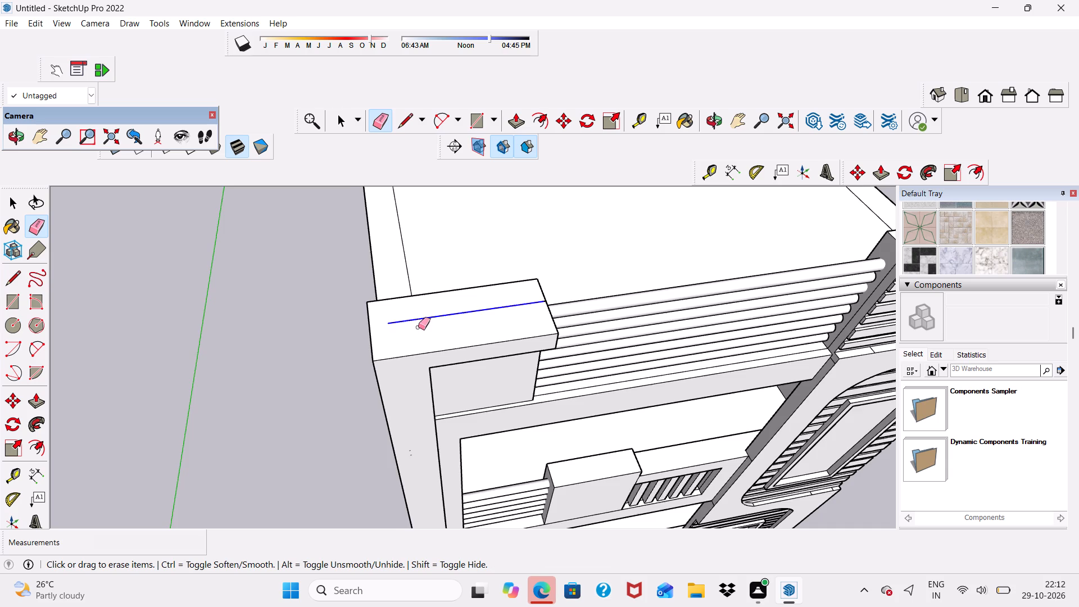
pyautogui.scroll(-6, 397, 312)
pyautogui.scroll(20, 484, 306)
pyautogui.scroll(3, 484, 306)
pyautogui.moveTo(470, 299); pyautogui.dragTo(473, 308)
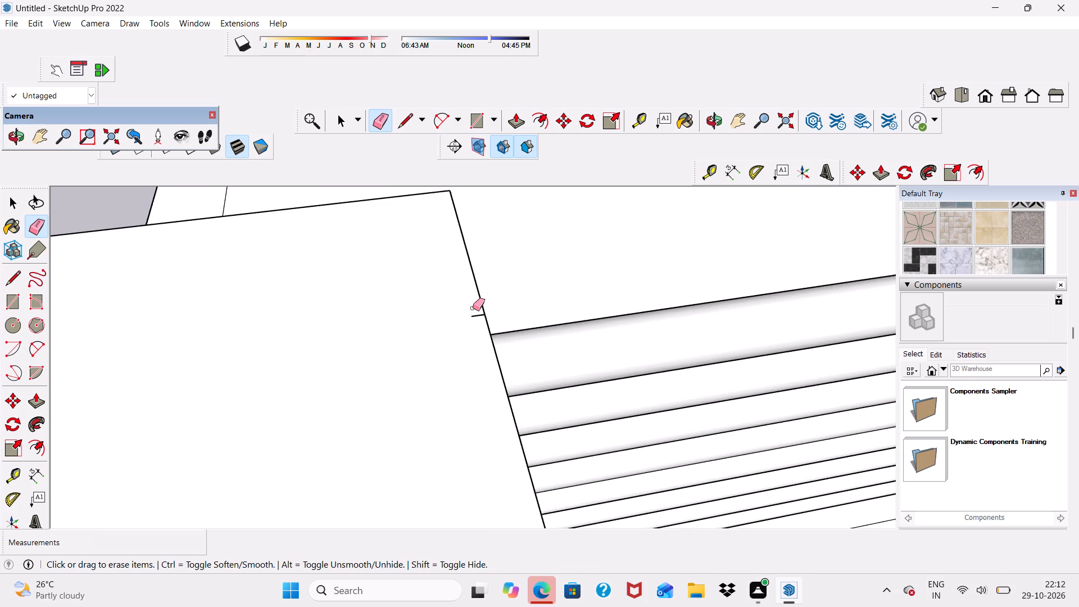
pyautogui.moveTo(473, 308); pyautogui.dragTo(475, 327)
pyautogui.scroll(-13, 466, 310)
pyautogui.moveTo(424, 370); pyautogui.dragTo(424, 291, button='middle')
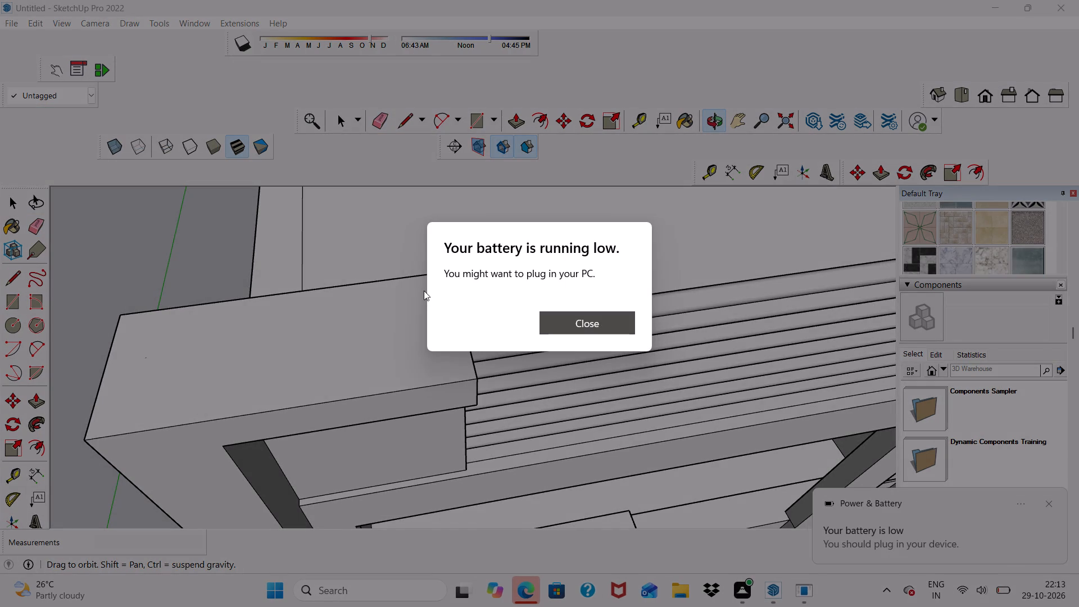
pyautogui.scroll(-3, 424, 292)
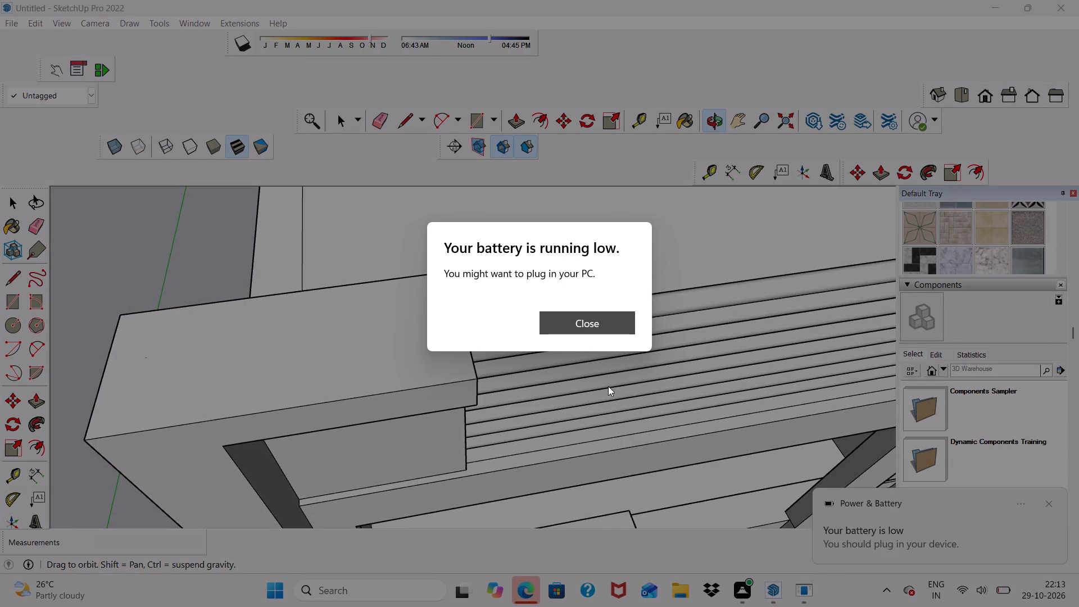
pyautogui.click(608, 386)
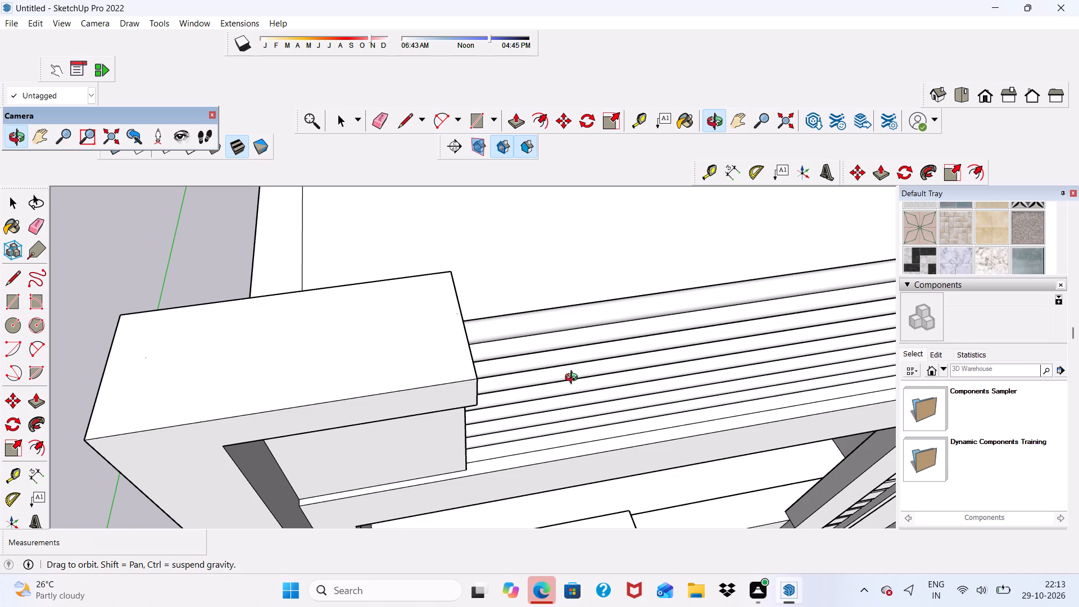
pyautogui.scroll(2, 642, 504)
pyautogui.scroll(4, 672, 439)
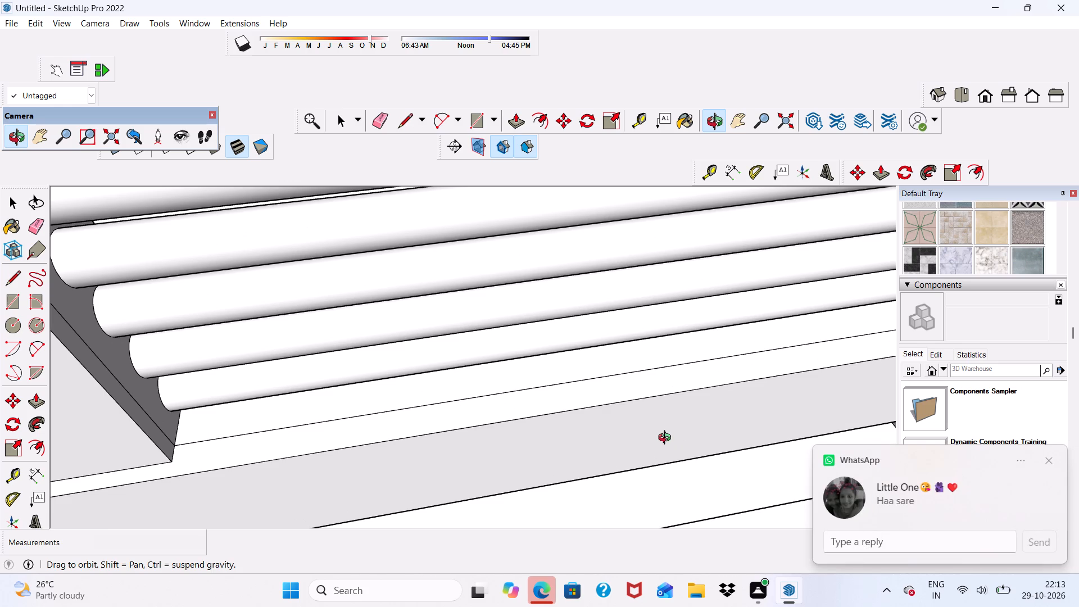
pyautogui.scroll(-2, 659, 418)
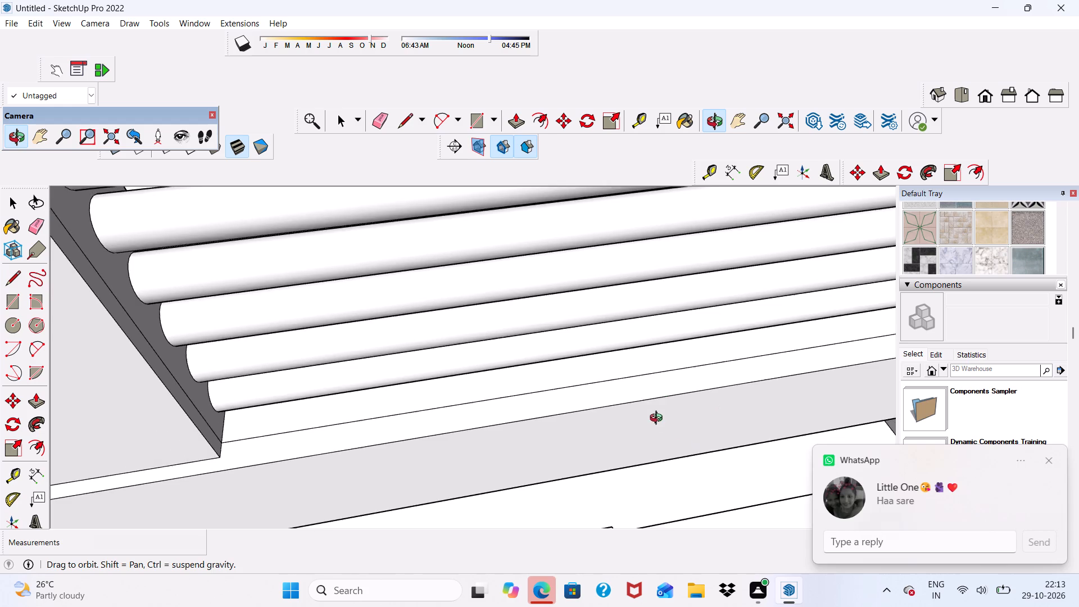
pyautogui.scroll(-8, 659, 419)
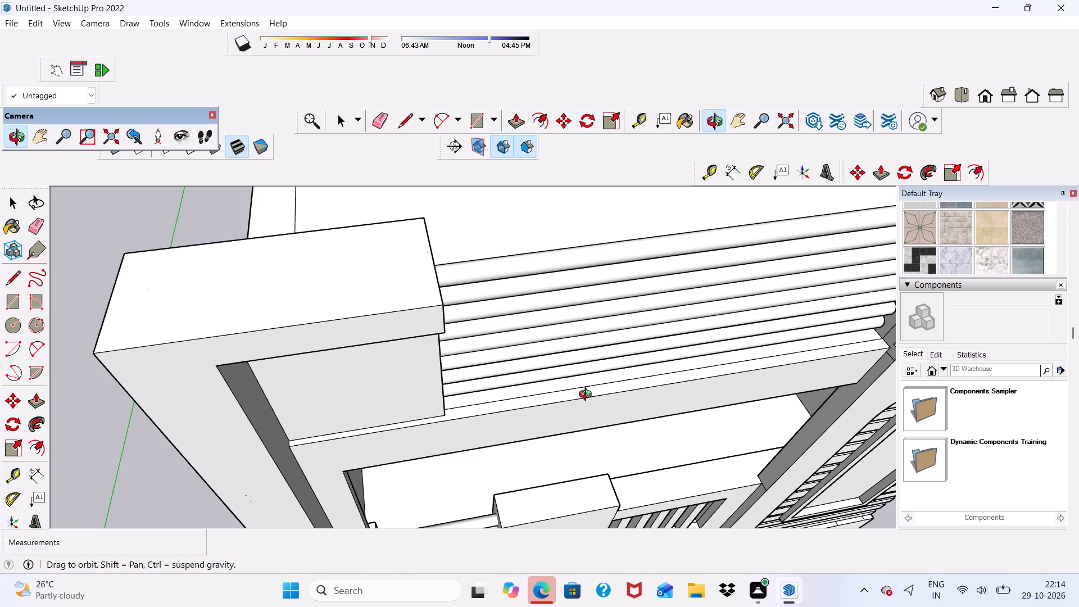
# Examine the front facade's corner pillar, balconies and slab bands for remaining stray lines.
pyautogui.scroll(-6, 584, 374)
pyautogui.scroll(6, 601, 360)
pyautogui.scroll(-5, 567, 372)
pyautogui.moveTo(572, 411); pyautogui.dragTo(558, 275, button='middle')
pyautogui.scroll(1, 558, 275)
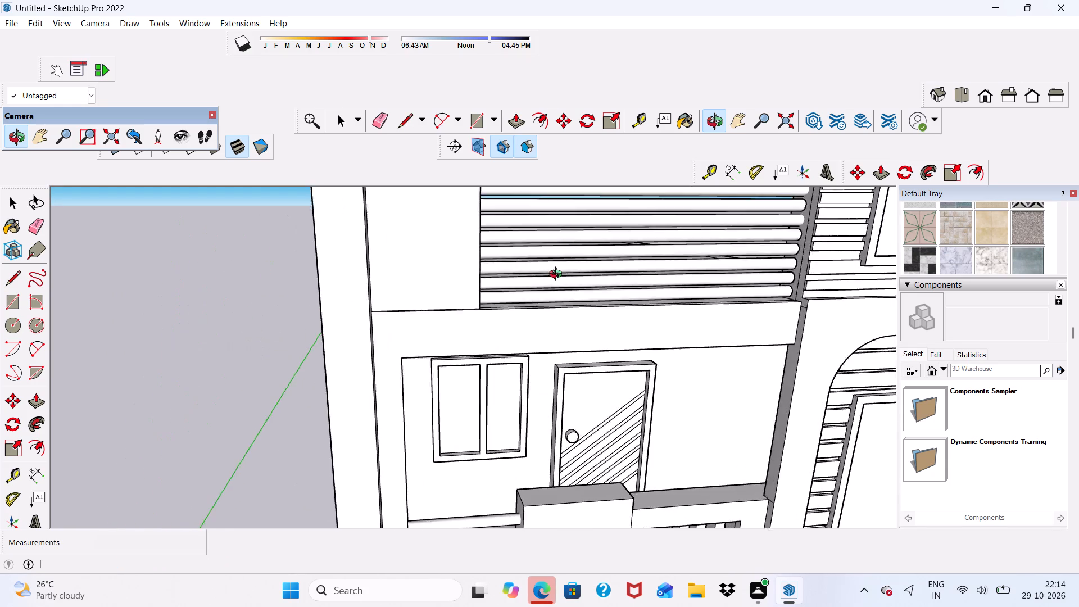
pyautogui.scroll(-10, 558, 288)
pyautogui.scroll(6, 608, 391)
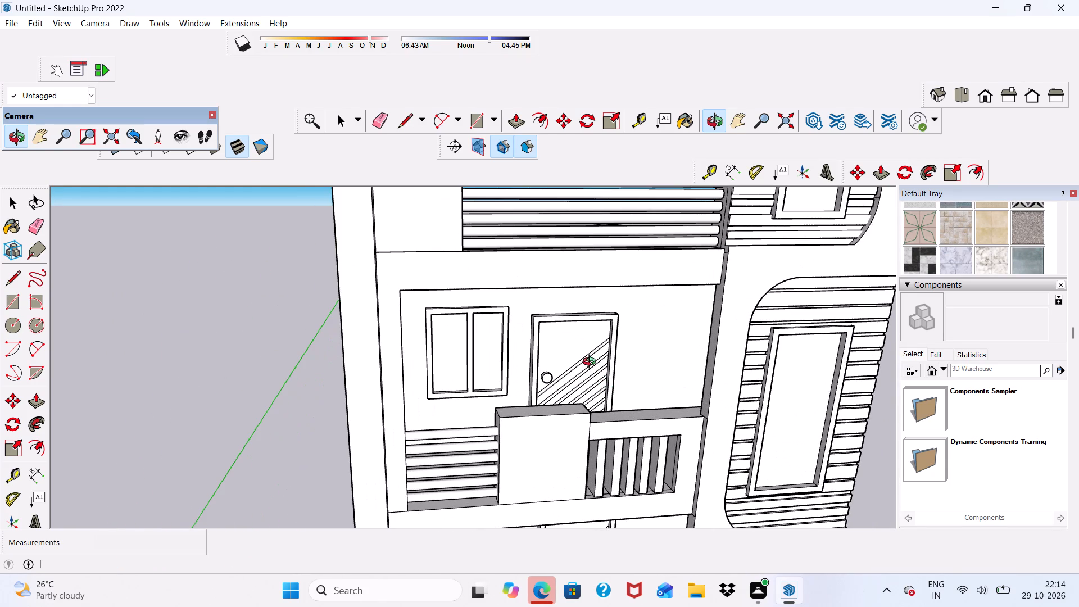
pyautogui.scroll(-5, 592, 363)
pyautogui.press('space')
pyautogui.scroll(1, 597, 369)
pyautogui.scroll(-4, 478, 298)
pyautogui.moveTo(474, 413); pyautogui.dragTo(338, 382, button='middle')
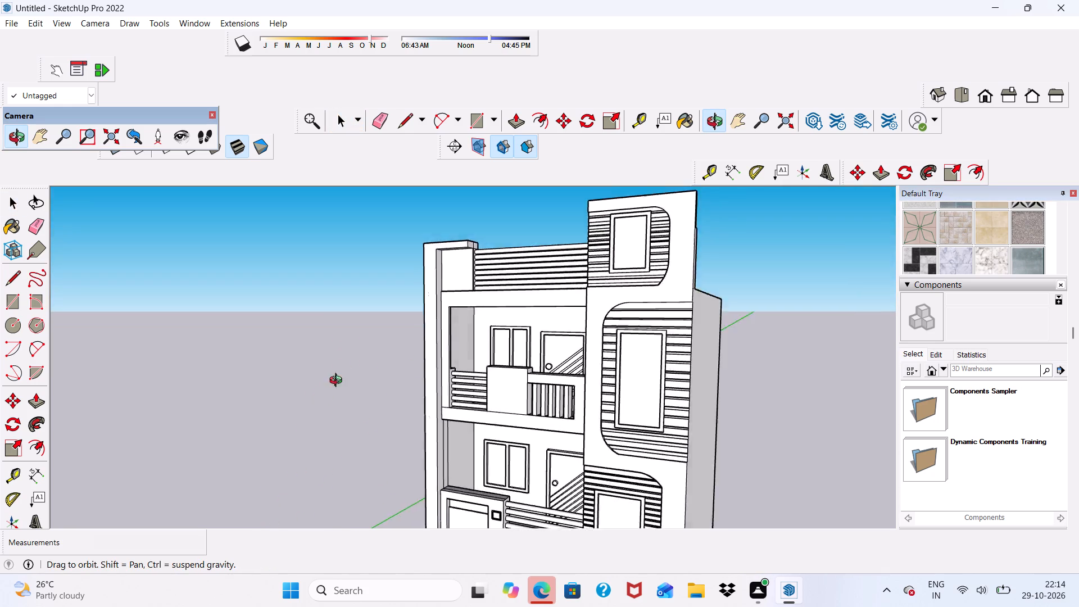
pyautogui.moveTo(338, 382); pyautogui.dragTo(329, 414, button='middle')
pyautogui.scroll(11, 478, 329)
pyautogui.scroll(-11, 472, 216)
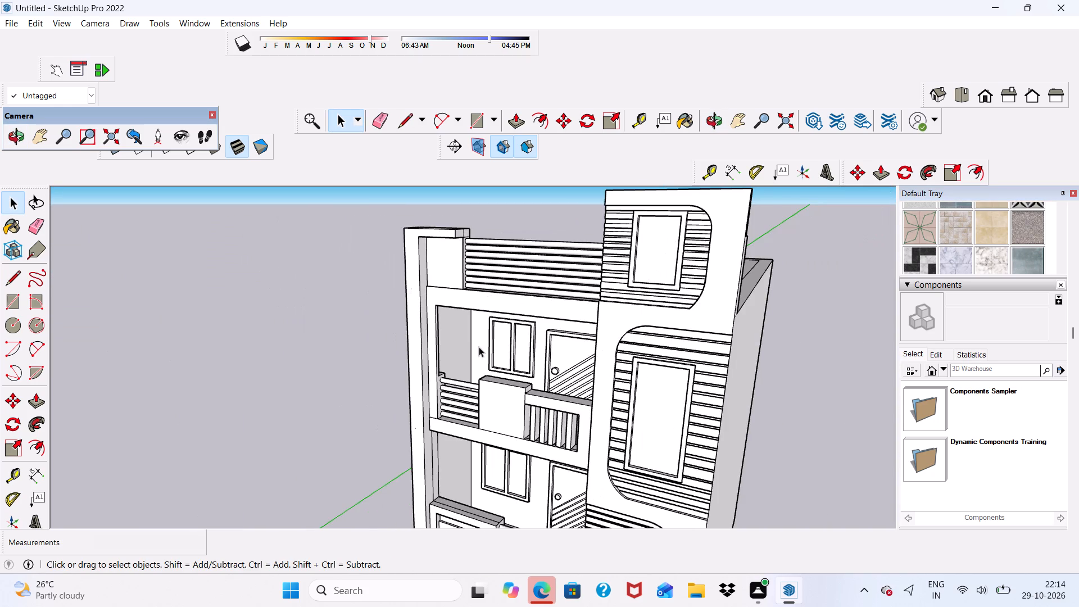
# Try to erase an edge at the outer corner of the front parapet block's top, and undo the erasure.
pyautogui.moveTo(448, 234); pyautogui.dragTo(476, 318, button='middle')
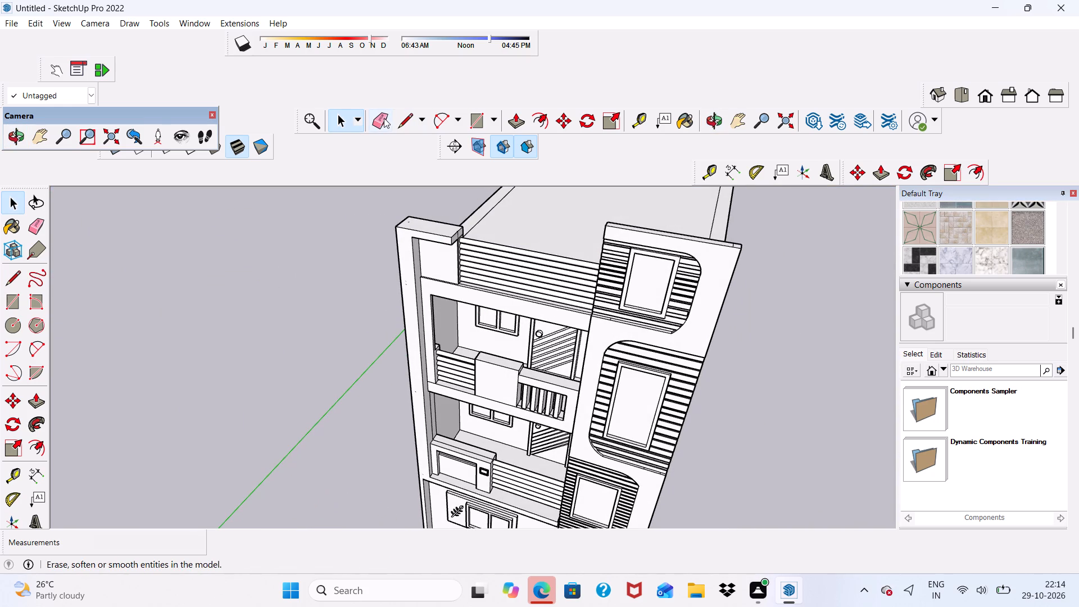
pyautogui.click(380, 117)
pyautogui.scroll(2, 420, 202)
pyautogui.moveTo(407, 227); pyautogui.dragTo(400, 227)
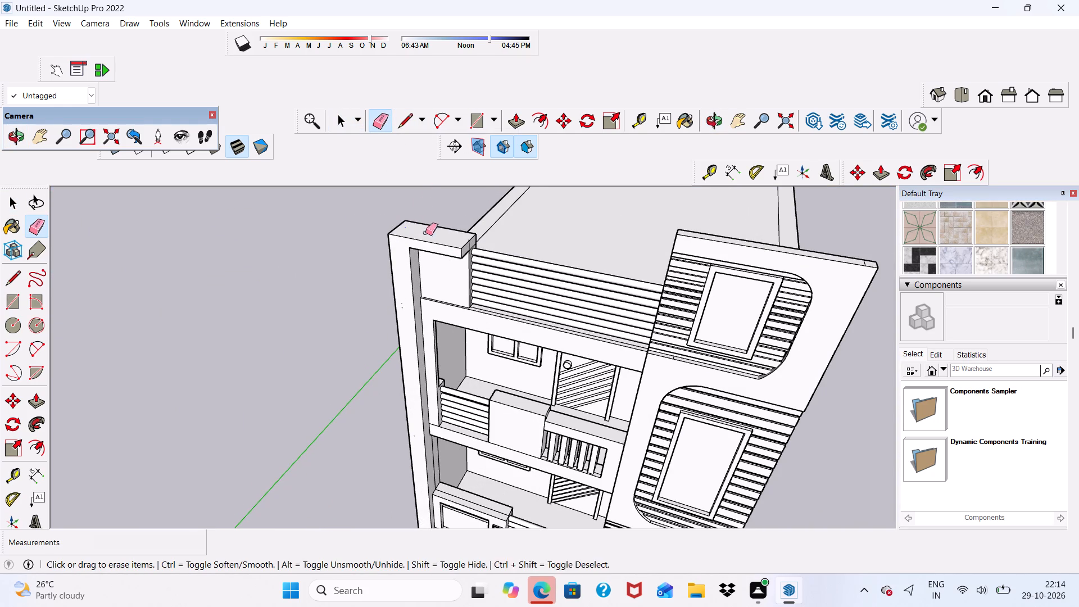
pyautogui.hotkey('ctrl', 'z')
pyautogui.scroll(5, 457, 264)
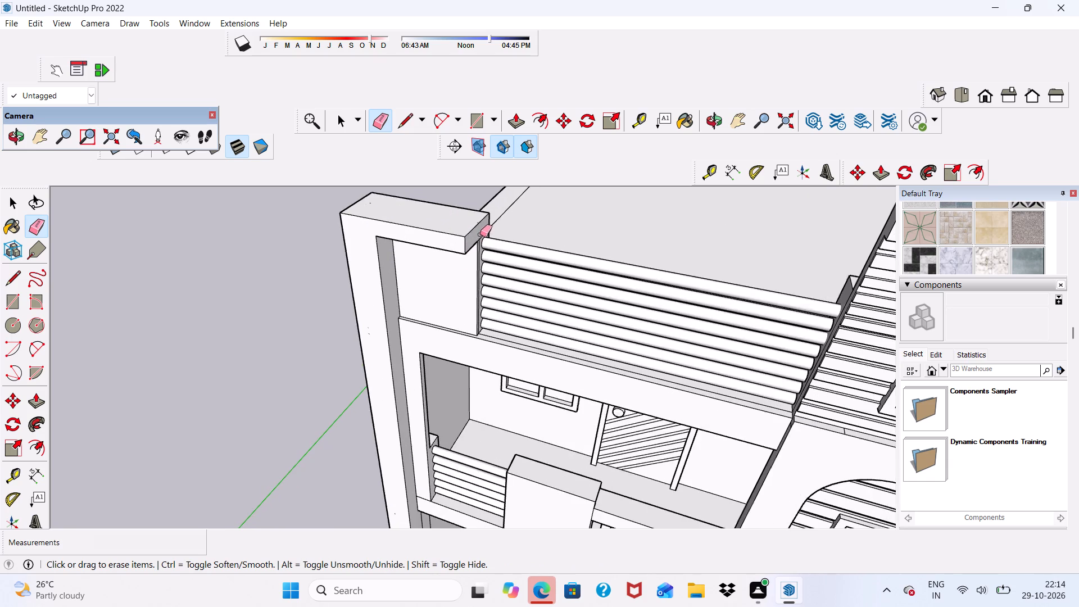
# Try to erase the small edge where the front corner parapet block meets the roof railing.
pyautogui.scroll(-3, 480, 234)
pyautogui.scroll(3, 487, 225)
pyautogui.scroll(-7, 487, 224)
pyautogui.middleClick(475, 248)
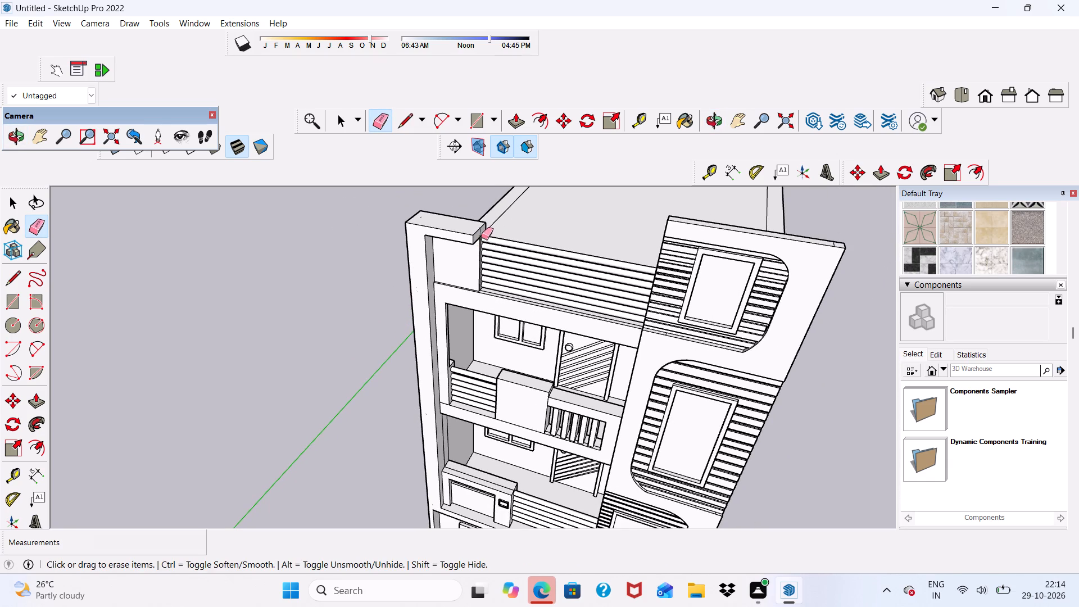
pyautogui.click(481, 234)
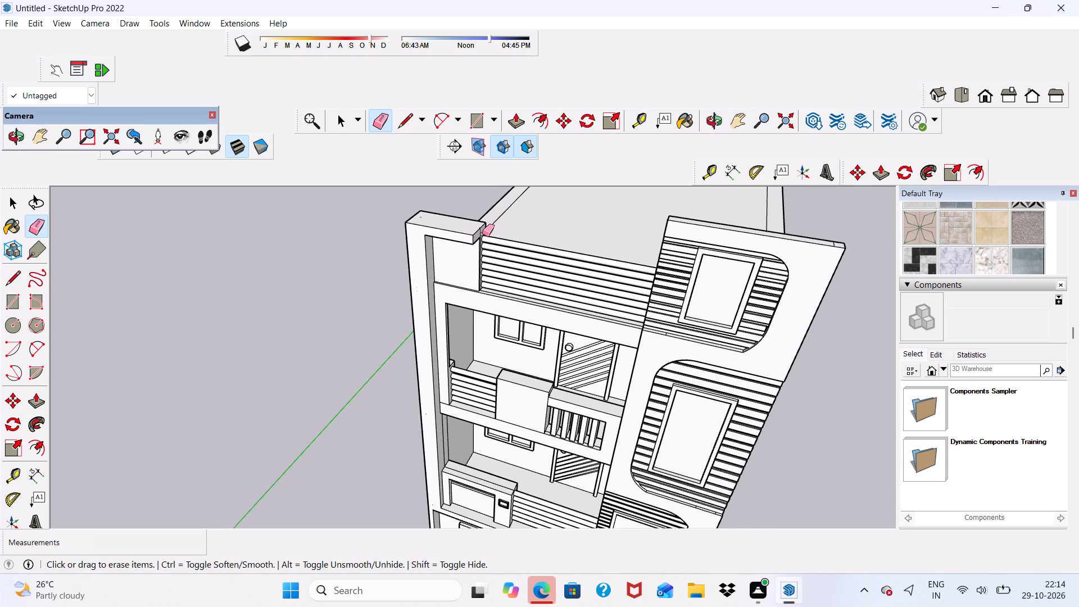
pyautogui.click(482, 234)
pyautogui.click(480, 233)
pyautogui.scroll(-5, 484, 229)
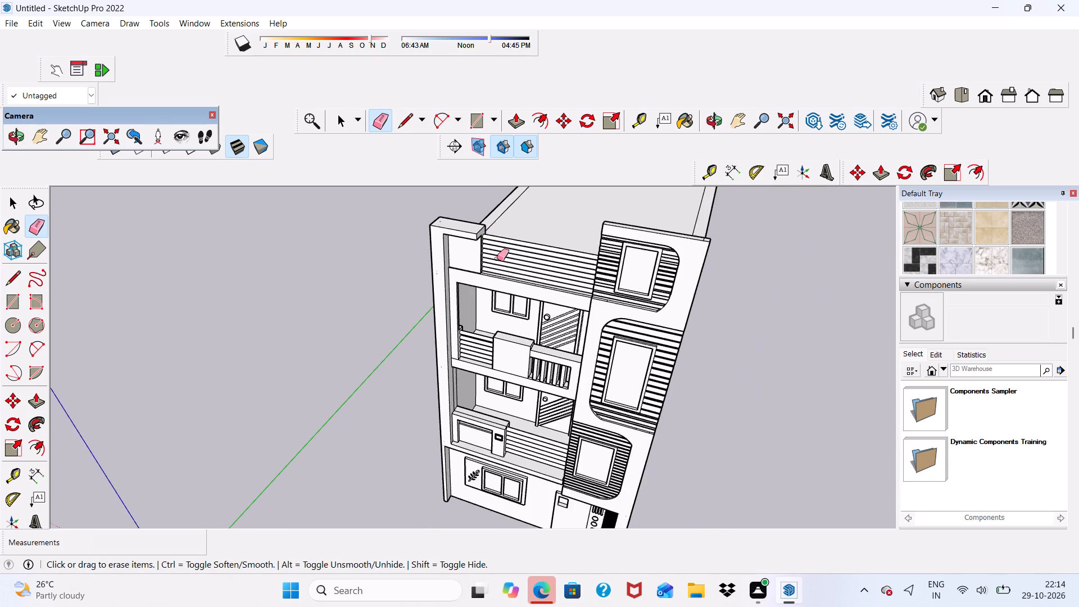
# Examine the whole front facade from below and from the front for remaining stray lines.
pyautogui.moveTo(511, 284); pyautogui.dragTo(597, 211, button='middle')
pyautogui.scroll(-4, 540, 329)
pyautogui.moveTo(539, 425); pyautogui.dragTo(545, 291, button='middle')
pyautogui.press('space')
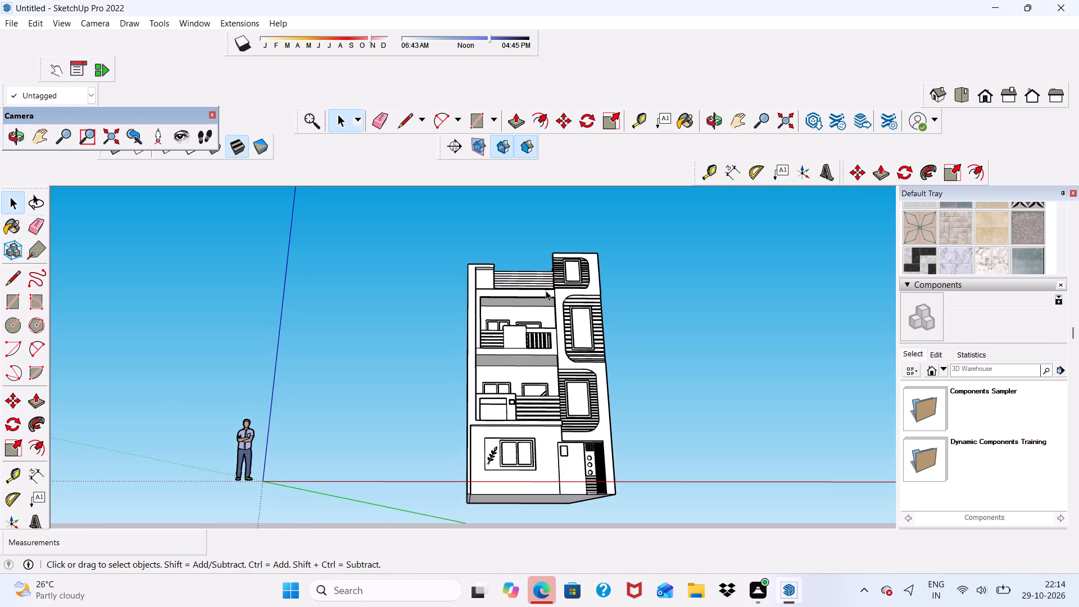
pyautogui.scroll(-2, 543, 318)
pyautogui.scroll(-3, 543, 378)
pyautogui.moveTo(543, 380); pyautogui.dragTo(524, 477, button='middle')
pyautogui.scroll(6, 520, 475)
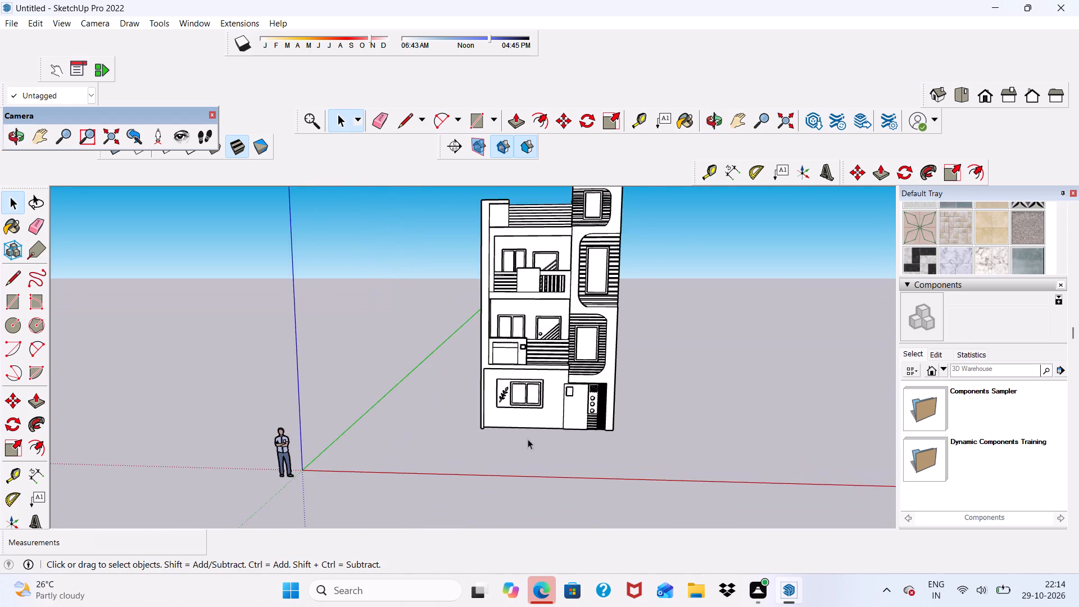
pyautogui.scroll(-1, 525, 360)
pyautogui.scroll(7, 546, 279)
pyautogui.scroll(-5, 527, 276)
pyautogui.scroll(6, 574, 286)
pyautogui.scroll(-2, 525, 288)
# Erase the short line separating the upper balcony's vertical frame strip from the slab band at the pillar corner.
pyautogui.moveTo(516, 293); pyautogui.dragTo(518, 327, button='middle')
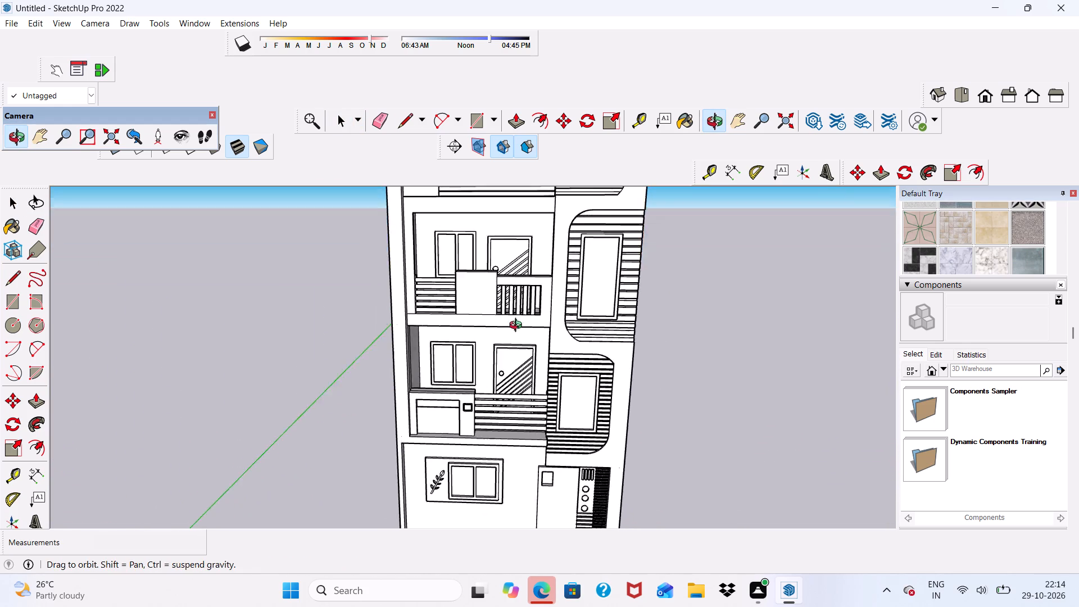
pyautogui.moveTo(518, 327); pyautogui.dragTo(409, 339, button='middle')
pyautogui.scroll(10, 403, 315)
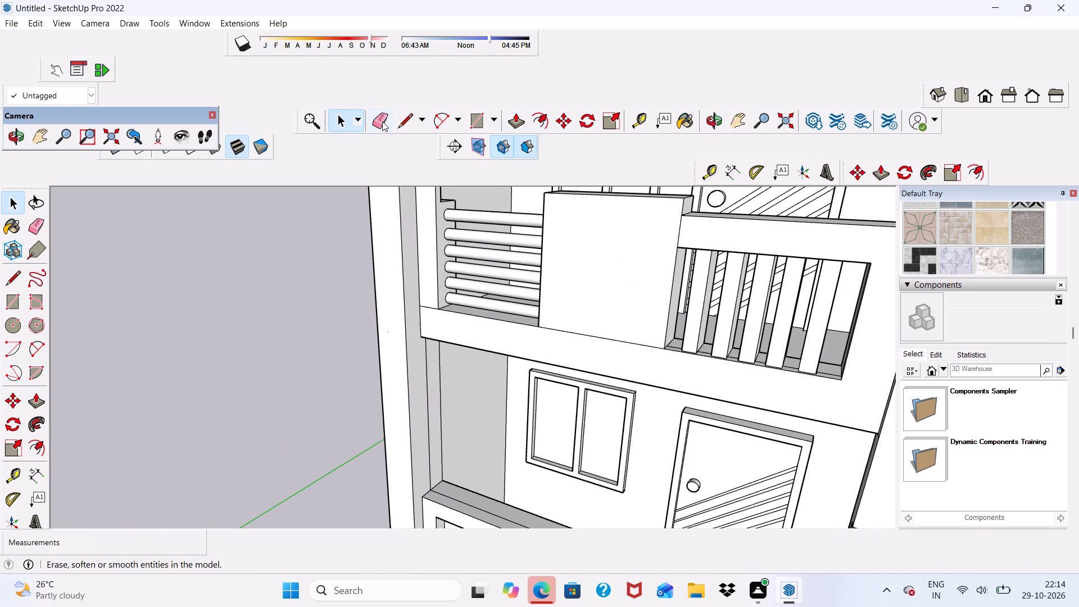
pyautogui.click(382, 121)
pyautogui.scroll(4, 430, 307)
pyautogui.moveTo(430, 302); pyautogui.dragTo(433, 337)
pyautogui.scroll(-9, 423, 302)
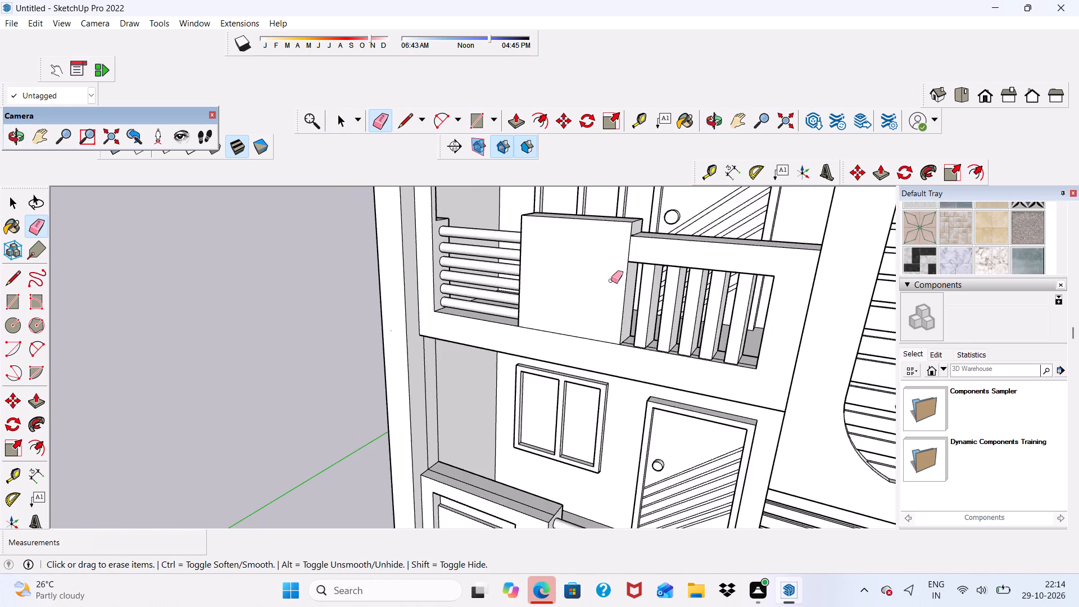
pyautogui.scroll(-3, 611, 280)
pyautogui.moveTo(595, 363); pyautogui.dragTo(741, 348, button='middle')
pyautogui.press('space')
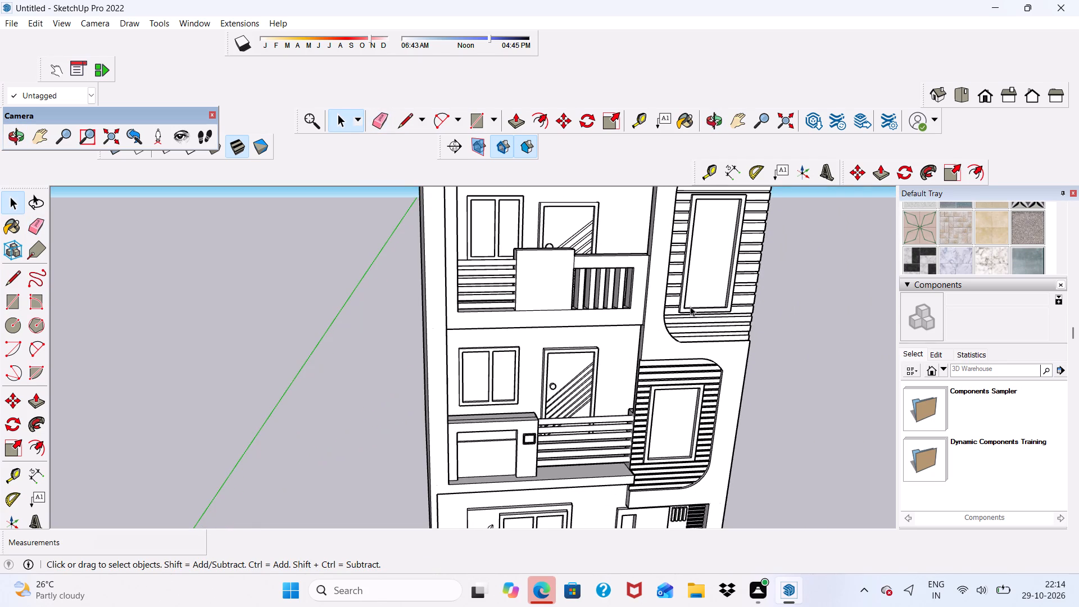
# Draw a vertical line across the upper balcony's slab band, from its top edge below the solid railing block to its bottom edge.
pyautogui.click(406, 118)
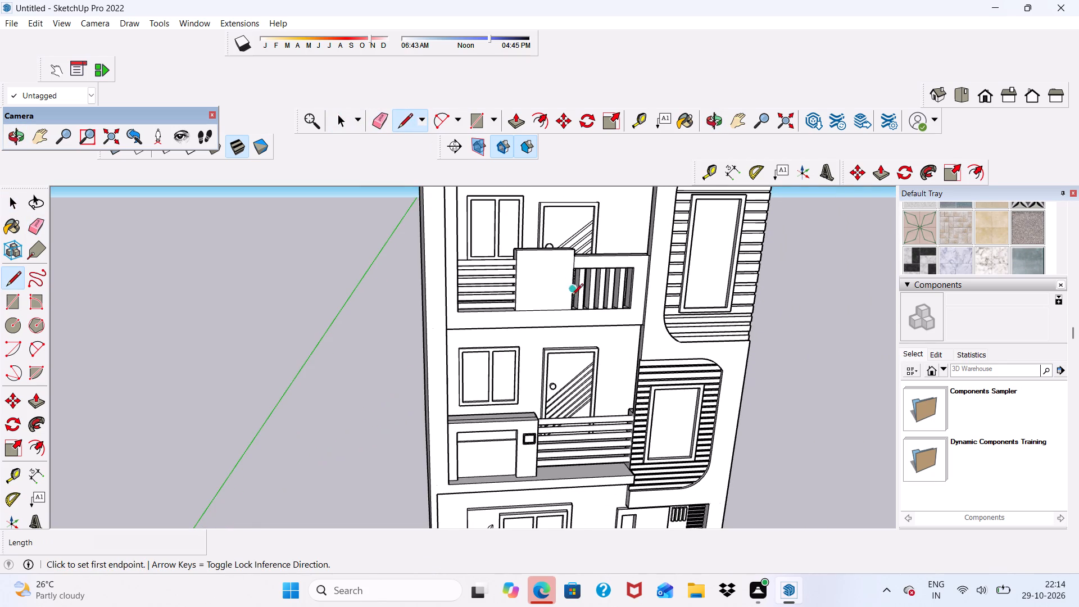
pyautogui.scroll(4, 555, 330)
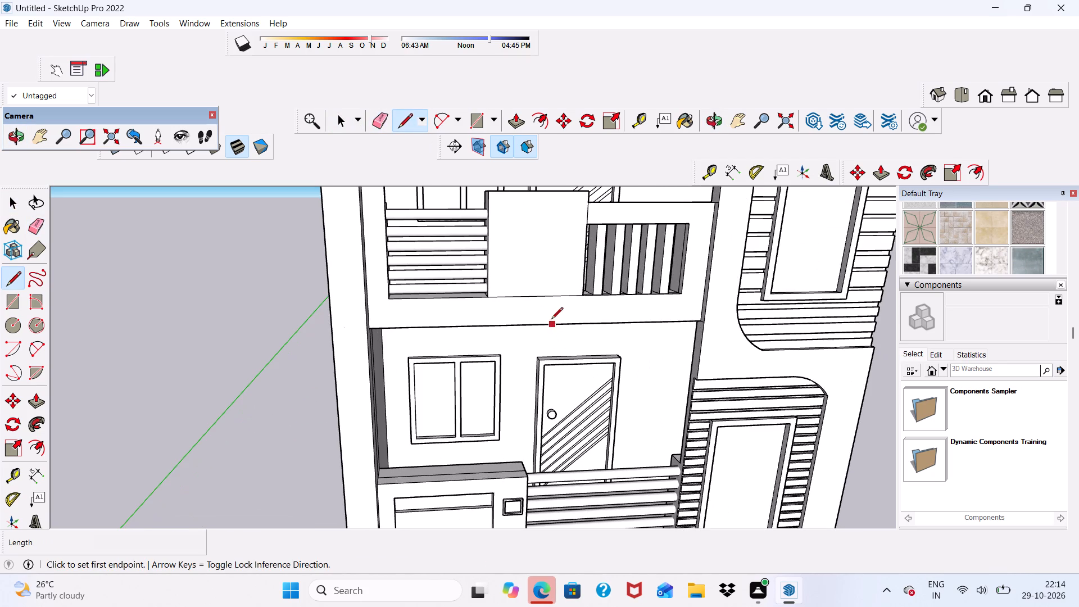
pyautogui.click(540, 296)
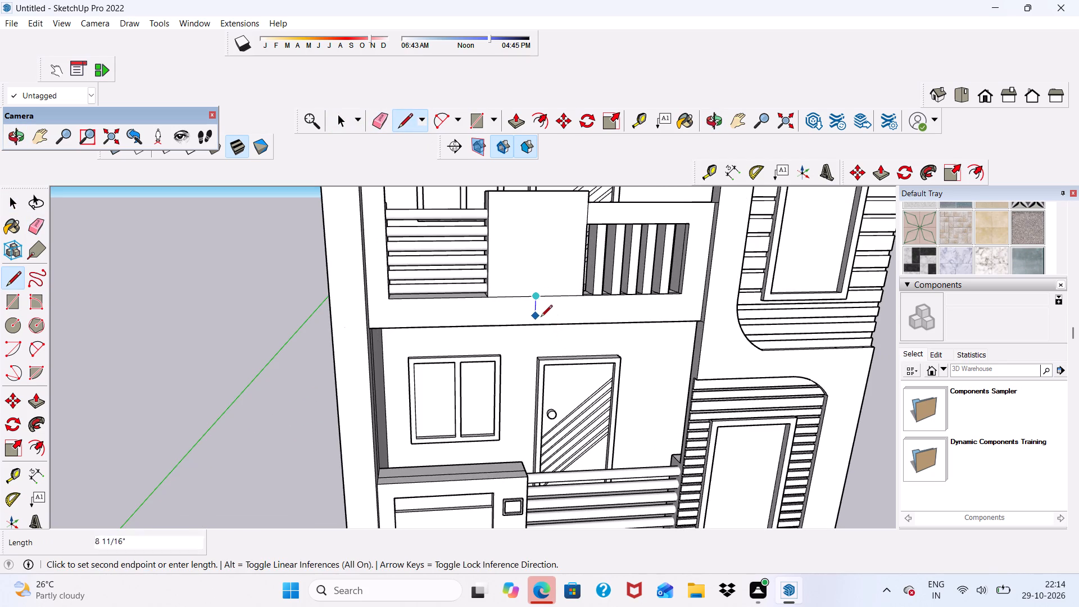
pyautogui.click(541, 324)
pyautogui.scroll(-5, 544, 289)
pyautogui.press('space')
pyautogui.scroll(-7, 546, 296)
pyautogui.scroll(4, 981, 234)
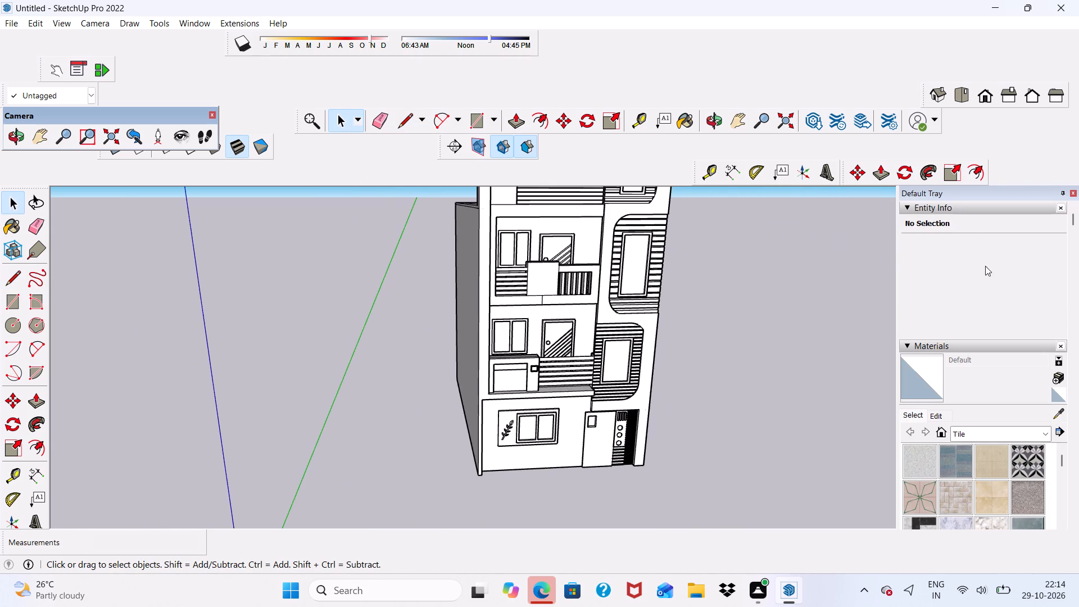
# Paint the upper balcony's front frame face, up to the dividing line, with 0135_DarkGray from the Colors-Named collection.
pyautogui.click(1042, 438)
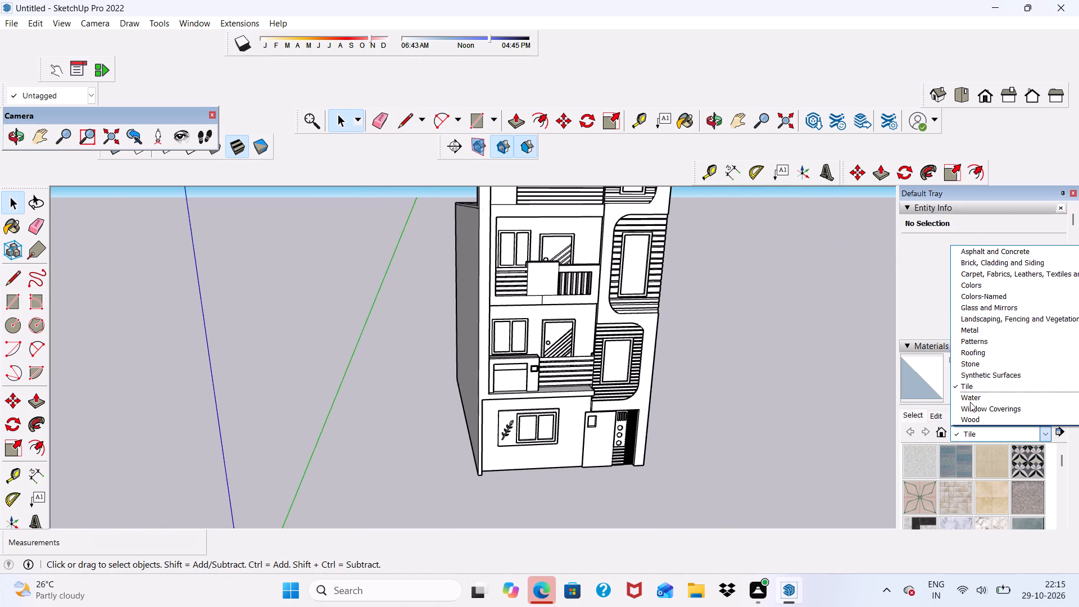
pyautogui.click(976, 298)
pyautogui.scroll(-1, 976, 416)
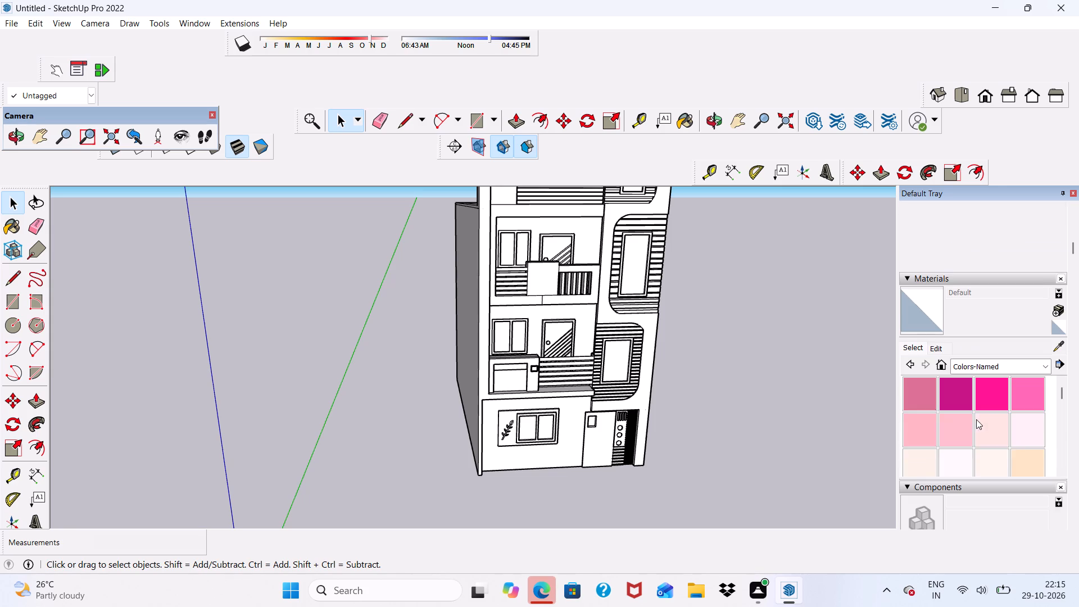
pyautogui.scroll(-17, 976, 419)
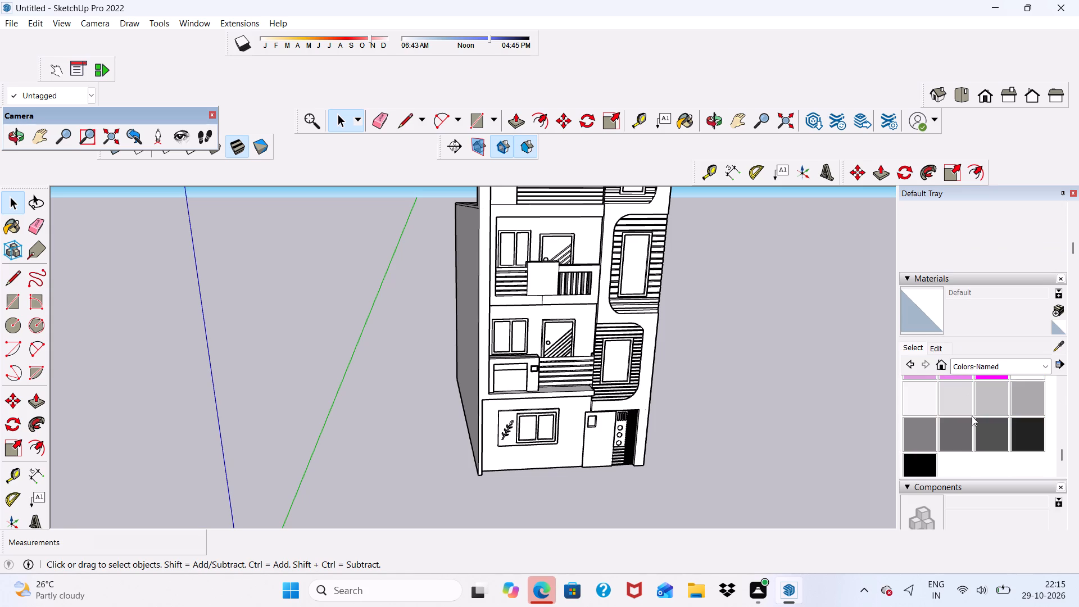
pyautogui.scroll(-1, 972, 416)
pyautogui.scroll(1, 973, 419)
pyautogui.click(989, 431)
pyautogui.scroll(7, 542, 321)
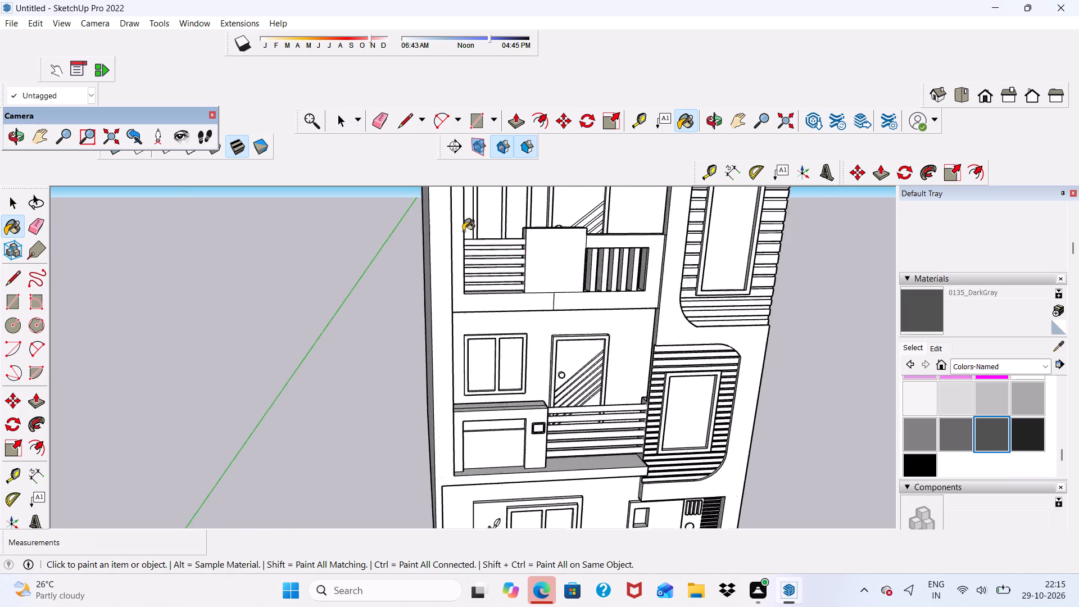
pyautogui.scroll(7, 463, 231)
pyautogui.click(447, 324)
# Paint the ledge below the upper balcony's pipe railing and the frame's adjacent inner side face with 0135_DarkGray.
pyautogui.scroll(8, 493, 352)
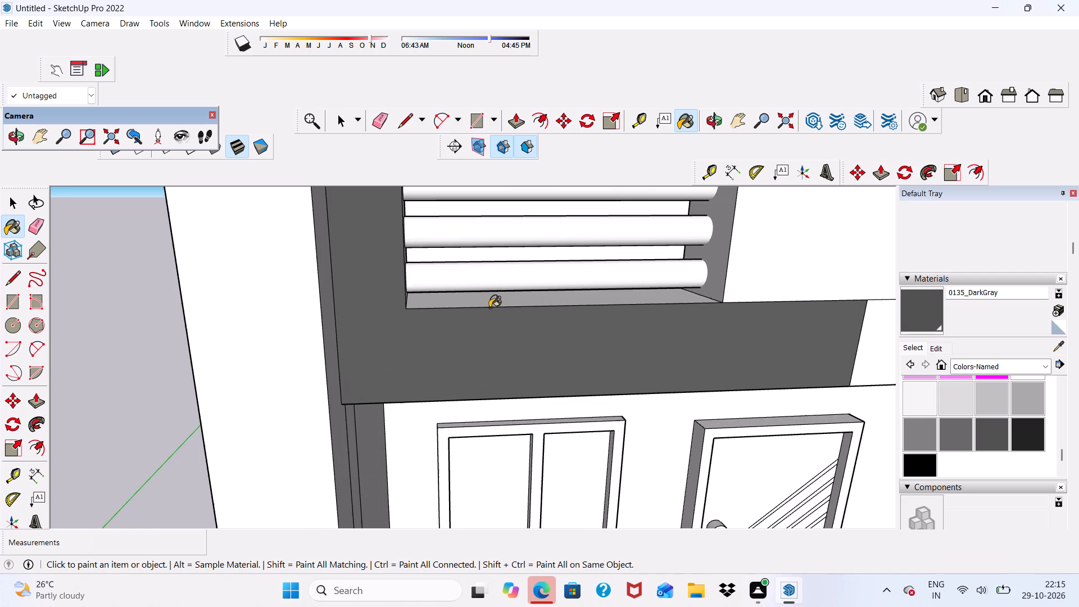
pyautogui.click(489, 303)
pyautogui.scroll(-8, 465, 323)
pyautogui.moveTo(497, 374); pyautogui.dragTo(349, 402, button='middle')
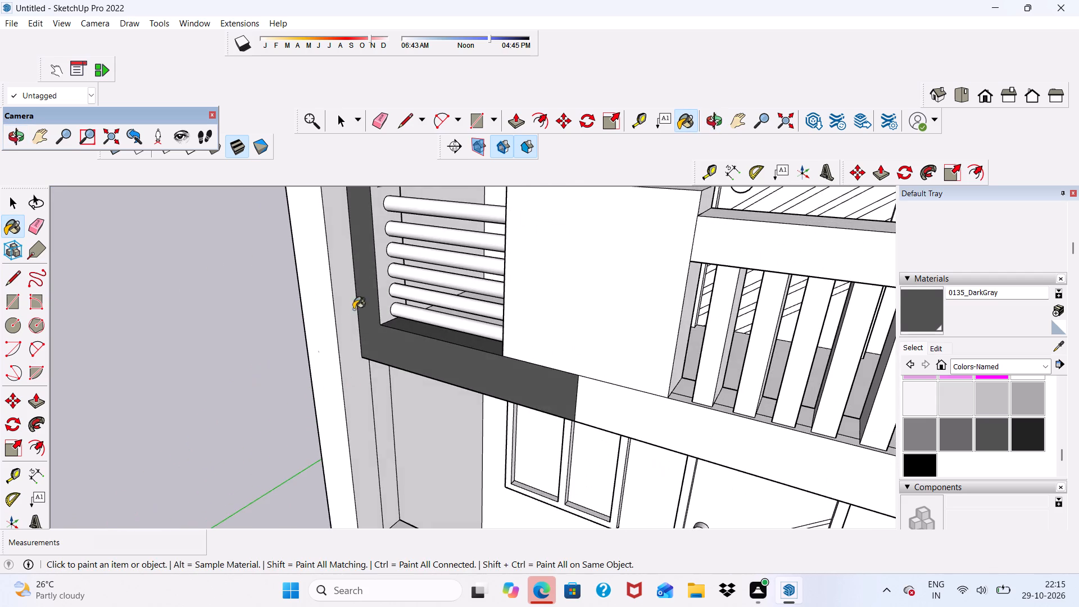
pyautogui.scroll(4, 384, 263)
pyautogui.click(382, 262)
# Paint the narrow underside of the upper balcony frame's top beam with 0135_DarkGray.
pyautogui.scroll(-14, 394, 444)
pyautogui.moveTo(463, 431); pyautogui.dragTo(460, 339, button='middle')
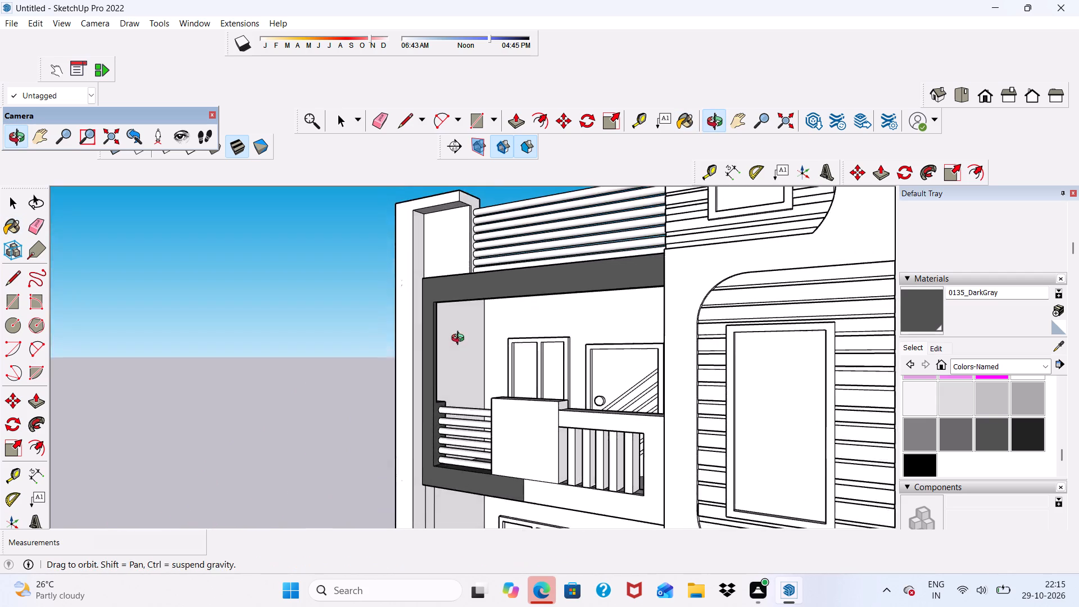
pyautogui.moveTo(460, 339); pyautogui.dragTo(460, 327, button='middle')
pyautogui.scroll(6, 457, 325)
pyautogui.moveTo(457, 325); pyautogui.dragTo(449, 234, button='middle')
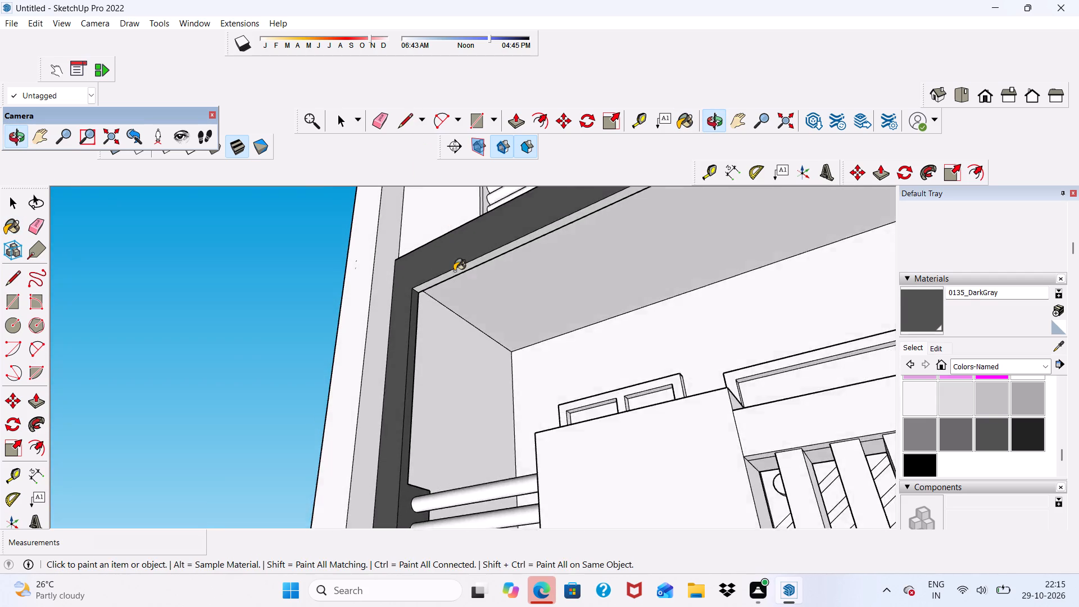
pyautogui.scroll(4, 455, 275)
pyautogui.click(452, 269)
# Paint the narrow top face of the upper balcony frame's top beam with 0135_DarkGray.
pyautogui.scroll(-6, 452, 271)
pyautogui.moveTo(499, 267); pyautogui.dragTo(550, 550, button='middle')
pyautogui.scroll(14, 425, 207)
pyautogui.click(423, 244)
pyautogui.scroll(-5, 391, 258)
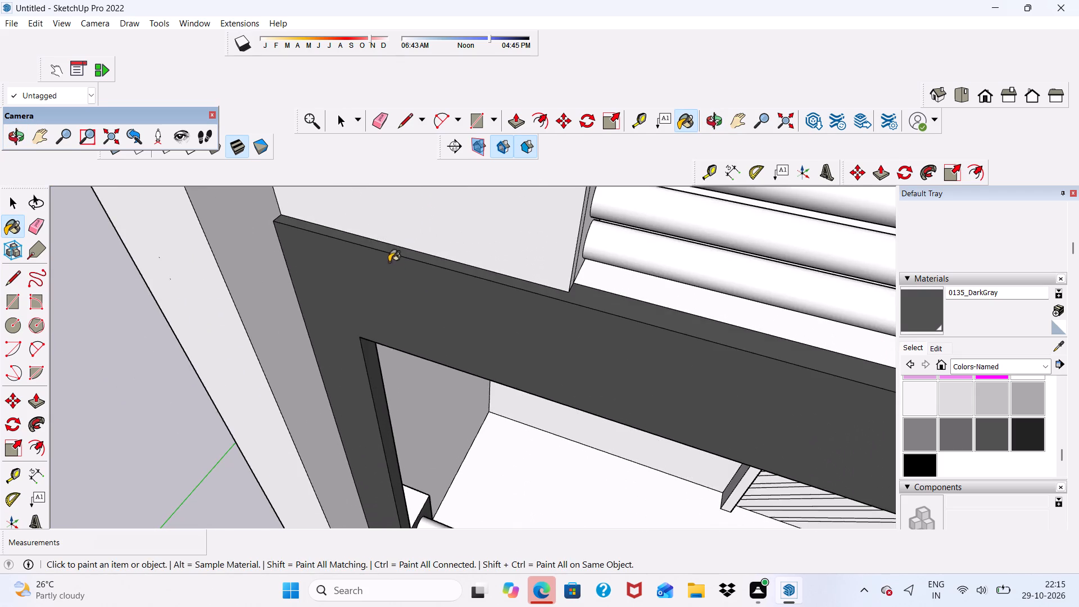
# Paint the pipe railing's small end post on its top and side, plus the adjoining inner frame strip, with 0135_DarkGray.
pyautogui.scroll(-3, 389, 262)
pyautogui.moveTo(395, 277); pyautogui.dragTo(234, 179, button='middle')
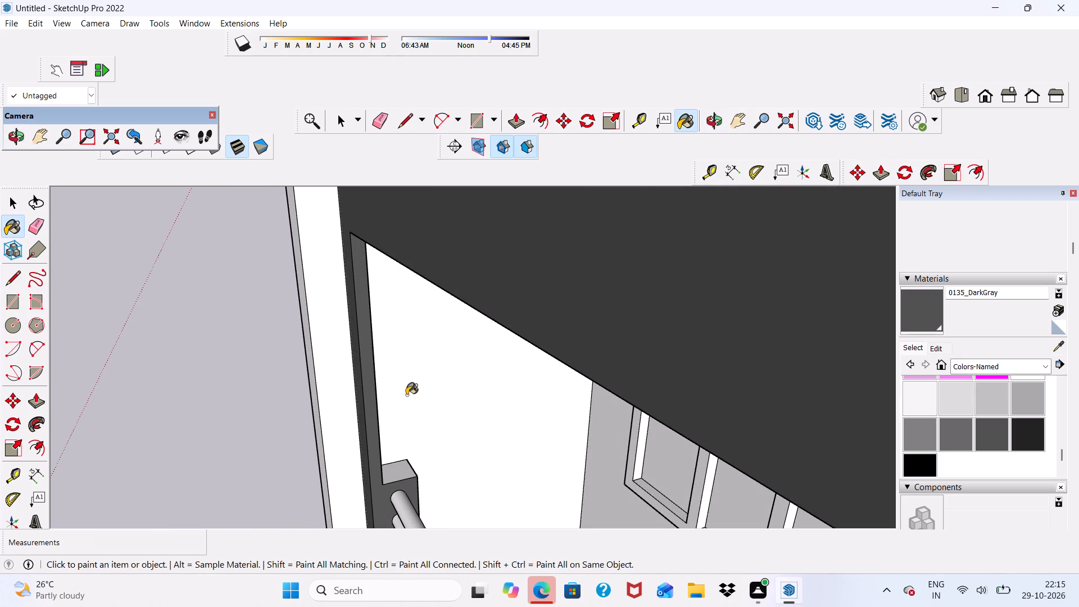
pyautogui.scroll(6, 401, 436)
pyautogui.scroll(-2, 404, 432)
pyautogui.scroll(3, 405, 431)
pyautogui.click(401, 499)
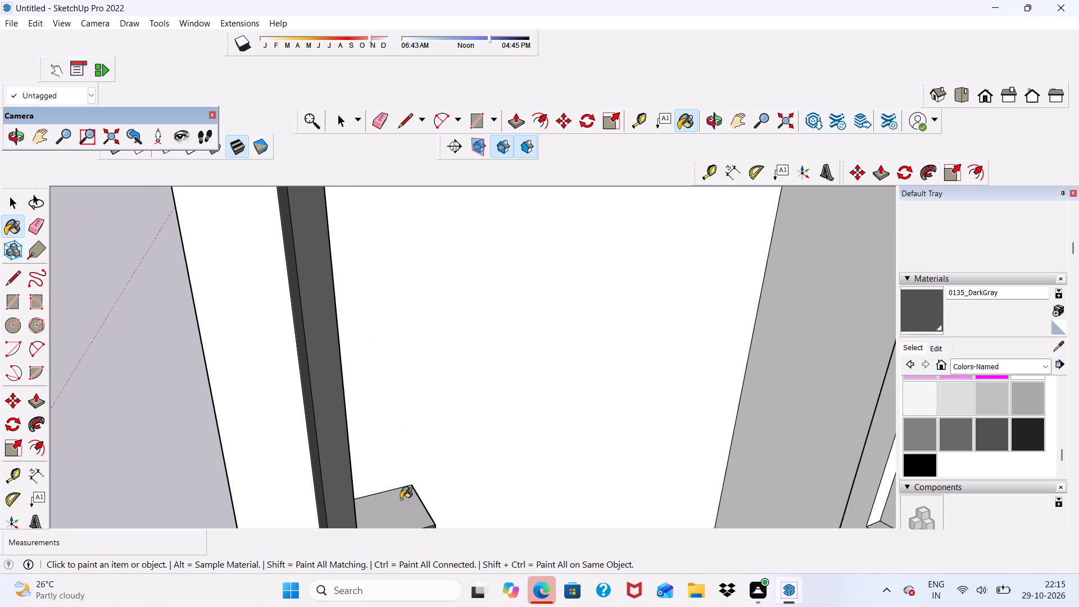
pyautogui.scroll(-3, 401, 491)
pyautogui.moveTo(429, 511); pyautogui.dragTo(277, 466, button='middle')
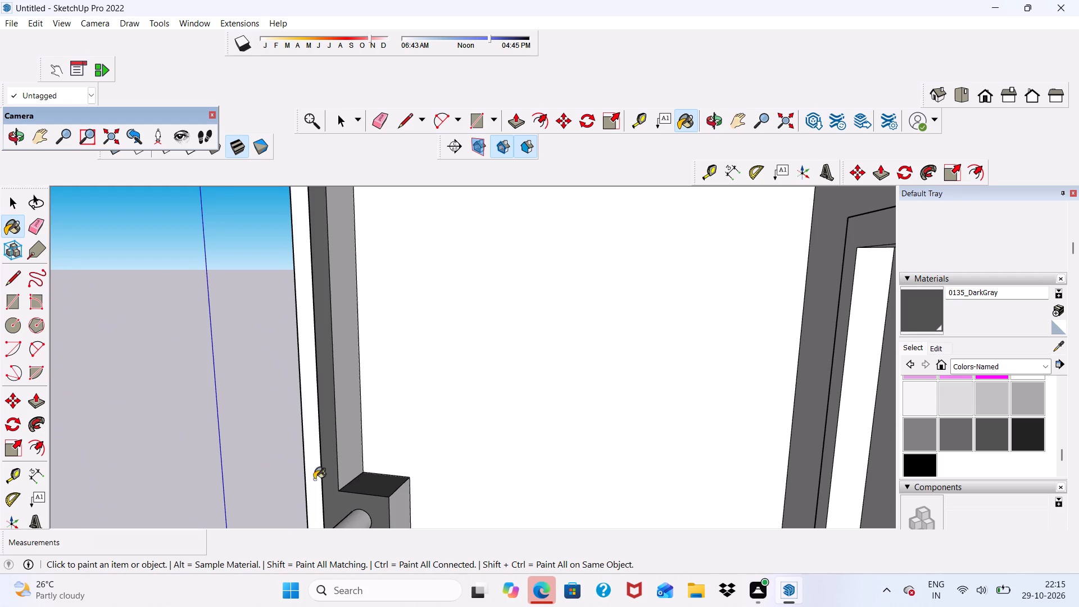
pyautogui.click(397, 512)
pyautogui.click(350, 393)
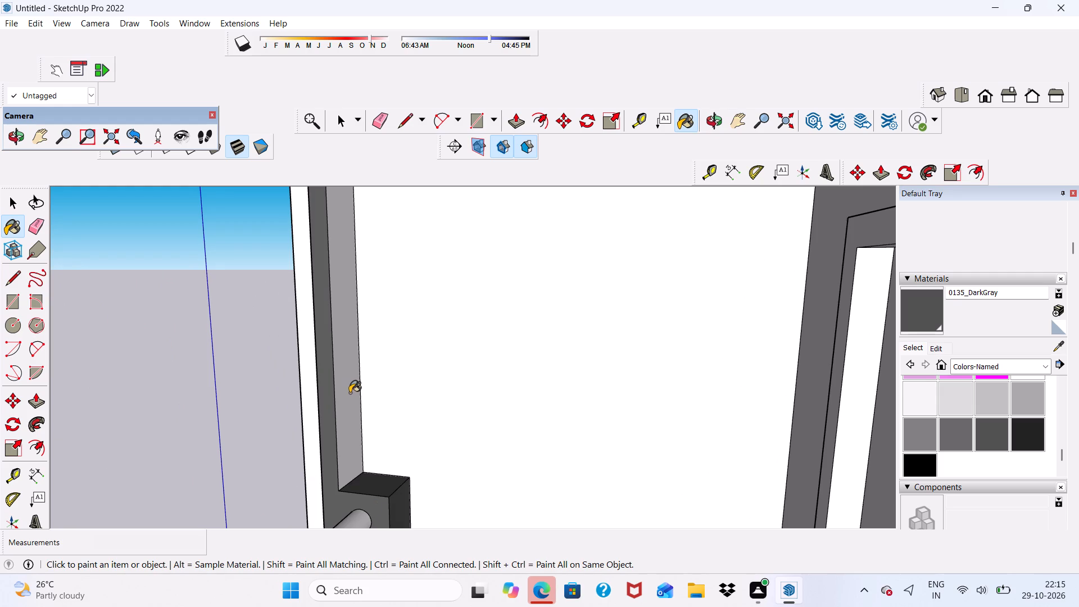
# Examine the painted upper balcony frame and the rest of the front facade from above, below and the front.
pyautogui.scroll(-5, 347, 375)
pyautogui.moveTo(347, 375); pyautogui.dragTo(677, 392, button='middle')
pyautogui.scroll(1, 669, 385)
pyautogui.scroll(-12, 625, 352)
pyautogui.scroll(2, 633, 359)
pyautogui.scroll(-16, 625, 359)
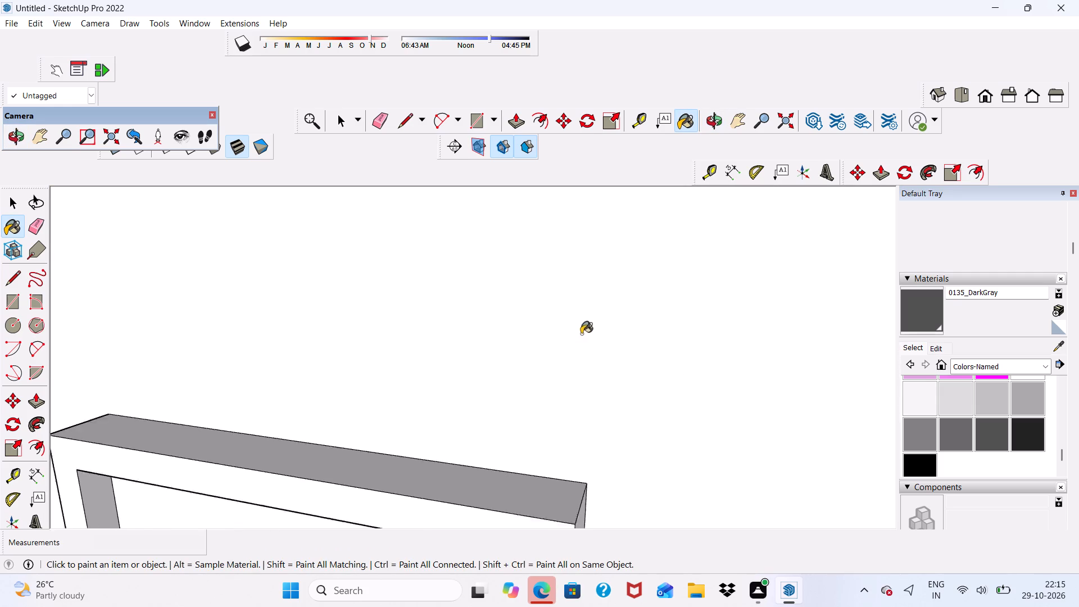
pyautogui.scroll(-20, 581, 334)
pyautogui.scroll(-12, 581, 334)
pyautogui.moveTo(483, 413); pyautogui.dragTo(502, 294, button='middle')
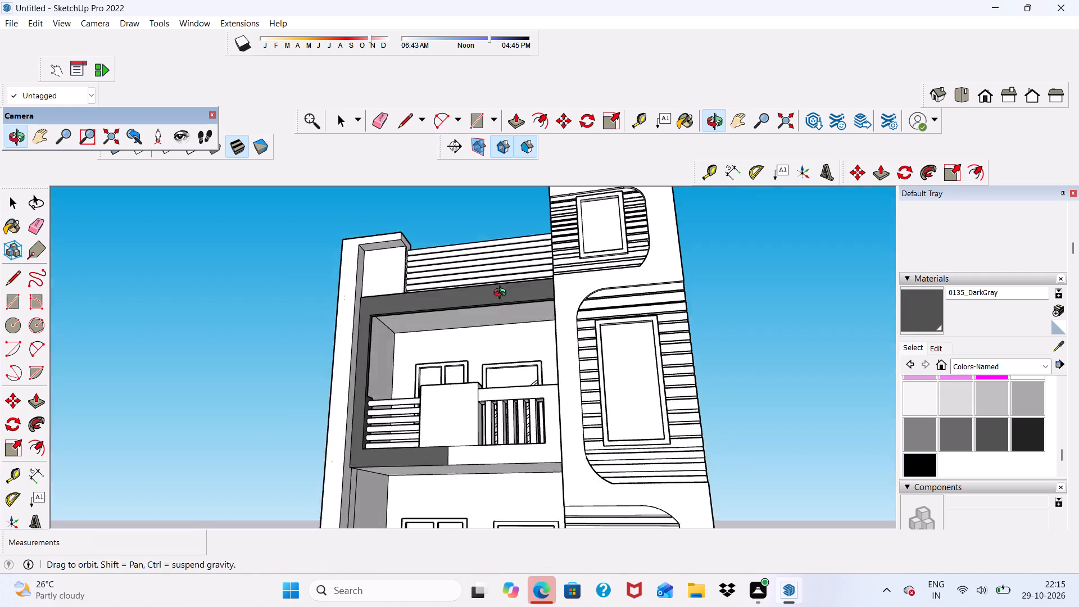
pyautogui.moveTo(502, 294); pyautogui.dragTo(479, 542, button='middle')
pyautogui.scroll(6, 404, 438)
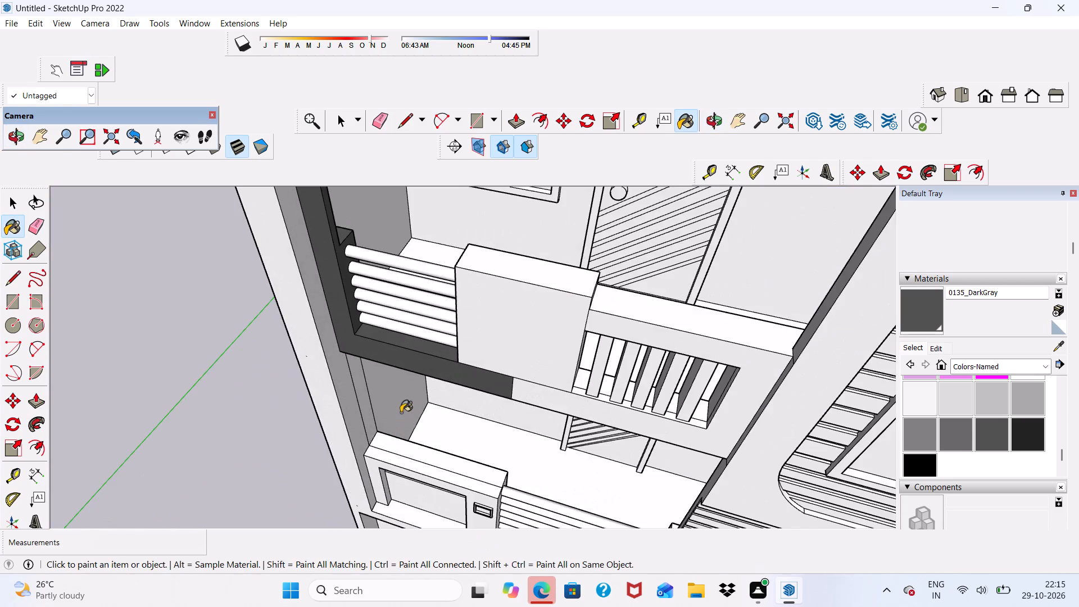
pyautogui.moveTo(402, 414); pyautogui.dragTo(539, 168, button='middle')
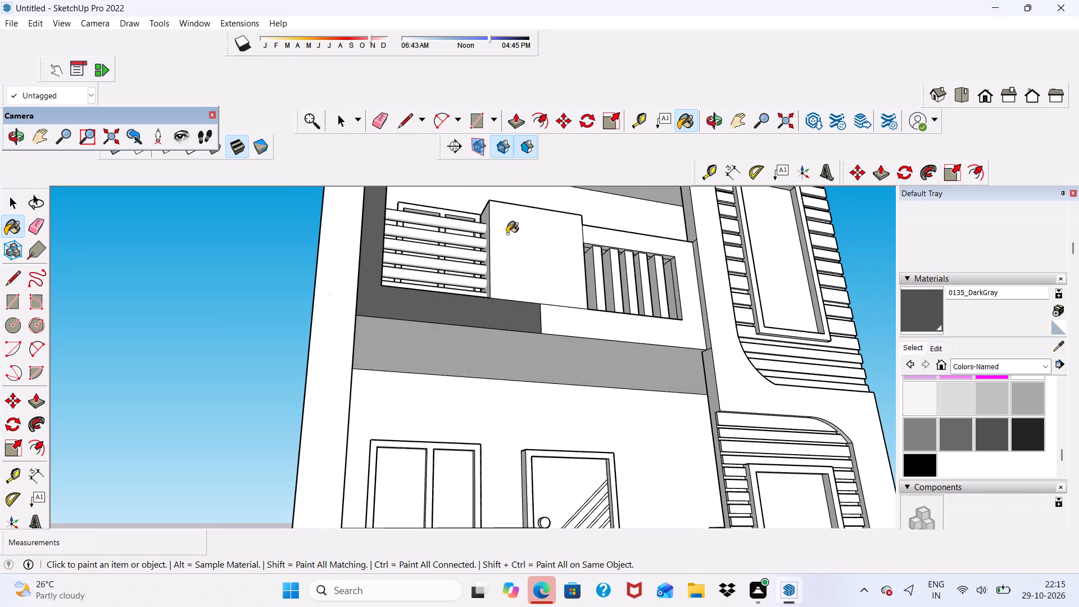
pyautogui.scroll(-9, 499, 215)
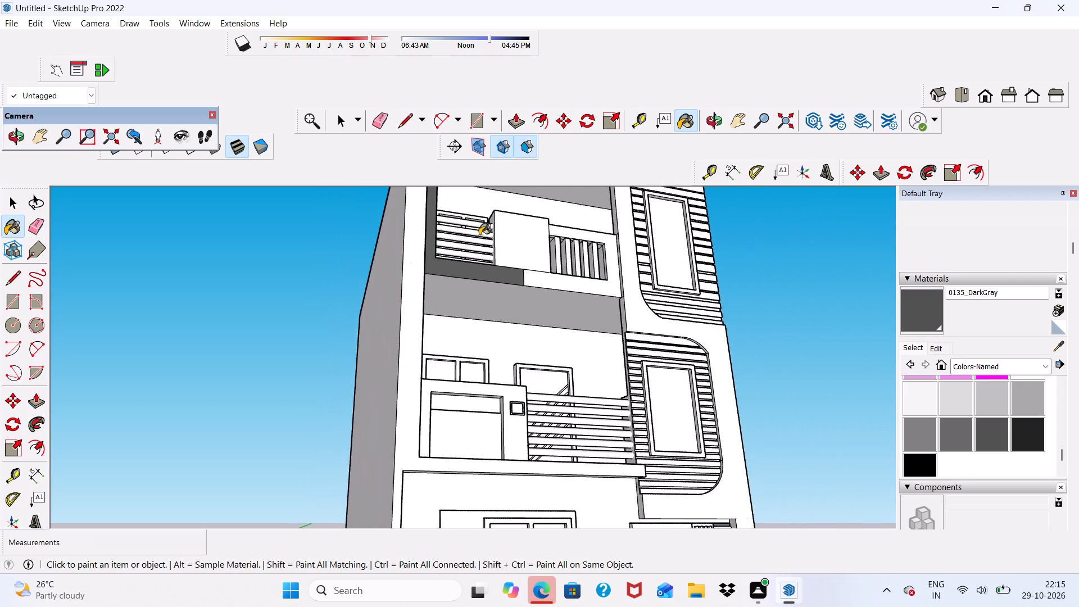
pyautogui.scroll(-4, 479, 235)
pyautogui.moveTo(523, 384); pyautogui.dragTo(457, 493, button='middle')
pyautogui.scroll(2, 421, 401)
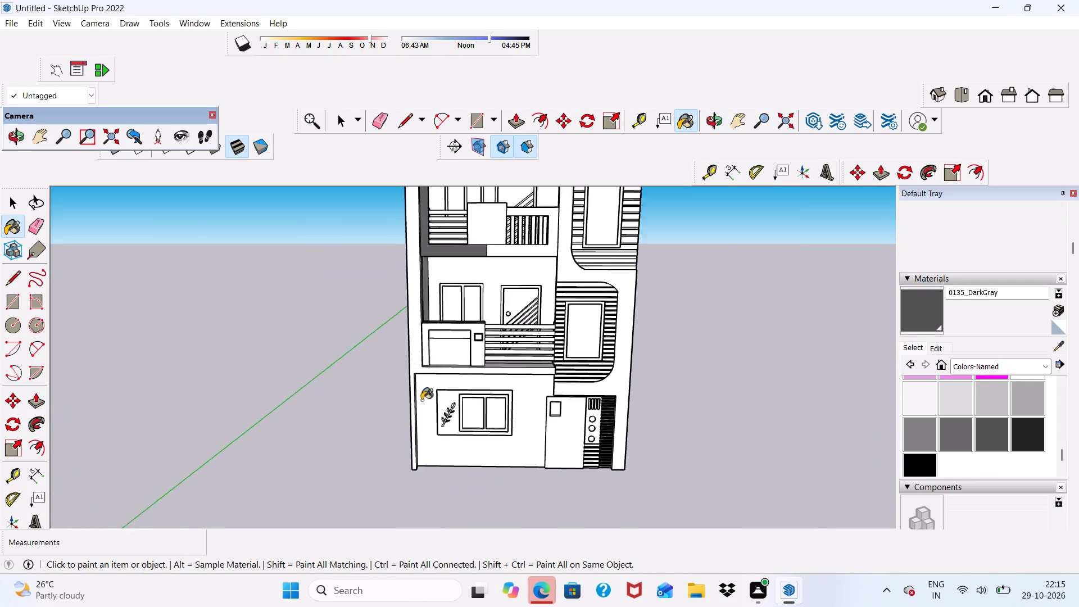
# Paint the lower balcony frame's front face, plus the side and underside of its opening, with 0135_DarkGray.
pyautogui.scroll(9, 421, 400)
pyautogui.click(428, 276)
pyautogui.scroll(6, 429, 278)
pyautogui.moveTo(431, 278); pyautogui.dragTo(393, 192, button='middle')
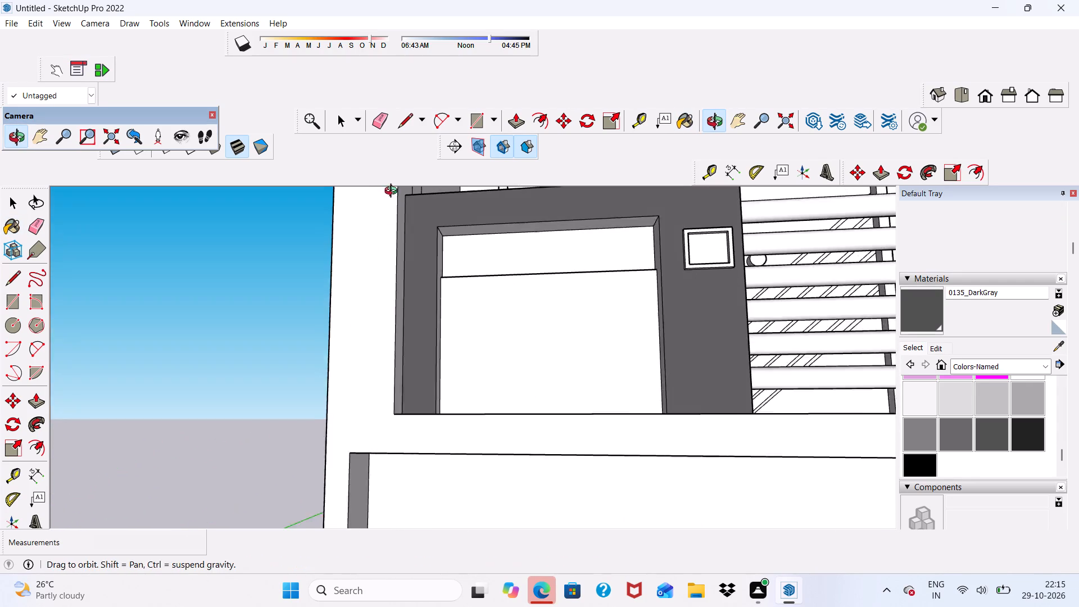
pyautogui.moveTo(393, 192); pyautogui.dragTo(385, 184, button='middle')
pyautogui.scroll(16, 429, 225)
pyautogui.click(438, 262)
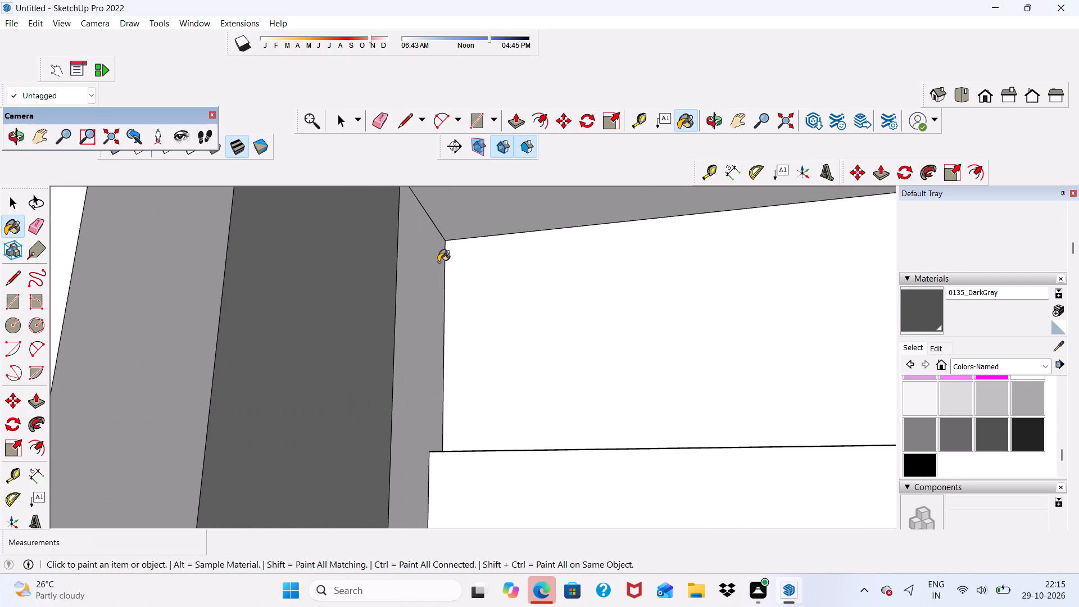
pyautogui.click(449, 221)
# Paint the opposite inner side of the lower balcony frame's opening, next to the small square box, with 0135_DarkGray.
pyautogui.scroll(-13, 437, 235)
pyautogui.moveTo(470, 292); pyautogui.dragTo(592, 345, button='middle')
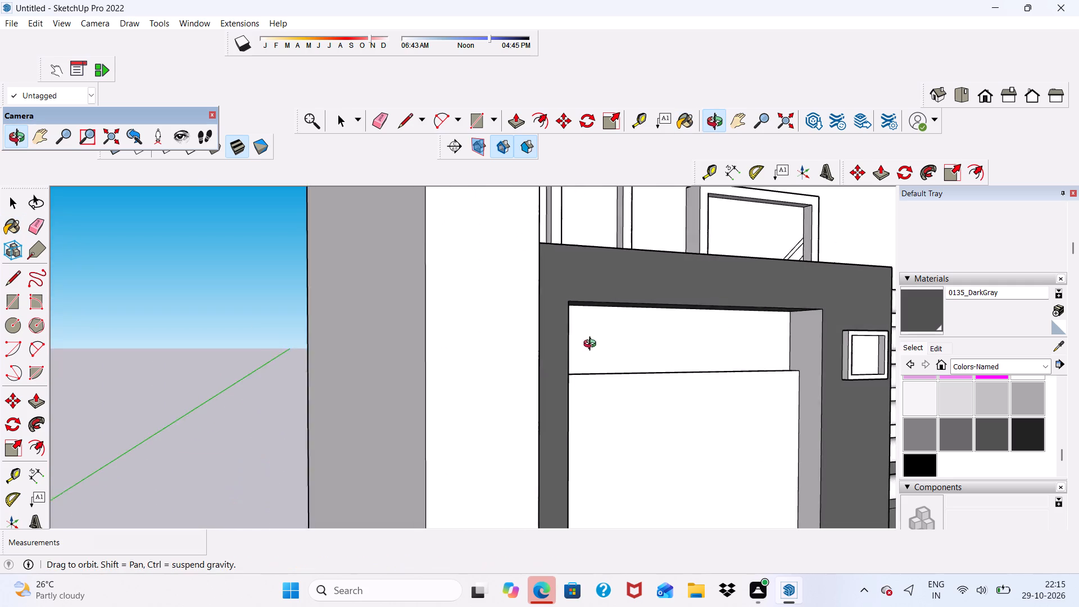
pyautogui.moveTo(592, 345); pyautogui.dragTo(599, 352, button='middle')
pyautogui.scroll(1, 839, 376)
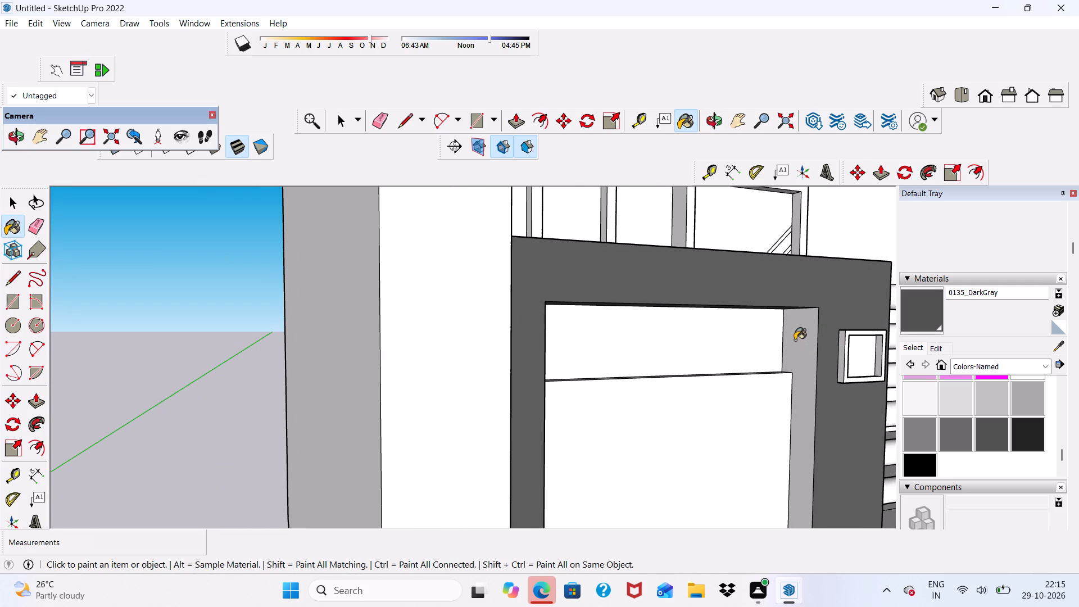
pyautogui.click(795, 340)
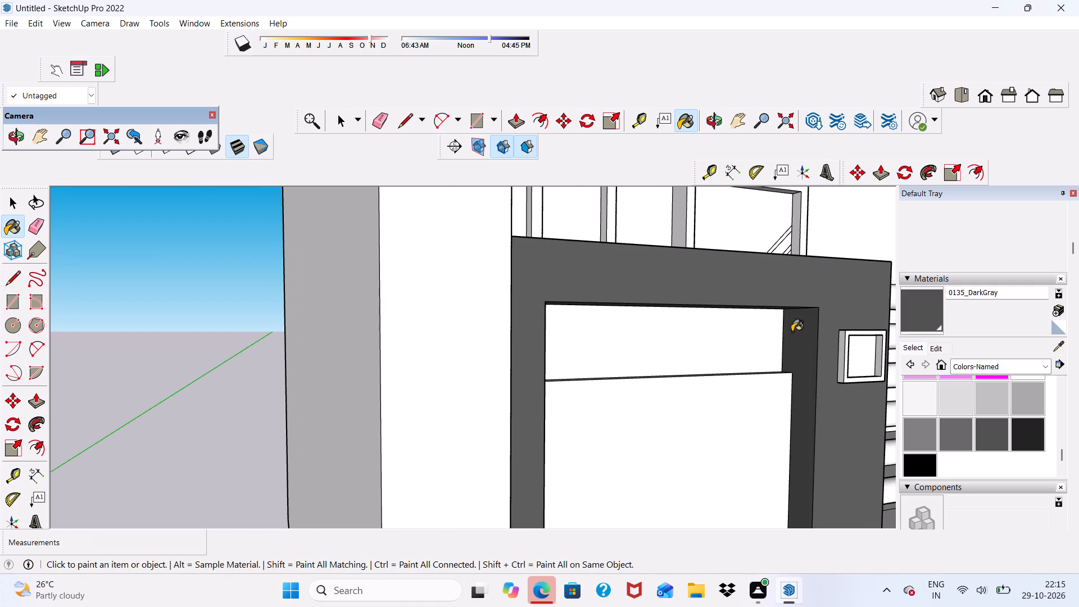
# Paint both strips of the lower balcony frame's top face with 0135_DarkGray.
pyautogui.scroll(-3, 792, 332)
pyautogui.scroll(-5, 746, 307)
pyautogui.scroll(1, 756, 321)
pyautogui.moveTo(756, 321); pyautogui.dragTo(659, 392, button='middle')
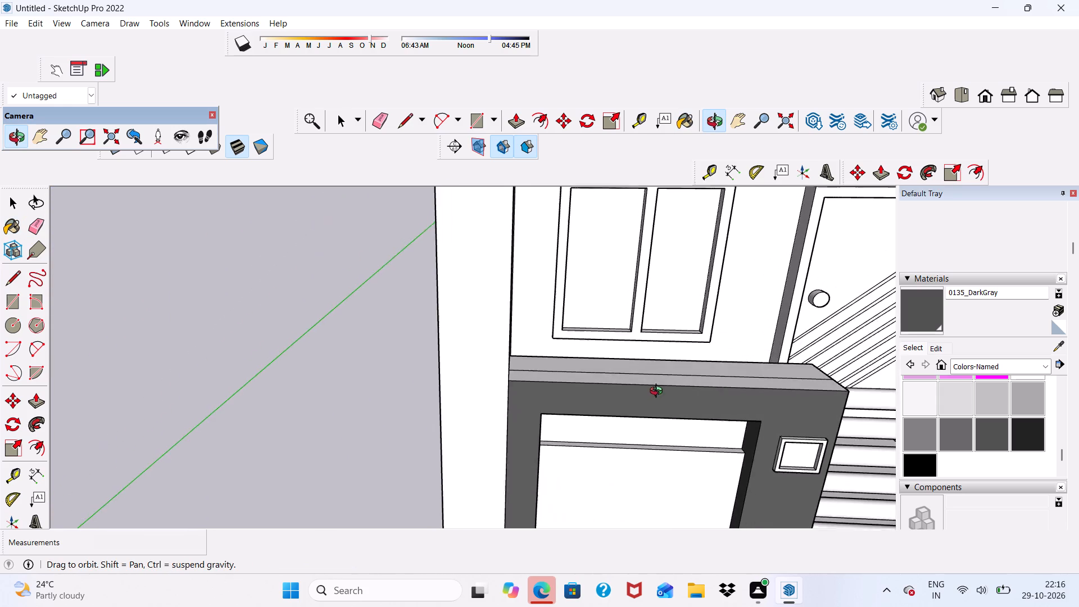
pyautogui.moveTo(659, 392); pyautogui.dragTo(659, 393, button='middle')
pyautogui.scroll(6, 652, 391)
pyautogui.click(639, 380)
pyautogui.click(629, 354)
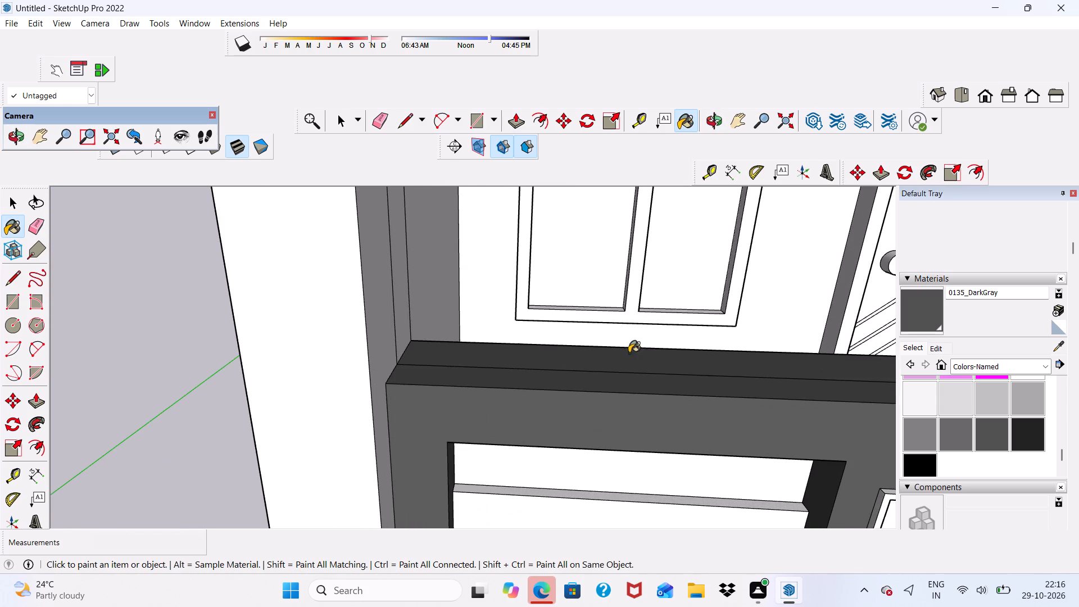
# Erase the leftover vertical line on the adjoining side wall and the line dividing the lower balcony frame's top face.
pyautogui.click(378, 117)
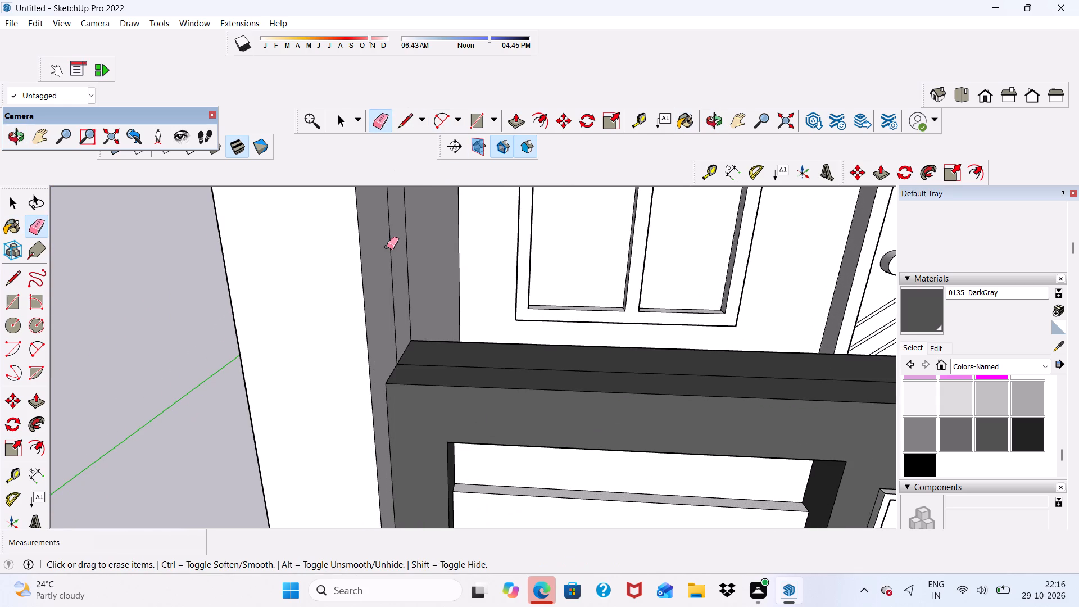
pyautogui.click(387, 247)
pyautogui.scroll(3, 477, 348)
pyautogui.moveTo(480, 363); pyautogui.dragTo(482, 374)
pyautogui.scroll(-2, 463, 354)
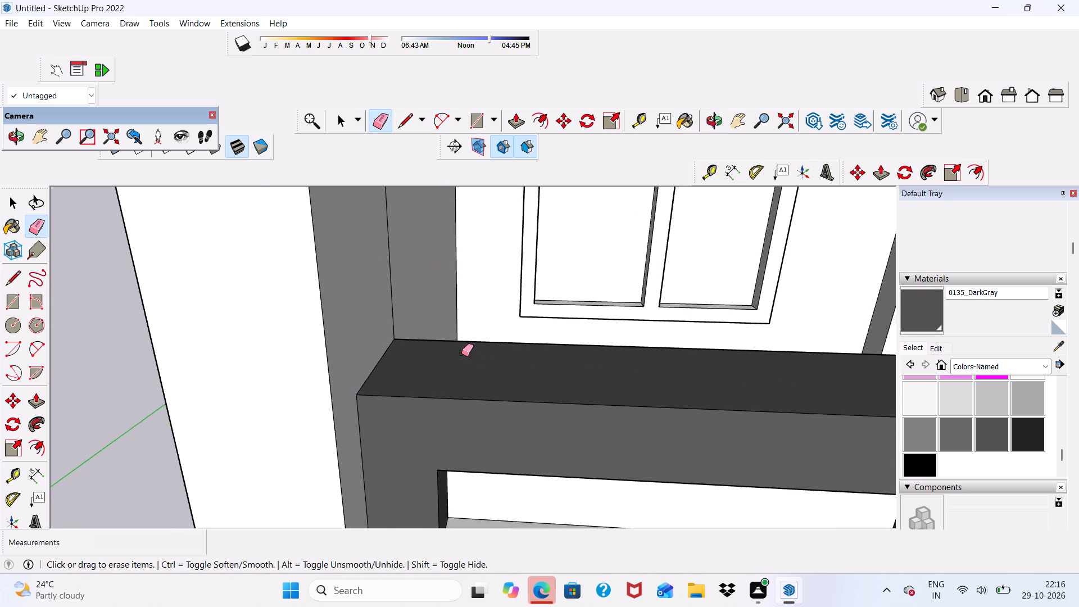
pyautogui.scroll(-10, 461, 354)
# Paint the lower balcony frame's end face beside the pipe railing with 0135_DarkGray.
pyautogui.moveTo(478, 379); pyautogui.dragTo(288, 346, button='middle')
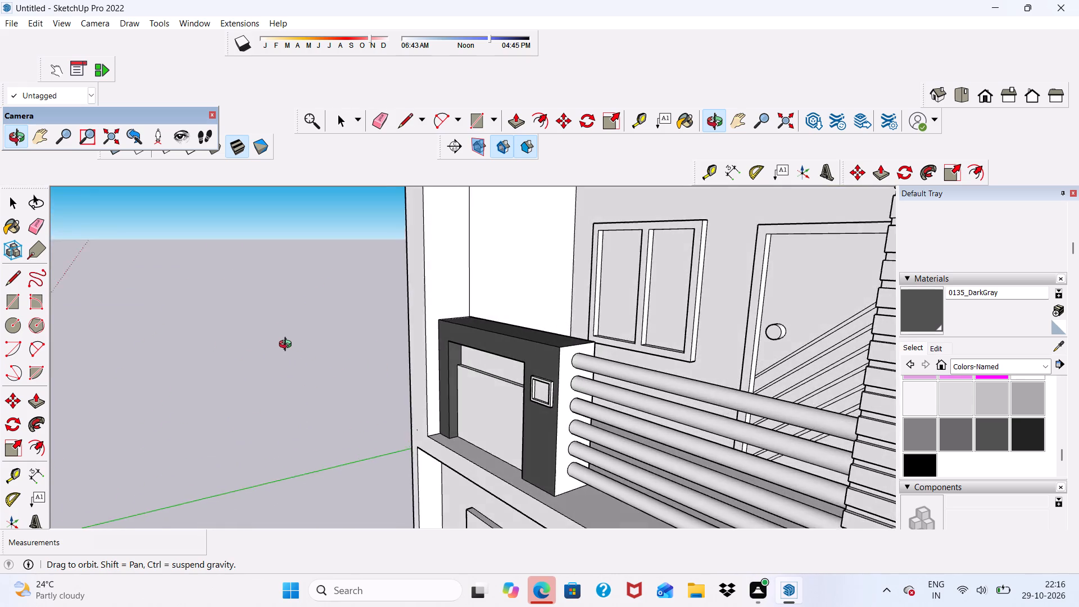
pyautogui.moveTo(288, 346); pyautogui.dragTo(322, 354, button='middle')
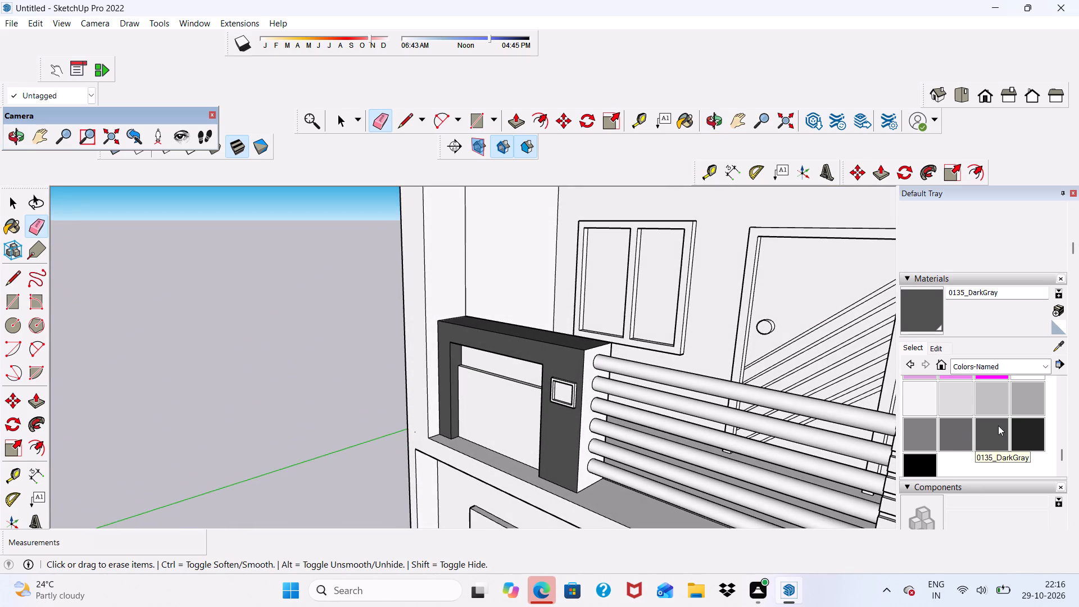
pyautogui.click(998, 425)
pyautogui.scroll(4, 633, 400)
pyautogui.click(568, 363)
pyautogui.scroll(-5, 568, 363)
# Examine the lower balcony's frame and pipe railing from above, up close and from the front.
pyautogui.moveTo(562, 413); pyautogui.dragTo(684, 560, button='middle')
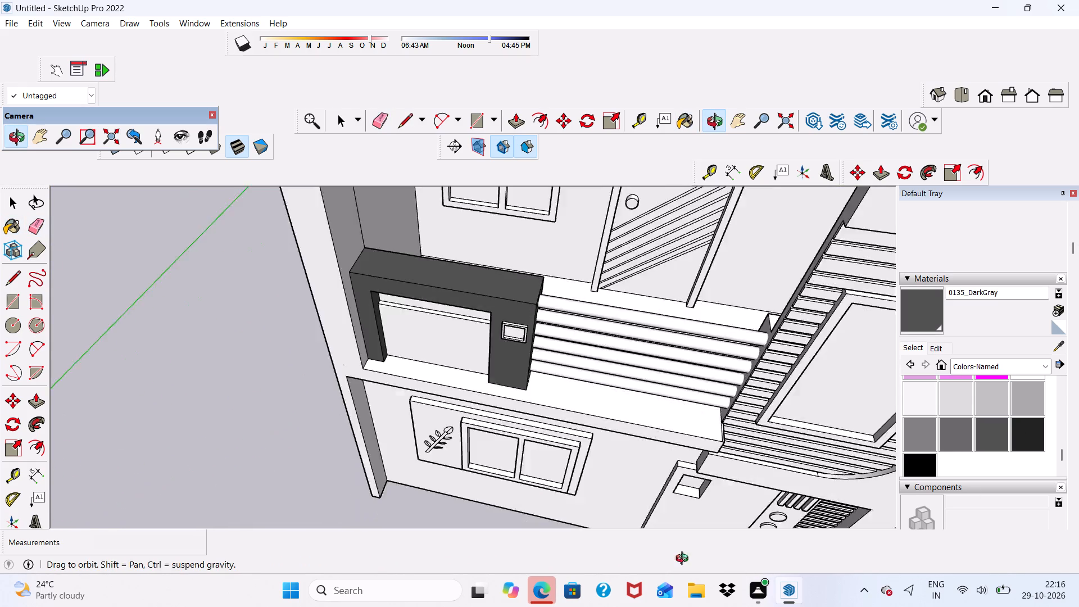
pyautogui.moveTo(684, 560); pyautogui.dragTo(527, 473, button='middle')
pyautogui.scroll(9, 593, 280)
pyautogui.moveTo(689, 367); pyautogui.dragTo(456, 389, button='middle')
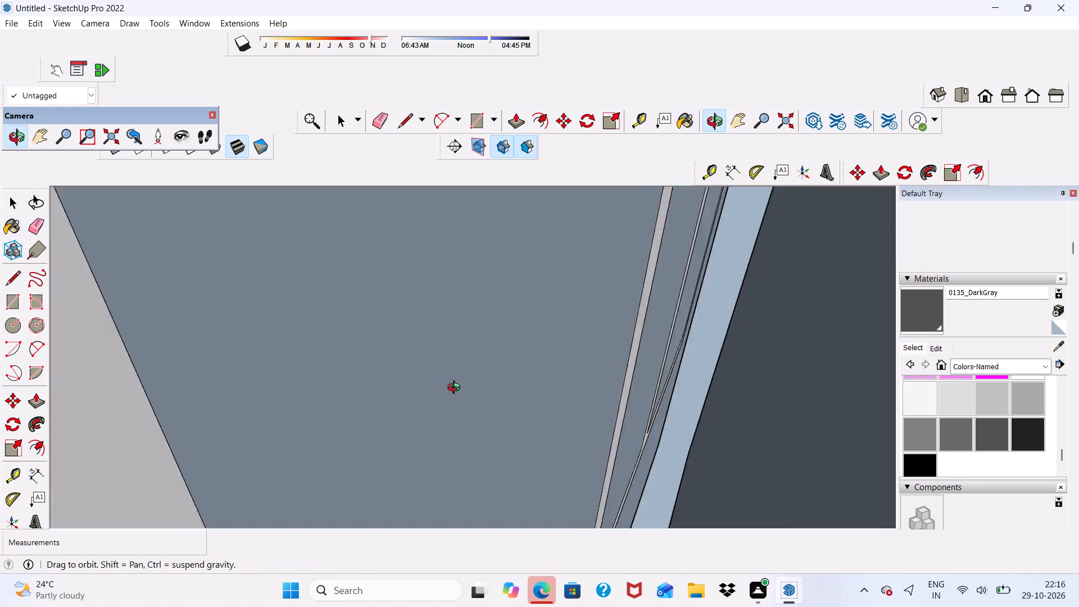
pyautogui.moveTo(456, 389); pyautogui.dragTo(493, 388, button='middle')
pyautogui.click(212, 385)
pyautogui.scroll(-6, 270, 364)
pyautogui.moveTo(297, 404); pyautogui.dragTo(481, 411, button='middle')
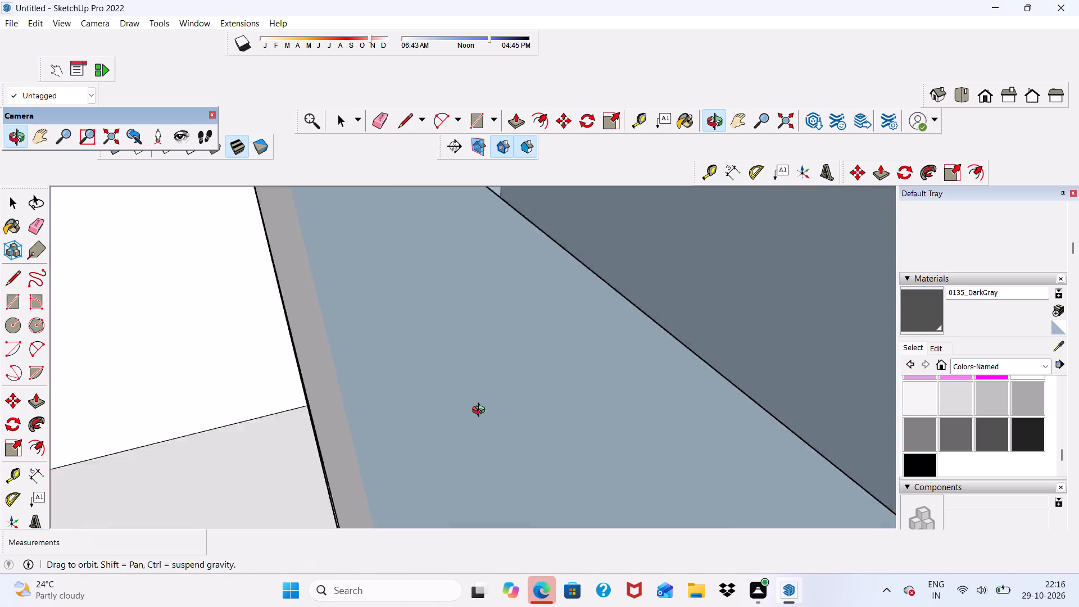
pyautogui.moveTo(481, 411); pyautogui.dragTo(691, 369, button='middle')
pyautogui.scroll(-20, 701, 343)
pyautogui.scroll(-11, 701, 343)
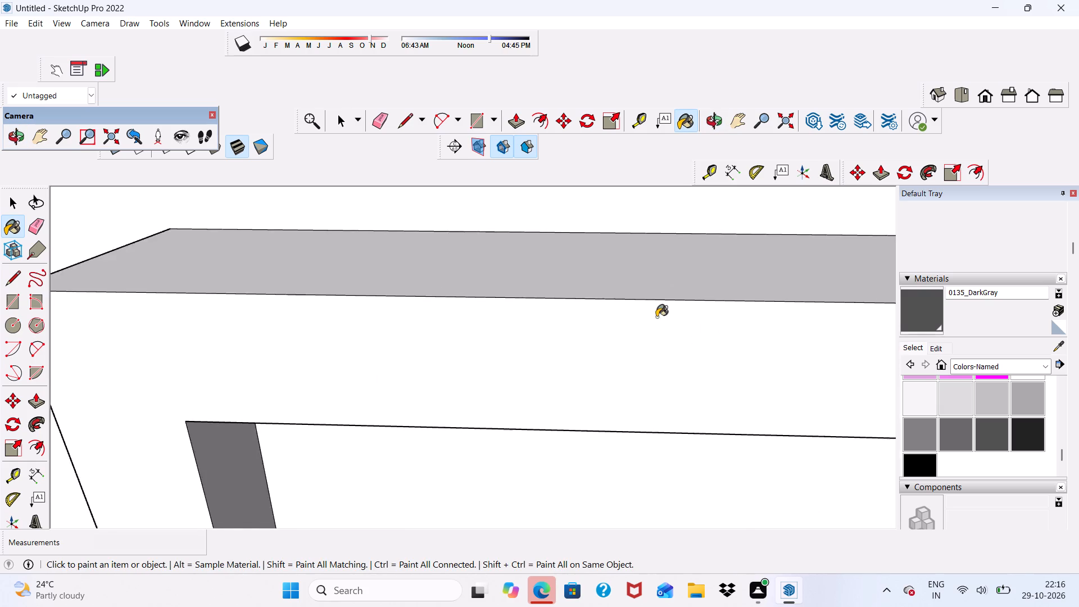
pyautogui.scroll(-20, 656, 317)
pyautogui.scroll(-18, 656, 317)
pyautogui.moveTo(631, 502); pyautogui.dragTo(618, 400, button='middle')
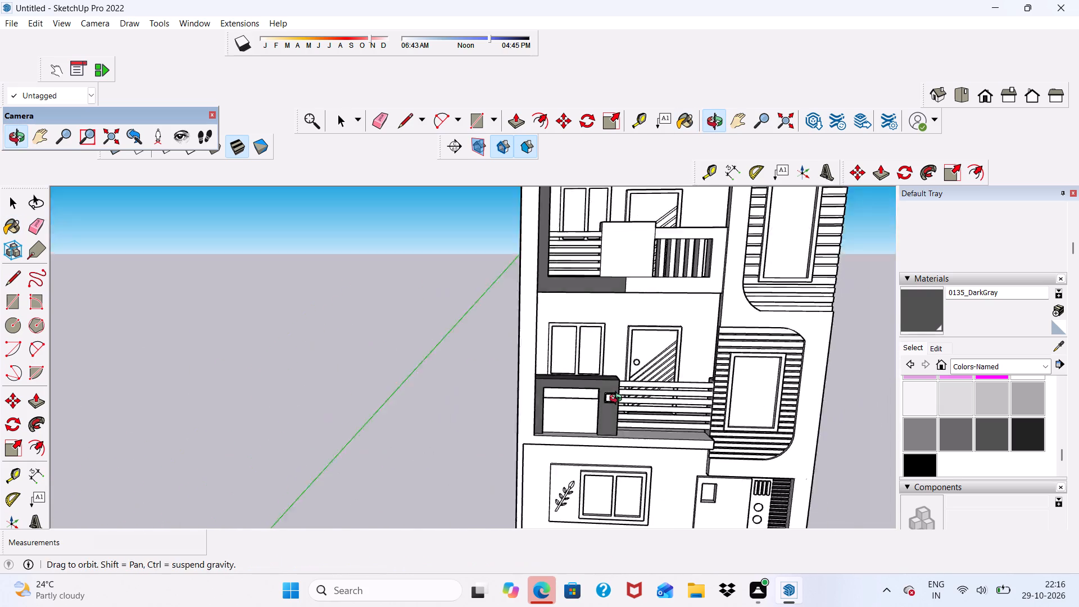
pyautogui.moveTo(618, 400); pyautogui.dragTo(616, 386, button='middle')
pyautogui.scroll(6, 616, 386)
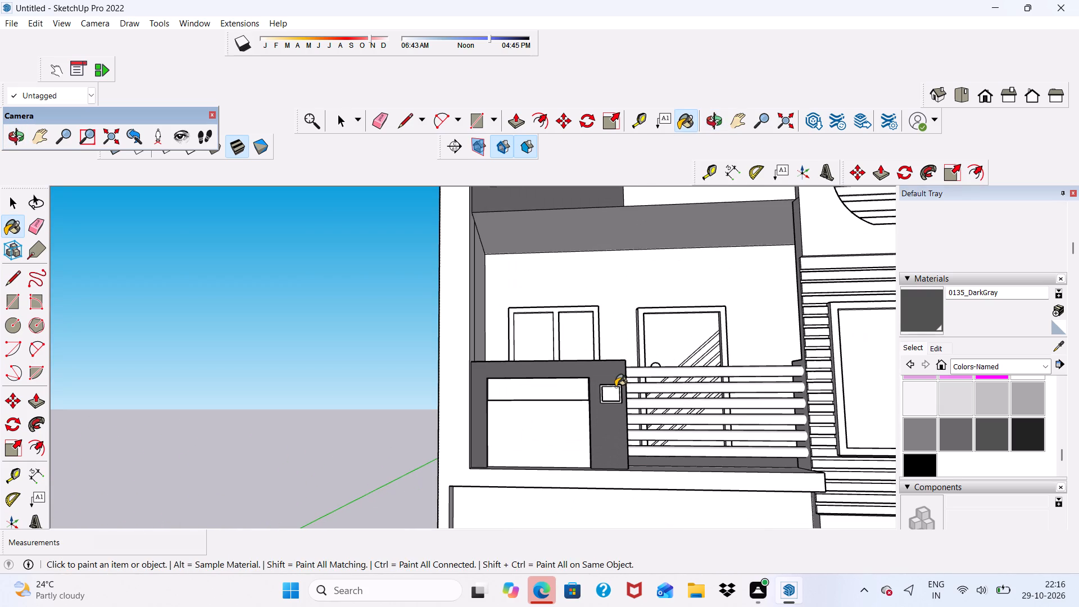
# Paint the front of the panel inside the lower balcony frame with 0024_OrangeRed.
pyautogui.scroll(-4, 615, 387)
pyautogui.scroll(6, 616, 389)
pyautogui.scroll(-1, 611, 393)
pyautogui.moveTo(593, 434); pyautogui.dragTo(645, 520, button='middle')
pyautogui.scroll(6, 631, 501)
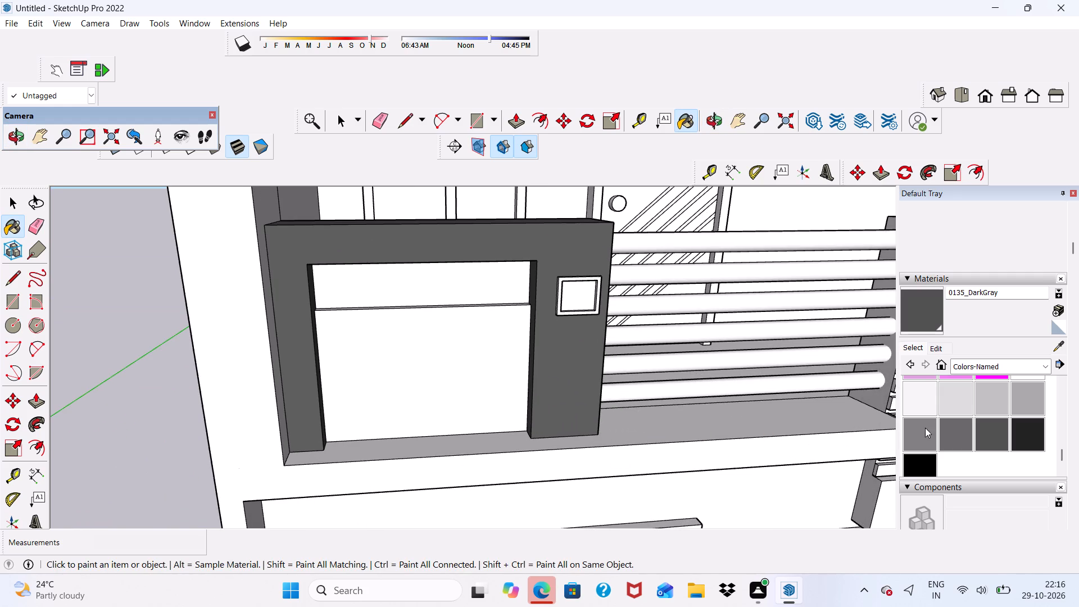
pyautogui.scroll(3, 931, 420)
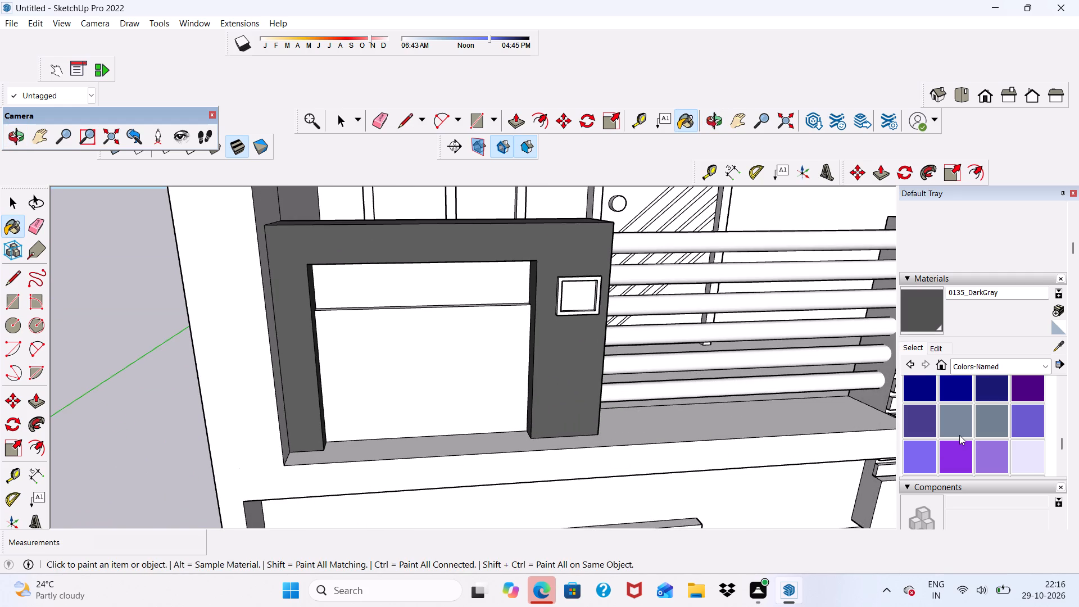
pyautogui.scroll(14, 959, 435)
pyautogui.scroll(-2, 960, 432)
pyautogui.click(1017, 436)
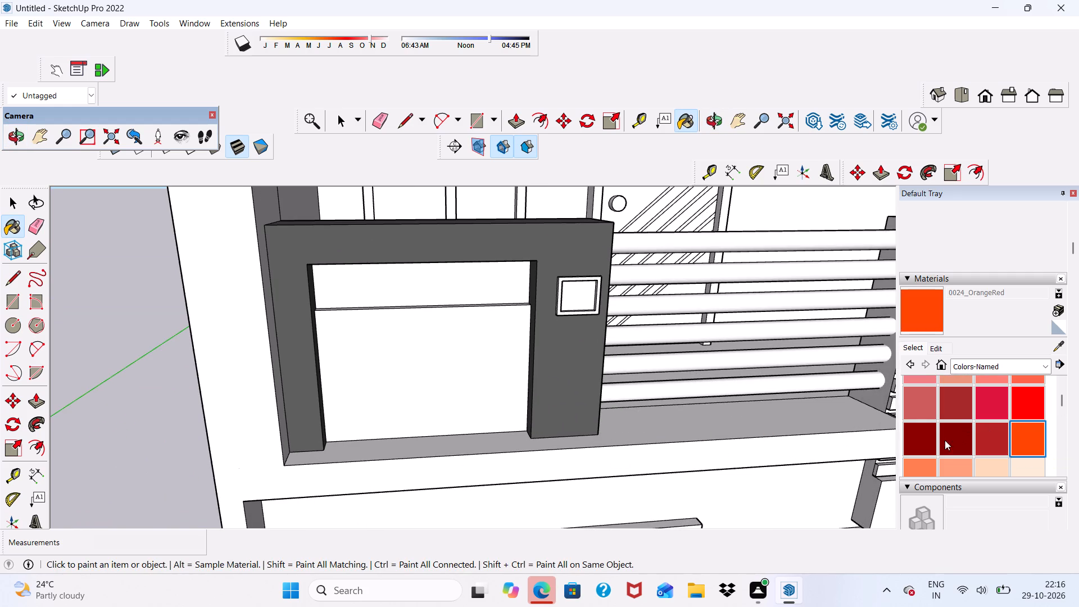
pyautogui.scroll(4, 529, 400)
pyautogui.click(465, 351)
# Paint the narrow top edge of the panel inside the lower balcony frame with 0024_OrangeRed.
pyautogui.scroll(12, 431, 245)
pyautogui.scroll(-1, 442, 293)
pyautogui.scroll(3, 444, 286)
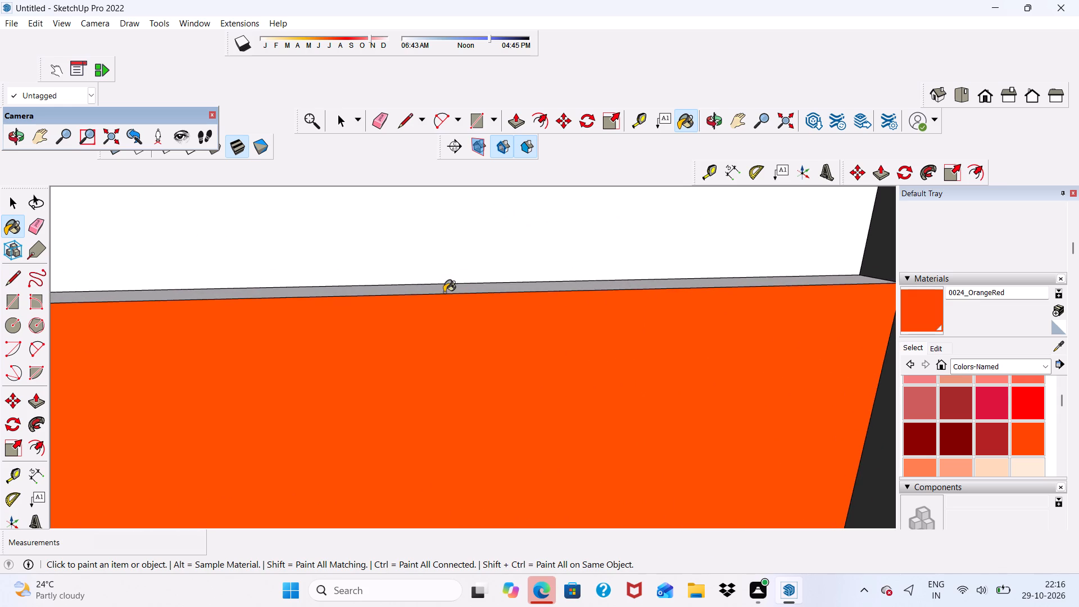
pyautogui.click(444, 292)
# Paint the front face of the upper balcony's frame around the vertical bars with 0024_OrangeRed.
pyautogui.scroll(-13, 444, 292)
pyautogui.scroll(-11, 527, 291)
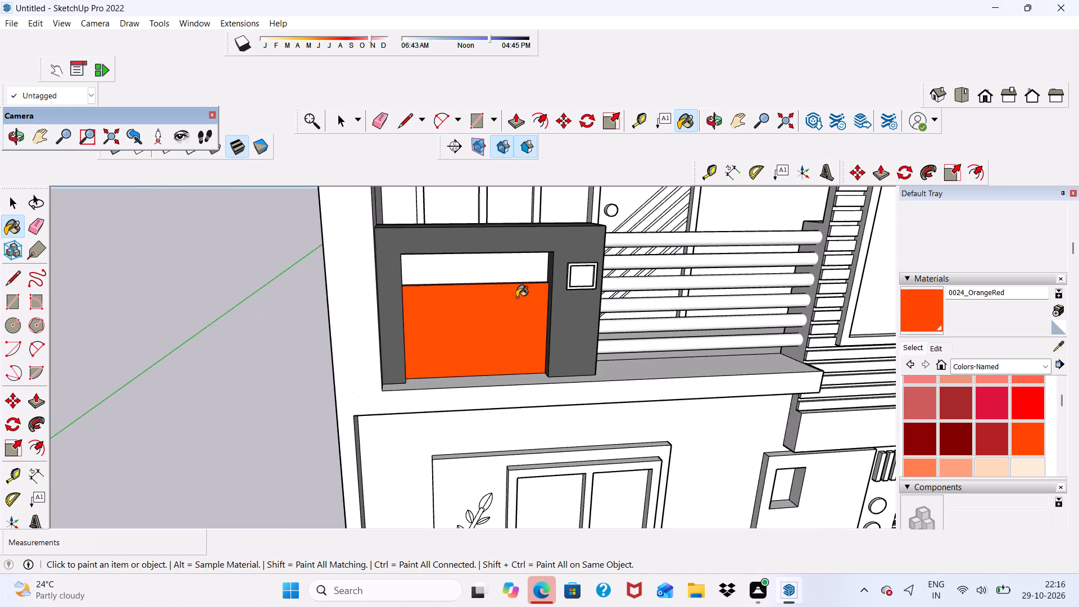
pyautogui.scroll(-6, 516, 297)
pyautogui.scroll(1, 651, 321)
pyautogui.scroll(-7, 514, 339)
pyautogui.scroll(6, 543, 261)
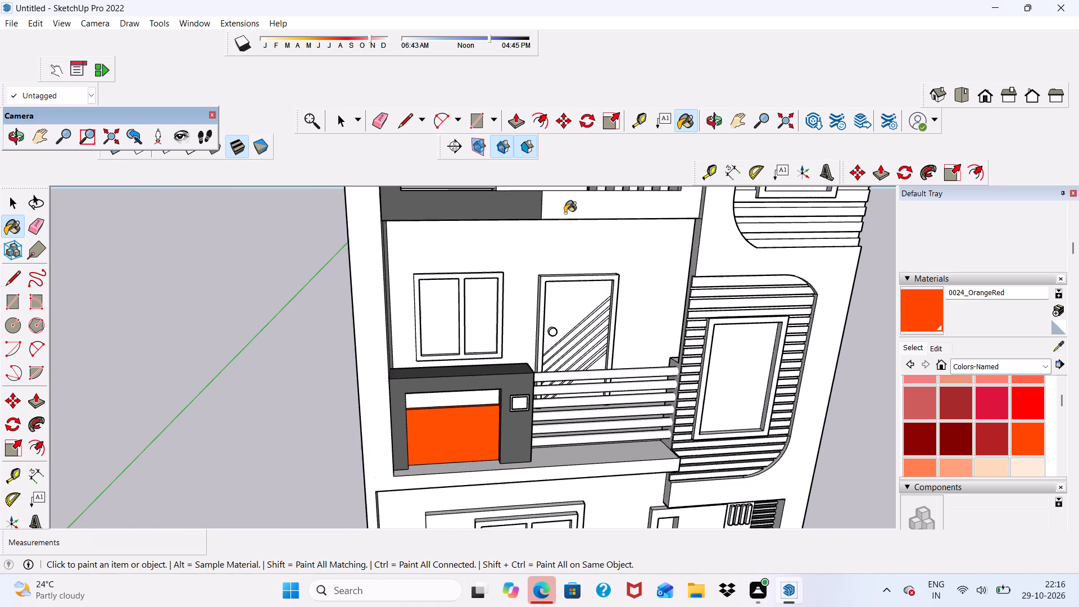
pyautogui.click(565, 213)
# Paint the inner bottom ledge of the upper balcony's vertical-bar opening with 0024_OrangeRed.
pyautogui.moveTo(565, 237); pyautogui.dragTo(579, 169, button='middle')
pyautogui.scroll(3, 579, 170)
pyautogui.scroll(-12, 536, 252)
pyautogui.scroll(4, 537, 297)
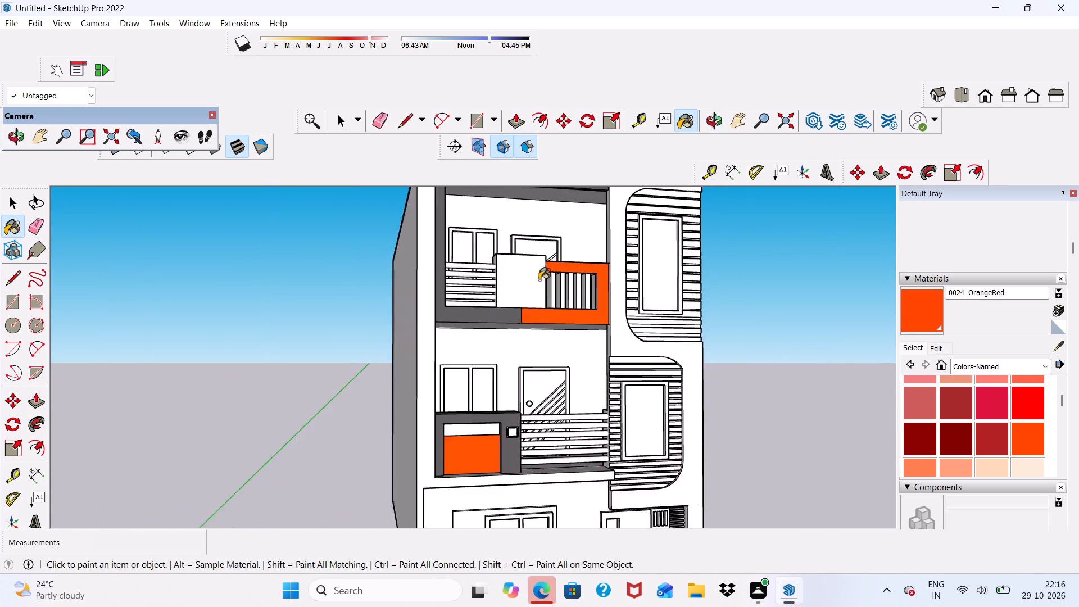
pyautogui.scroll(11, 539, 280)
pyautogui.moveTo(554, 289); pyautogui.dragTo(564, 450, button='middle')
pyautogui.scroll(9, 563, 450)
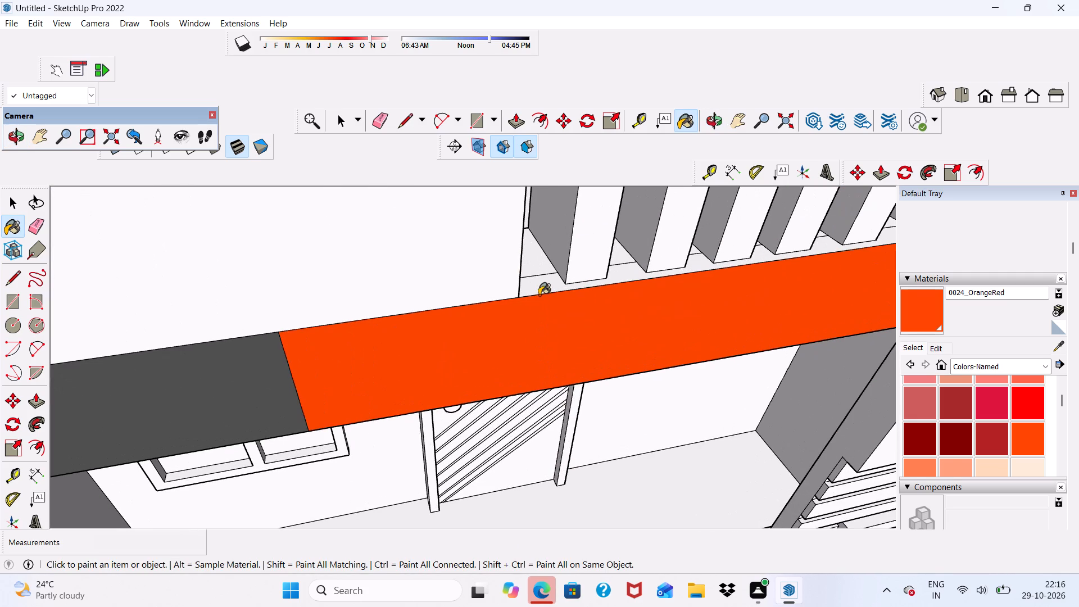
pyautogui.click(539, 295)
pyautogui.click(541, 287)
pyautogui.scroll(-15, 572, 284)
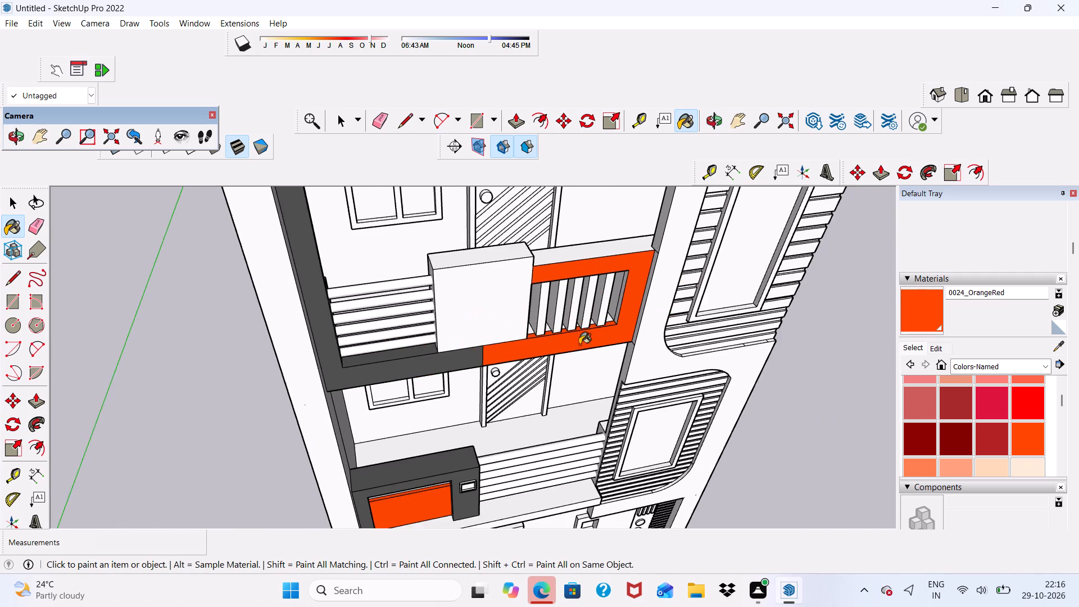
# Paint the narrow underside of the beam above the upper balcony's vertical bars with 0024_OrangeRed.
pyautogui.moveTo(579, 350); pyautogui.dragTo(557, 189, button='middle')
pyautogui.scroll(15, 557, 171)
pyautogui.scroll(-6, 531, 214)
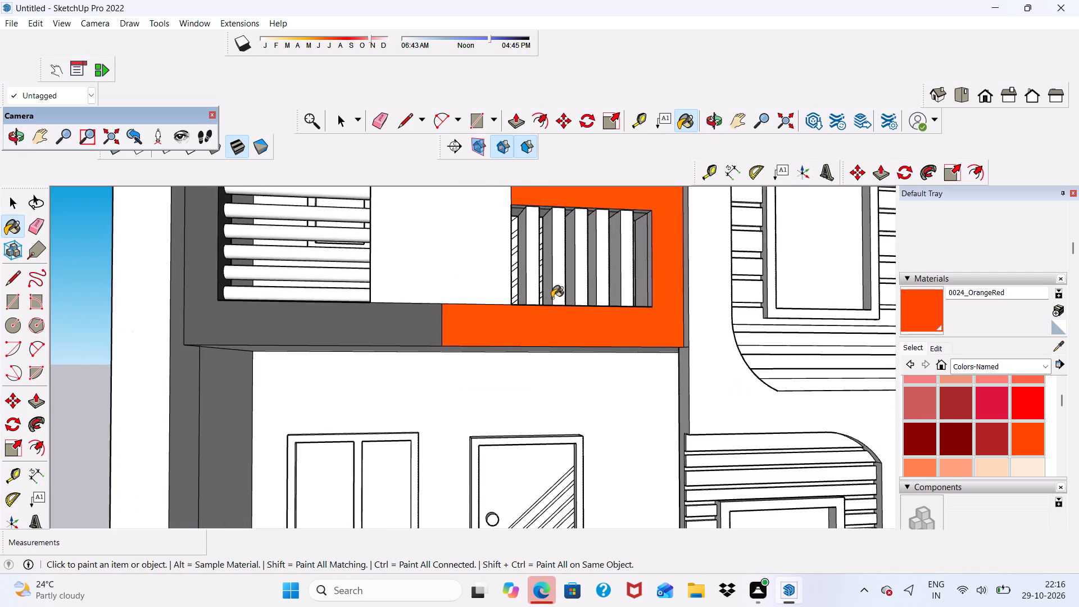
pyautogui.scroll(-6, 552, 298)
pyautogui.scroll(6, 549, 307)
pyautogui.scroll(15, 558, 209)
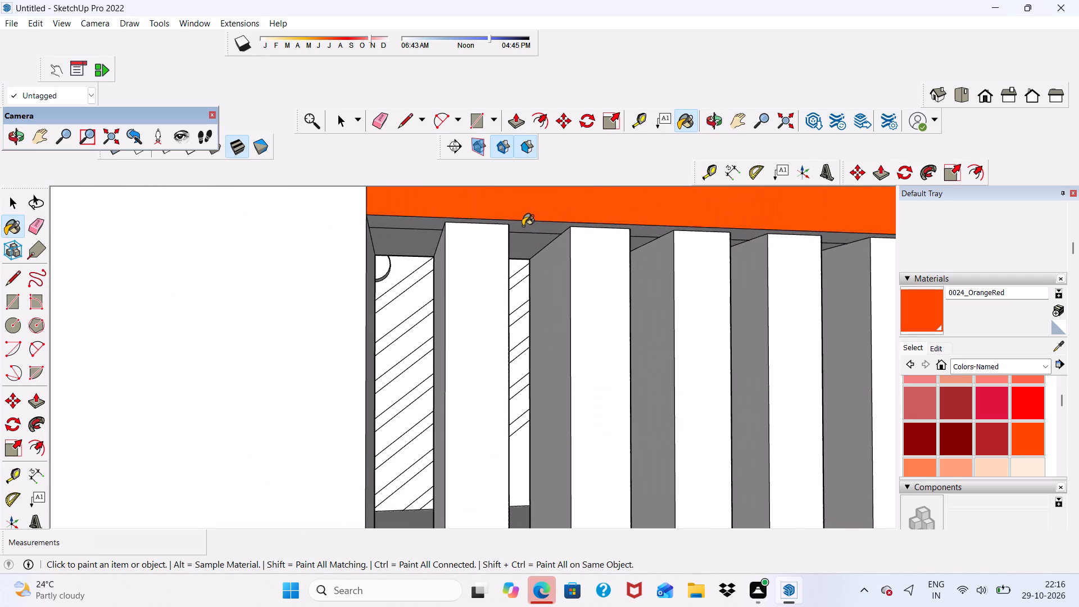
pyautogui.click(523, 226)
# Paint the top face of the beam above the upper balcony's vertical bars with 0024_OrangeRed.
pyautogui.scroll(-13, 523, 226)
pyautogui.moveTo(571, 317); pyautogui.dragTo(563, 503, button='middle')
pyautogui.scroll(1, 551, 331)
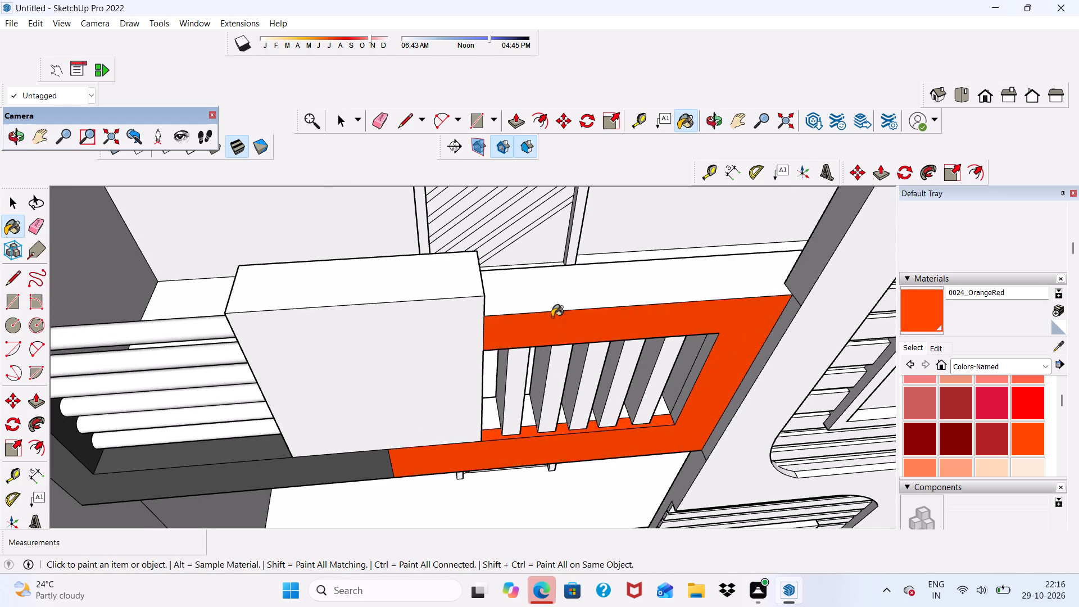
pyautogui.click(549, 292)
# Examine both painted balconies and the surrounding facade from above, below and the front.
pyautogui.scroll(-3, 551, 297)
pyautogui.moveTo(564, 319); pyautogui.dragTo(565, 210, button='middle')
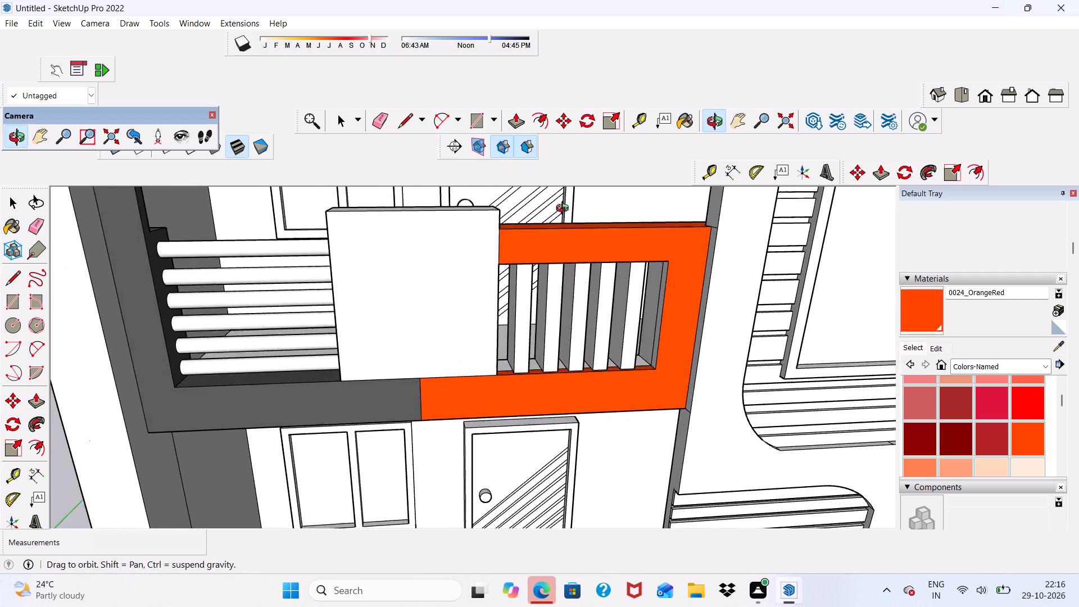
pyautogui.moveTo(565, 210); pyautogui.dragTo(509, 288, button='middle')
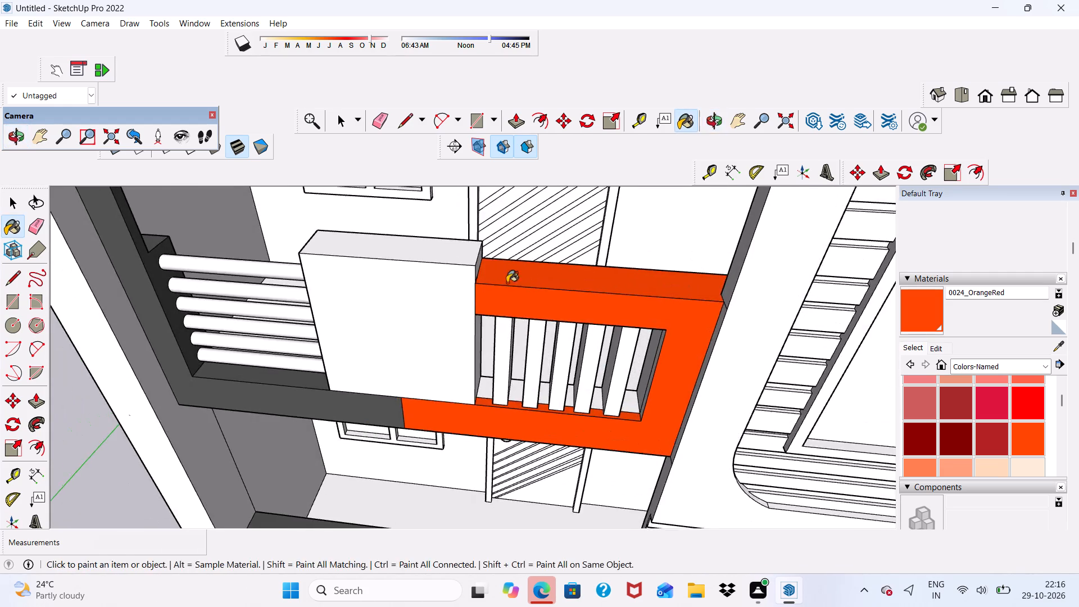
pyautogui.scroll(-5, 506, 282)
pyautogui.moveTo(496, 368); pyautogui.dragTo(489, 284, button='middle')
pyautogui.scroll(-1, 489, 284)
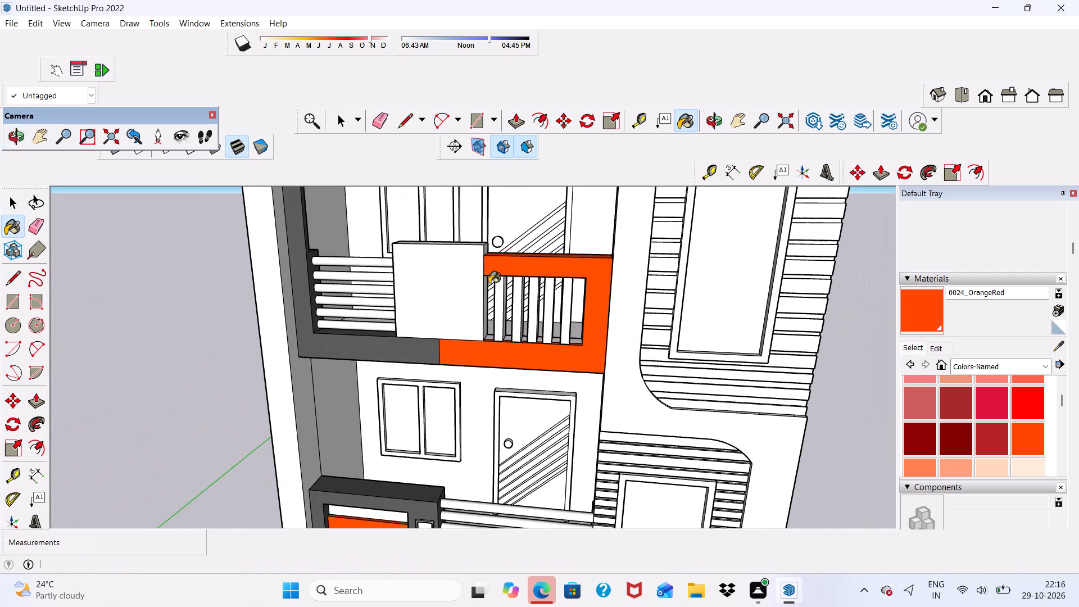
pyautogui.press('space')
pyautogui.scroll(-6, 489, 284)
pyautogui.scroll(3, 518, 404)
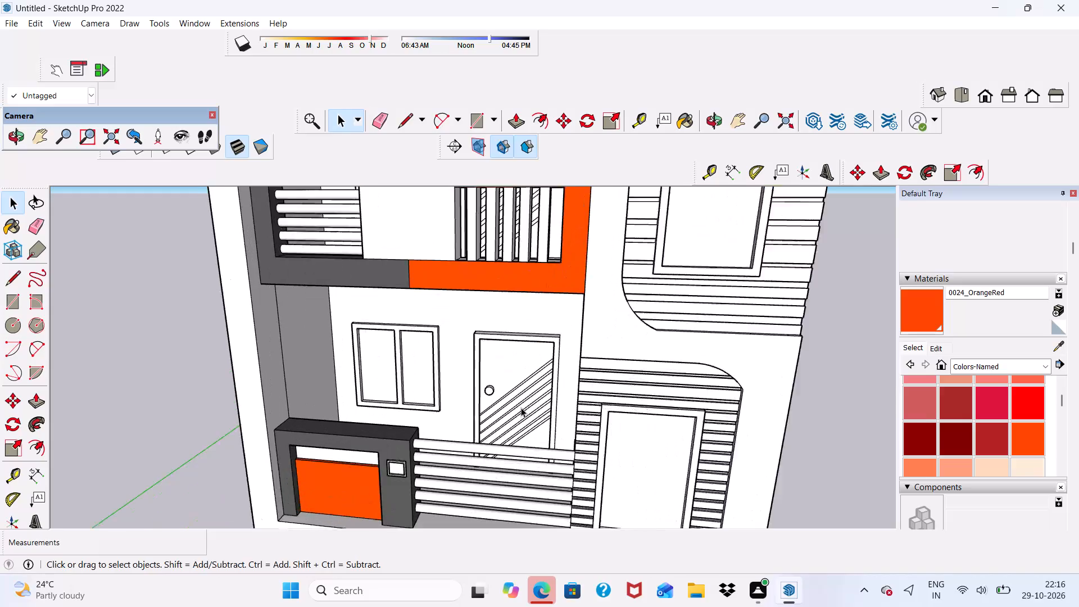
pyautogui.scroll(4, 521, 407)
pyautogui.scroll(-1, 523, 409)
pyautogui.moveTo(527, 420); pyautogui.dragTo(595, 368, button='middle')
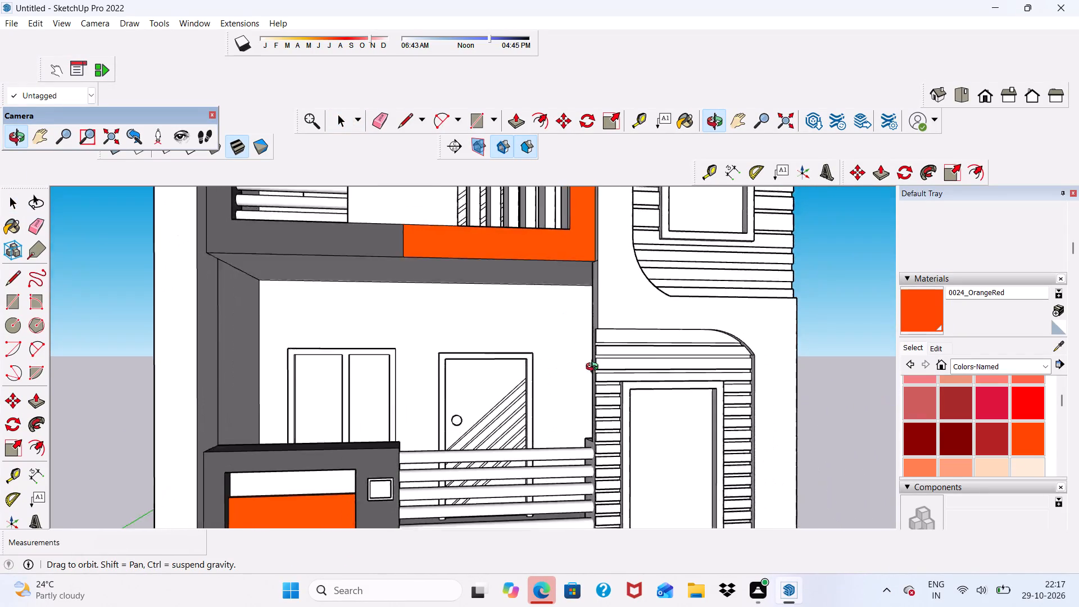
pyautogui.moveTo(595, 368); pyautogui.dragTo(597, 405, button='middle')
pyautogui.scroll(1, 573, 422)
pyautogui.scroll(-5, 450, 328)
pyautogui.moveTo(448, 461); pyautogui.dragTo(427, 480, button='middle')
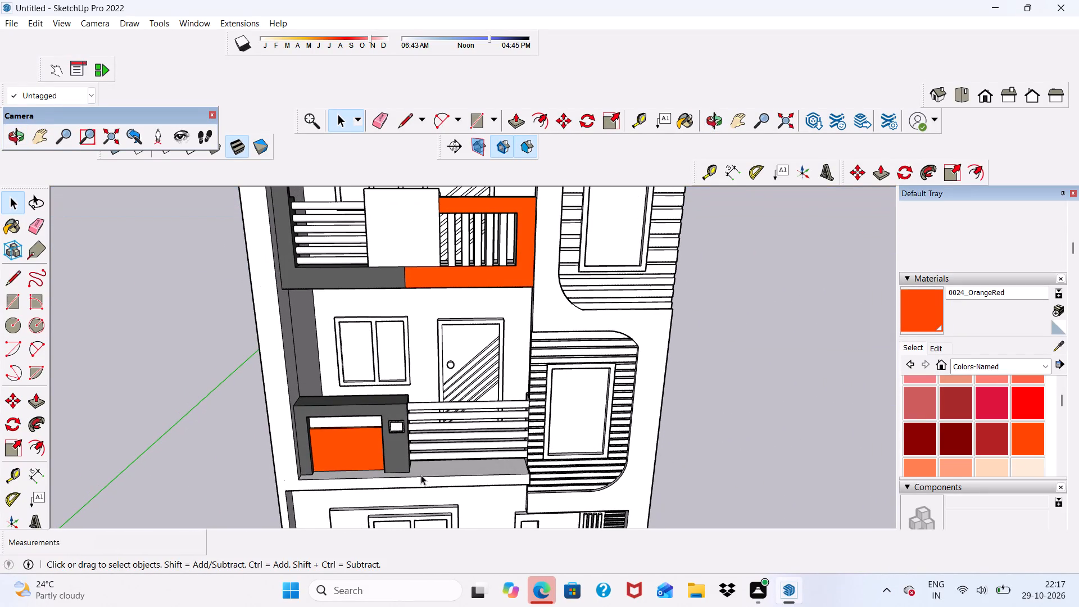
# Paint the six horizontal rails of the lower balcony with 0134_DimGray.
pyautogui.scroll(-3, 944, 420)
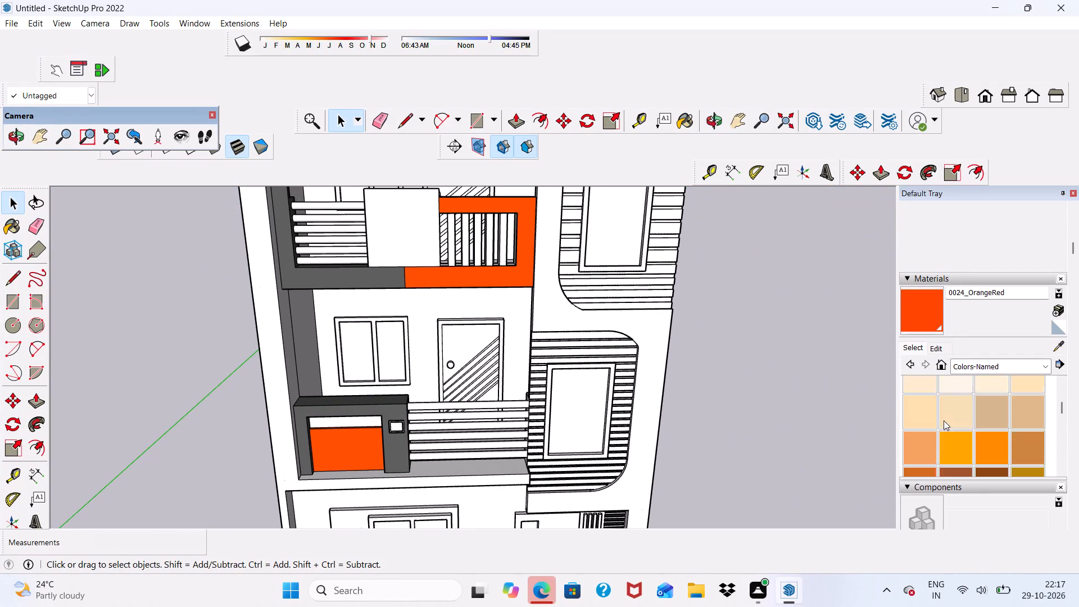
pyautogui.scroll(-2, 944, 420)
pyautogui.scroll(1, 944, 420)
pyautogui.scroll(-6, 944, 420)
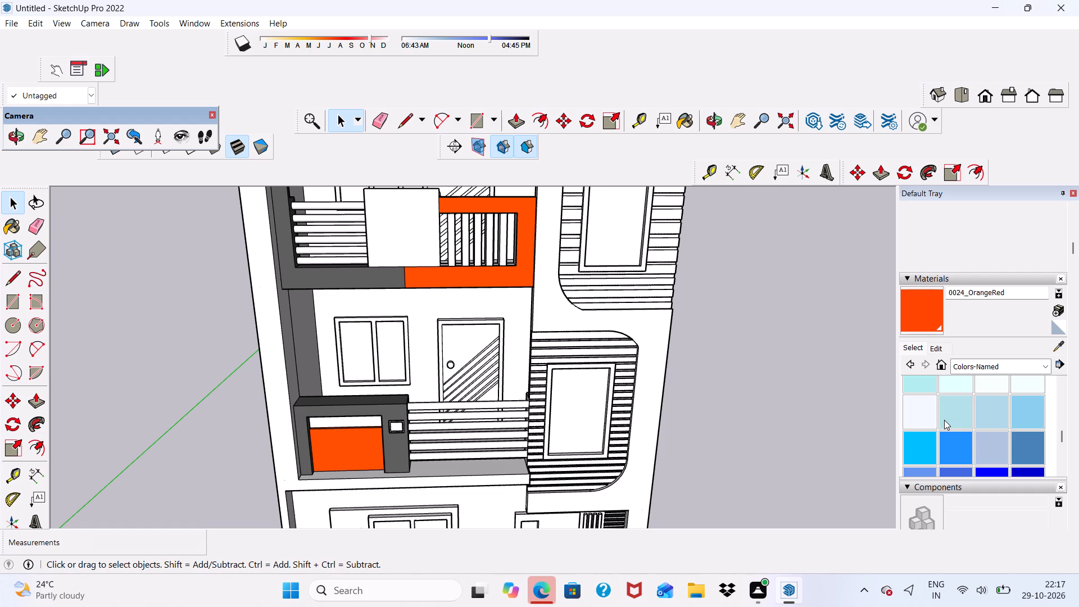
pyautogui.scroll(-5, 944, 420)
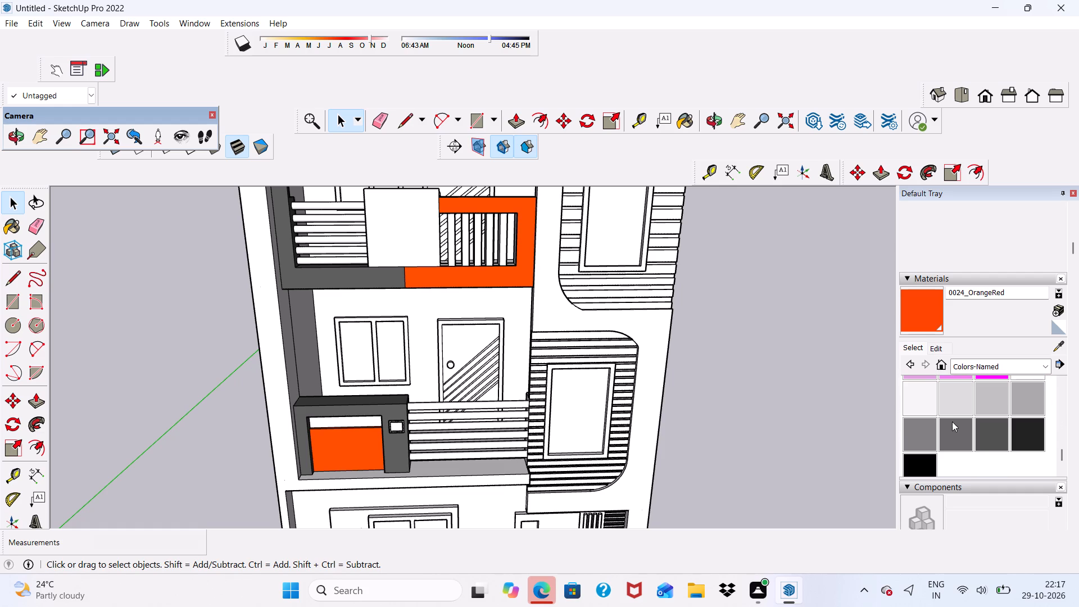
pyautogui.click(950, 426)
pyautogui.scroll(5, 738, 422)
pyautogui.scroll(-6, 559, 379)
pyautogui.scroll(4, 341, 413)
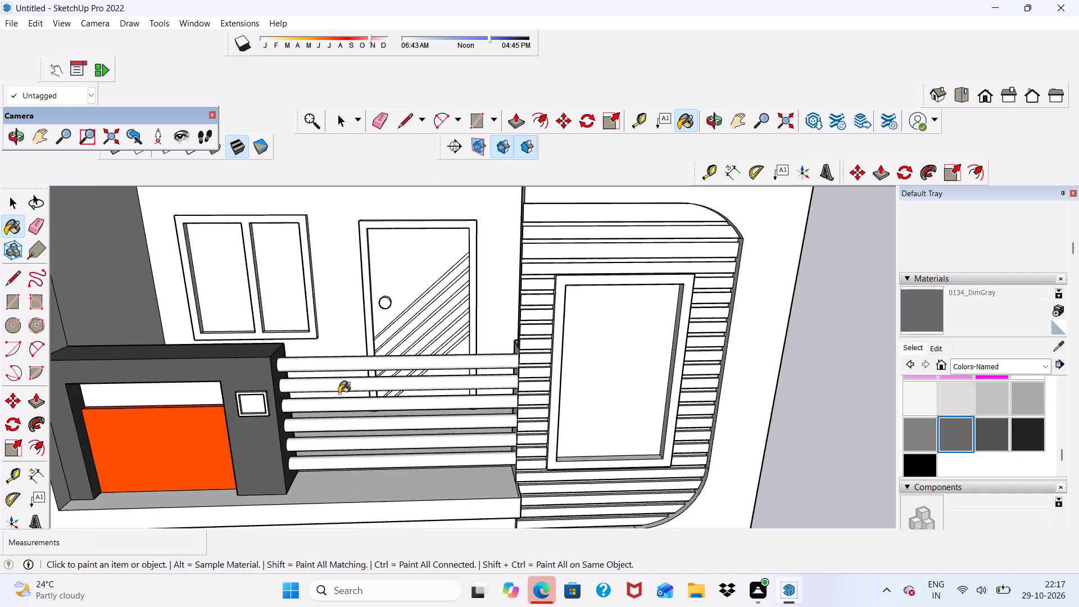
pyautogui.scroll(7, 339, 393)
pyautogui.click(344, 361)
pyautogui.click(332, 398)
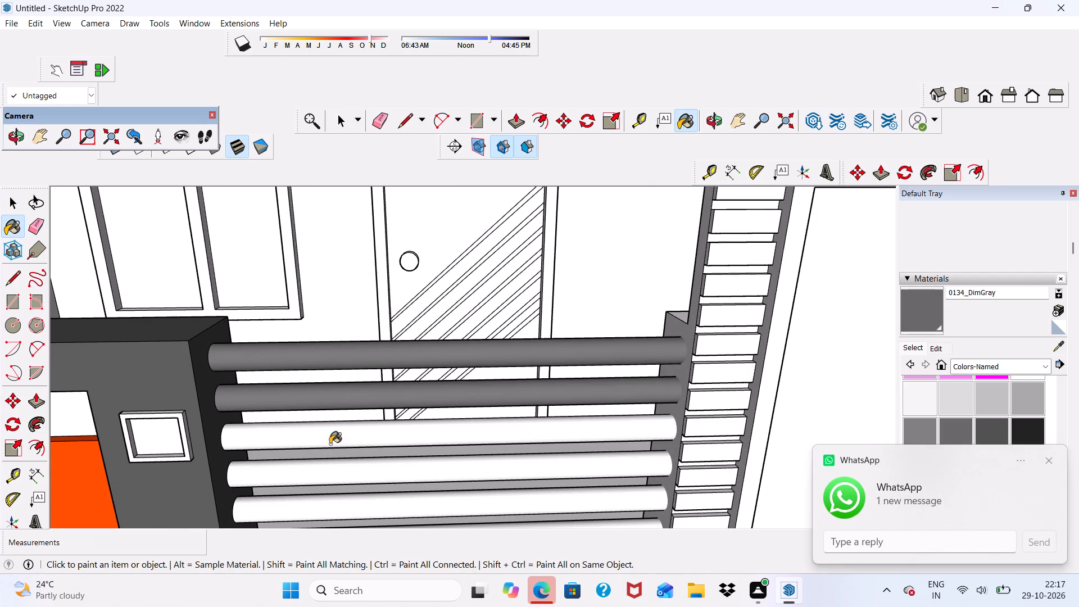
pyautogui.click(330, 437)
pyautogui.scroll(-1, 338, 484)
pyautogui.click(341, 468)
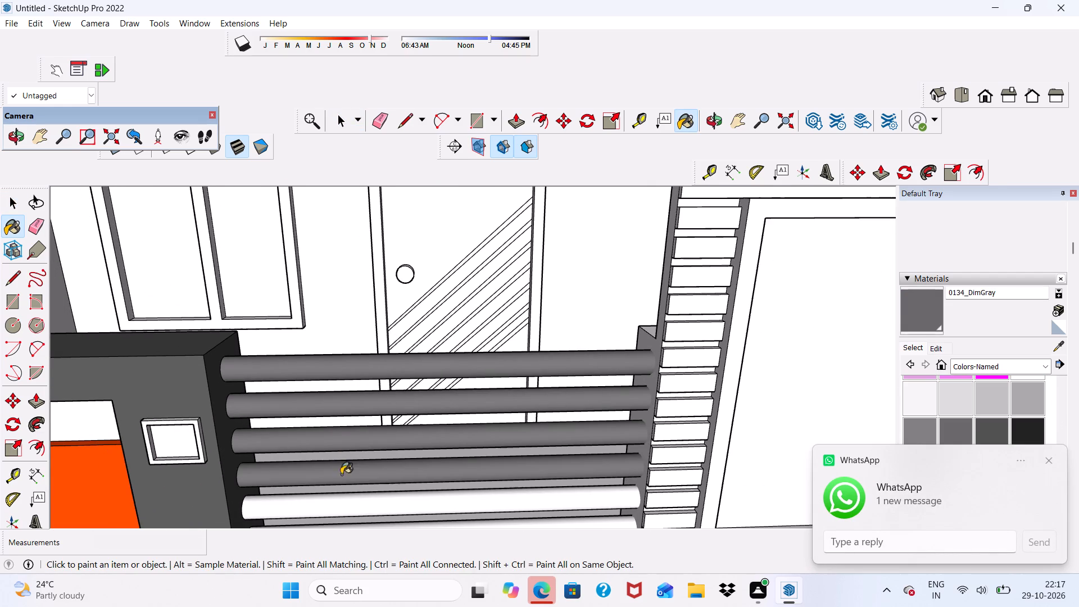
pyautogui.click(329, 505)
pyautogui.scroll(-5, 350, 358)
pyautogui.scroll(4, 351, 442)
pyautogui.click(342, 487)
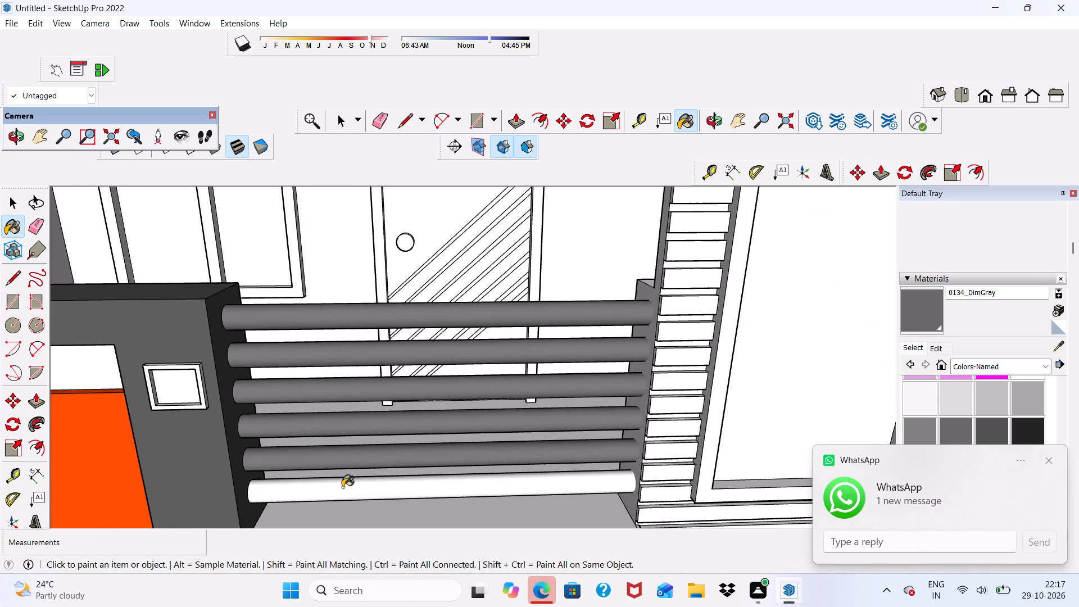
# Paint the top face of the ledge below the lower balcony's rails with 0134_DimGray.
pyautogui.scroll(-6, 353, 327)
pyautogui.moveTo(361, 476); pyautogui.dragTo(361, 546, button='middle')
pyautogui.scroll(2, 345, 463)
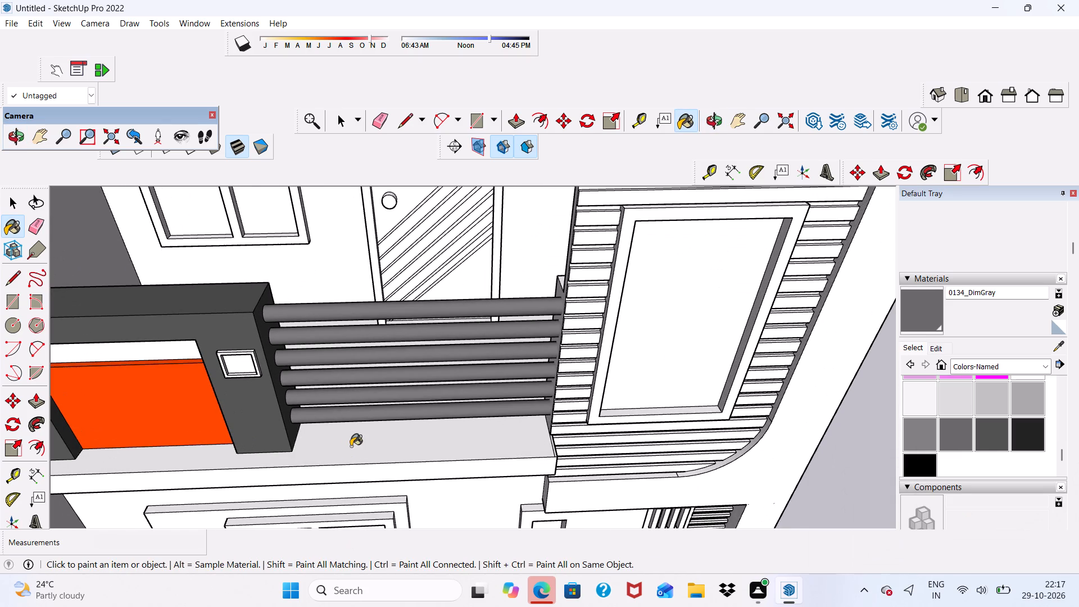
pyautogui.scroll(-2, 351, 446)
pyautogui.moveTo(351, 446); pyautogui.dragTo(347, 374, button='middle')
pyautogui.scroll(5, 343, 463)
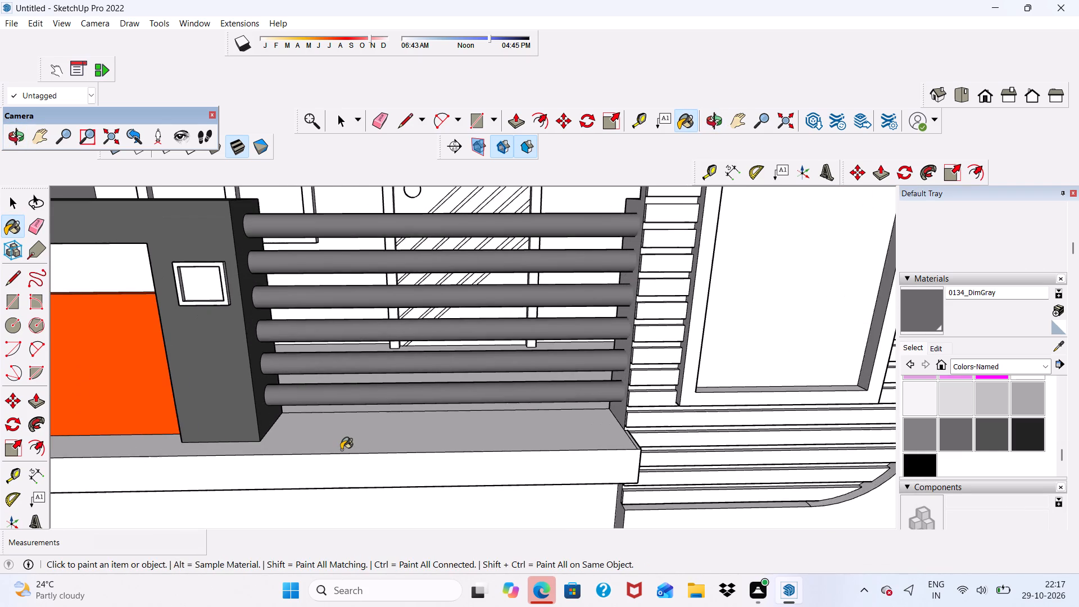
pyautogui.click(341, 450)
# Examine the painted balconies and the whole facade from the front, up close and from a distance.
pyautogui.scroll(-13, 351, 396)
pyautogui.moveTo(434, 425); pyautogui.dragTo(423, 357, button='middle')
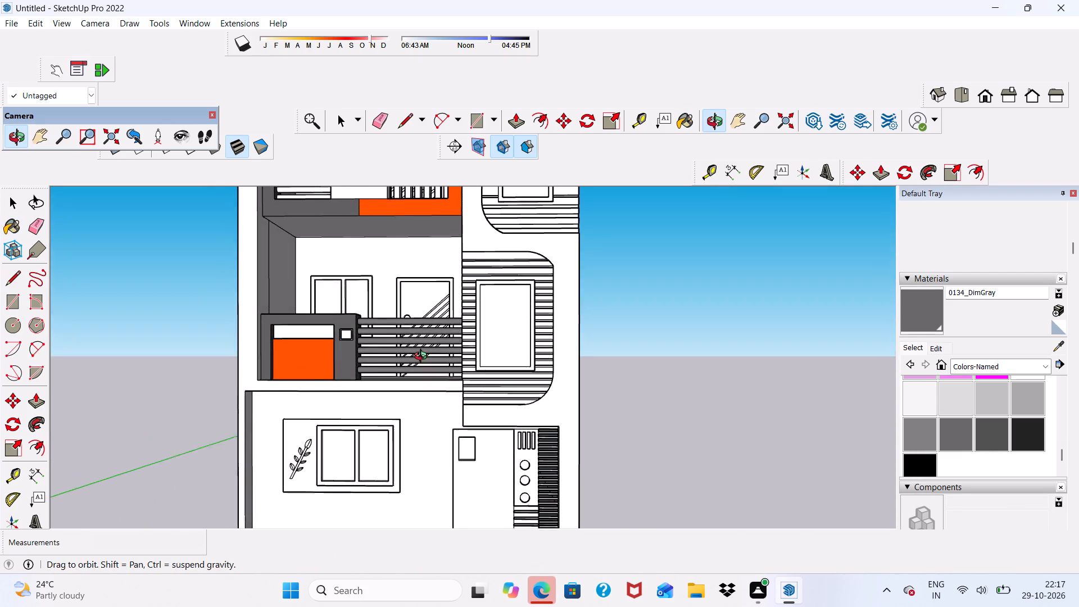
pyautogui.moveTo(423, 357); pyautogui.dragTo(417, 397, button='middle')
pyautogui.scroll(1, 417, 397)
pyautogui.scroll(-4, 417, 397)
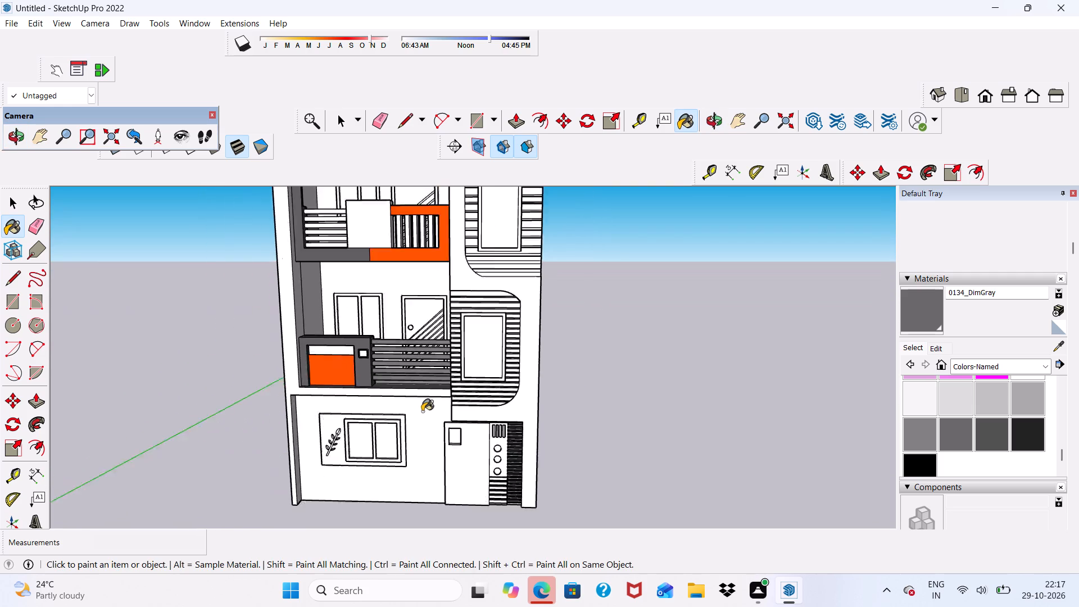
pyautogui.scroll(-16, 422, 411)
pyautogui.scroll(7, 432, 377)
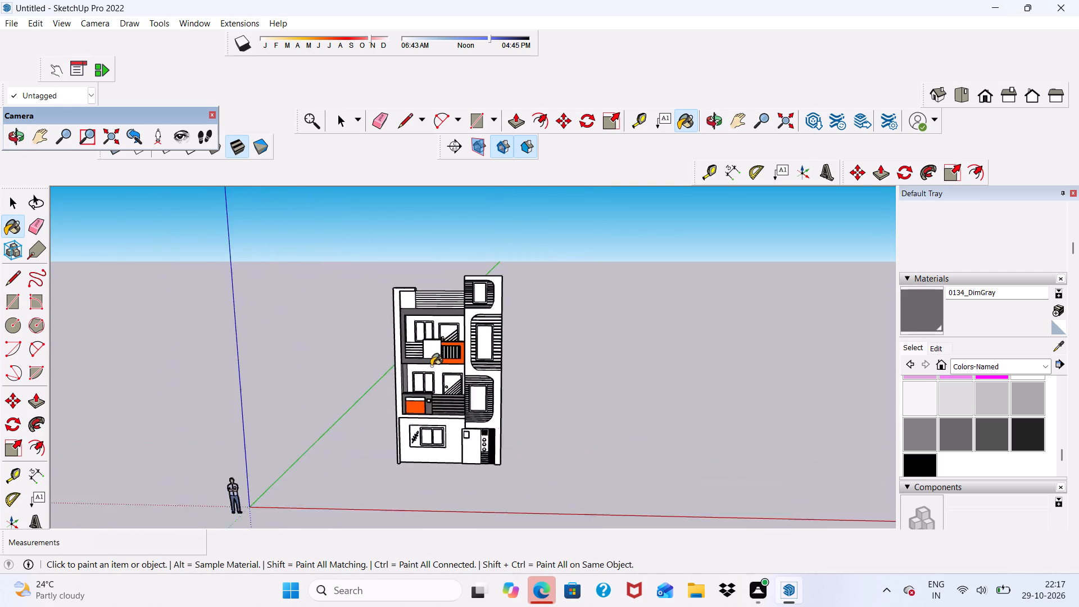
pyautogui.scroll(6, 431, 366)
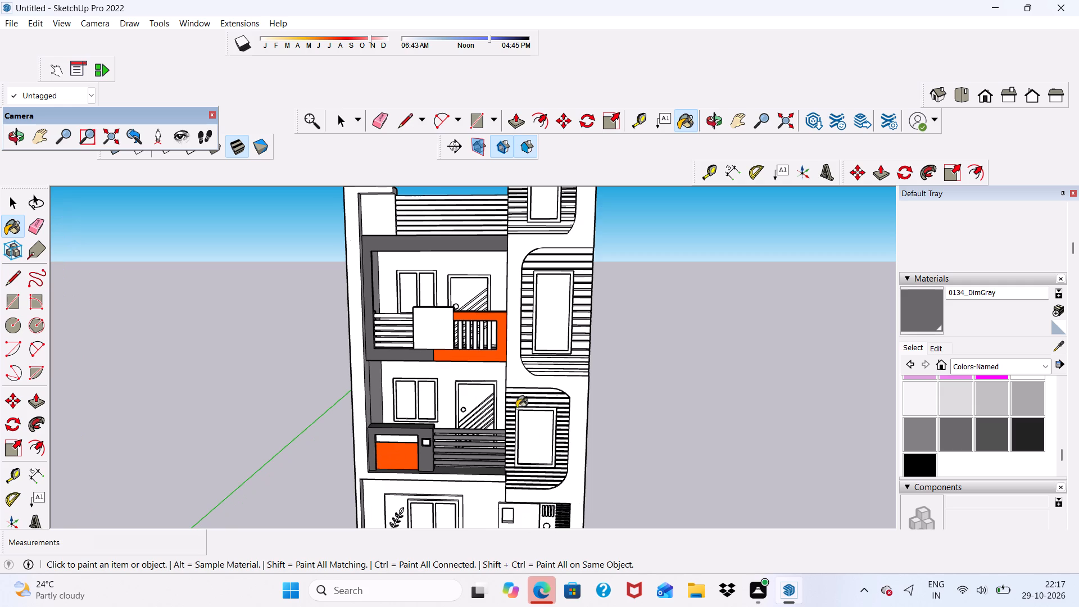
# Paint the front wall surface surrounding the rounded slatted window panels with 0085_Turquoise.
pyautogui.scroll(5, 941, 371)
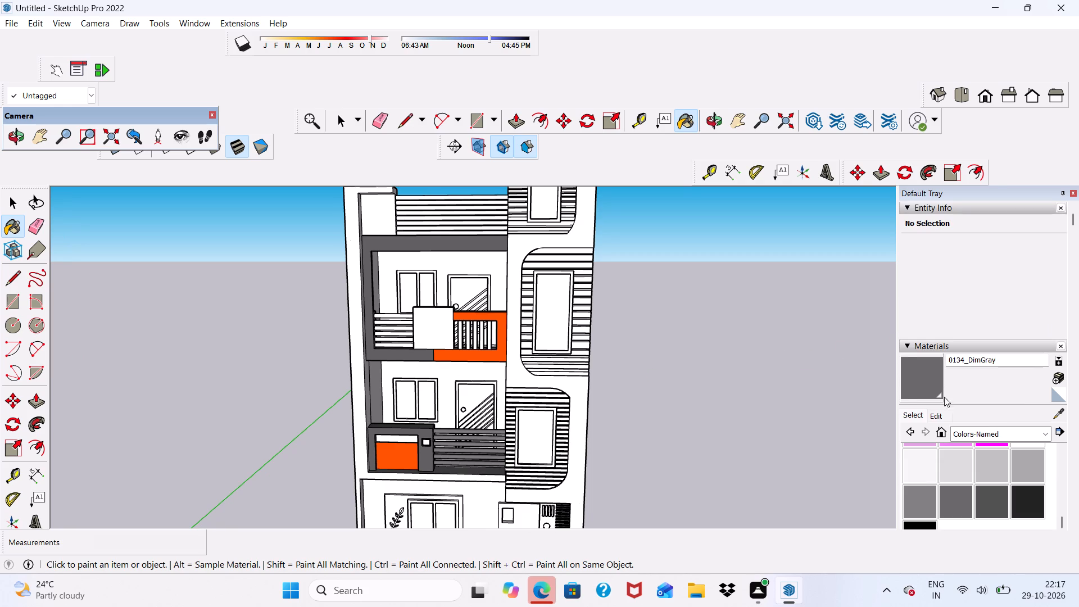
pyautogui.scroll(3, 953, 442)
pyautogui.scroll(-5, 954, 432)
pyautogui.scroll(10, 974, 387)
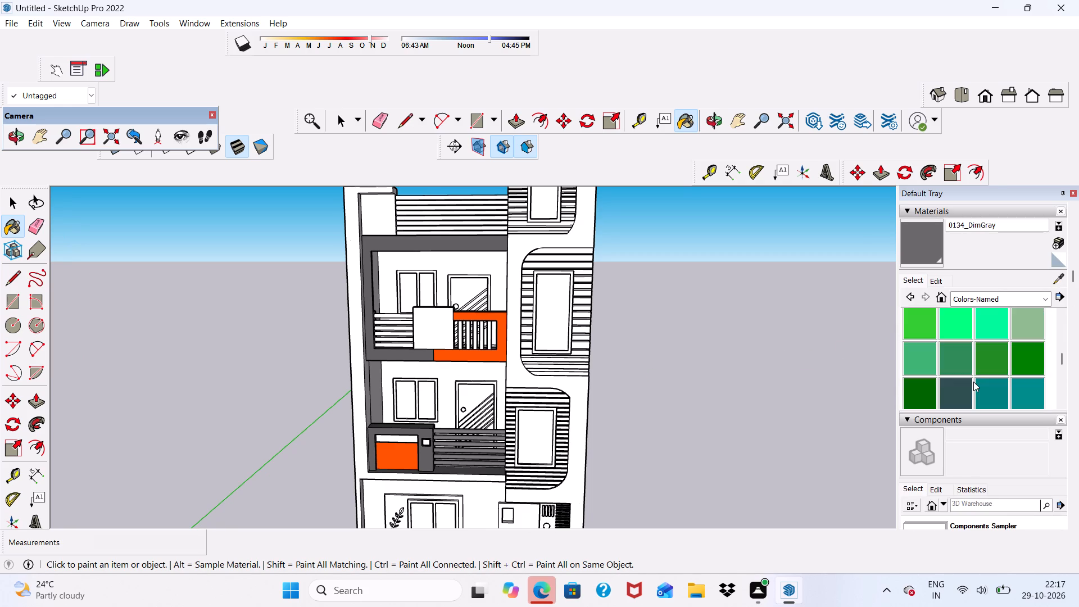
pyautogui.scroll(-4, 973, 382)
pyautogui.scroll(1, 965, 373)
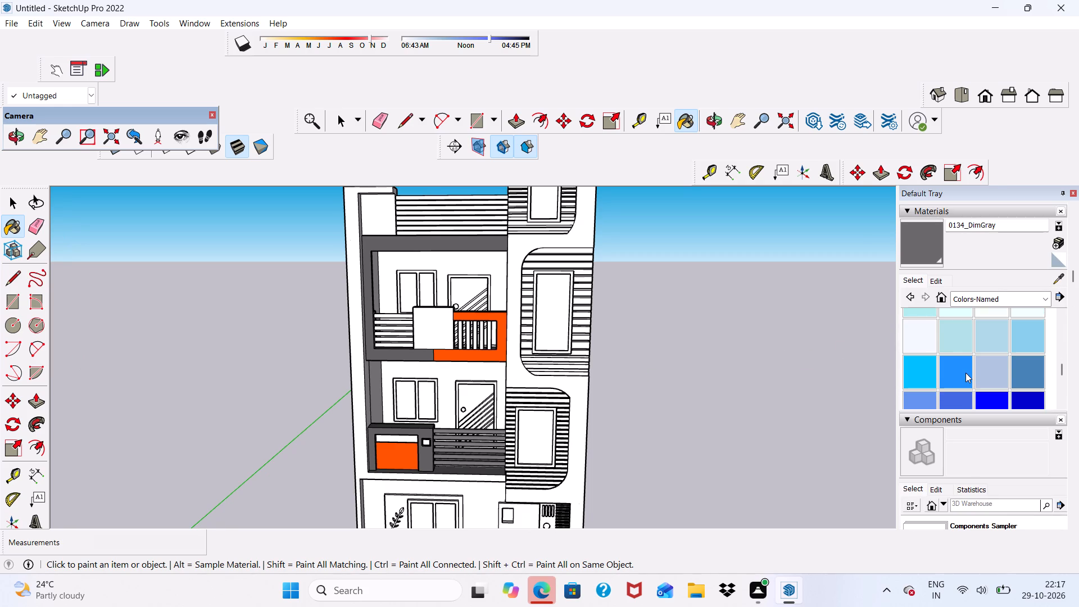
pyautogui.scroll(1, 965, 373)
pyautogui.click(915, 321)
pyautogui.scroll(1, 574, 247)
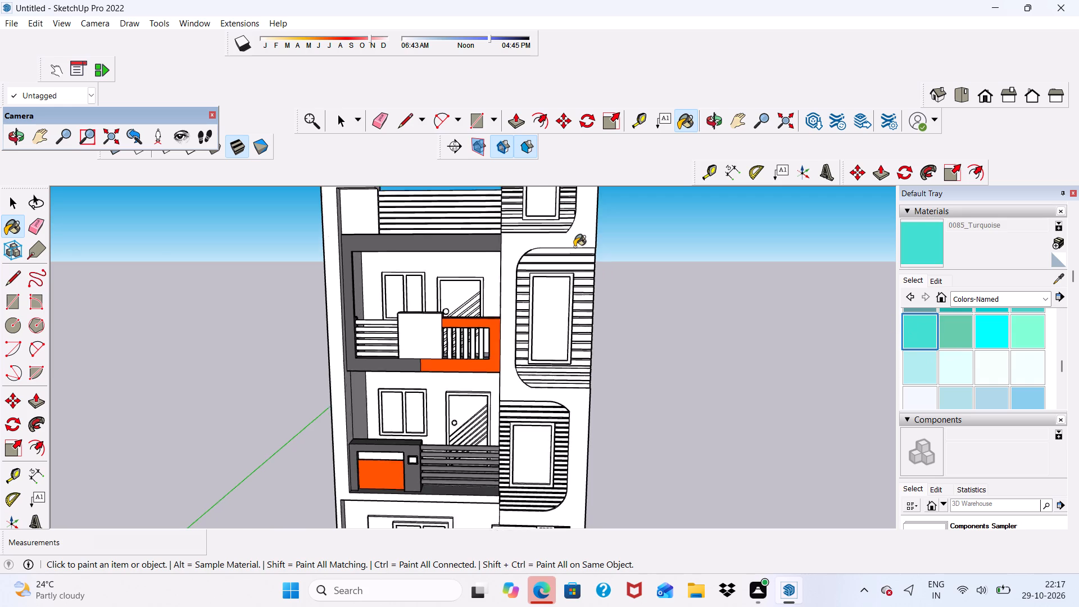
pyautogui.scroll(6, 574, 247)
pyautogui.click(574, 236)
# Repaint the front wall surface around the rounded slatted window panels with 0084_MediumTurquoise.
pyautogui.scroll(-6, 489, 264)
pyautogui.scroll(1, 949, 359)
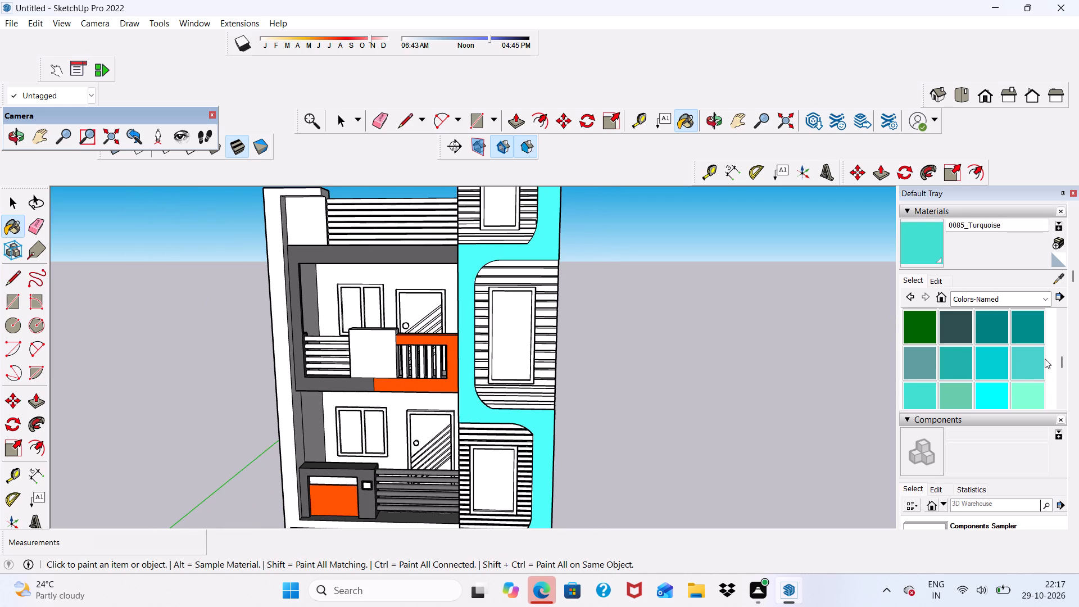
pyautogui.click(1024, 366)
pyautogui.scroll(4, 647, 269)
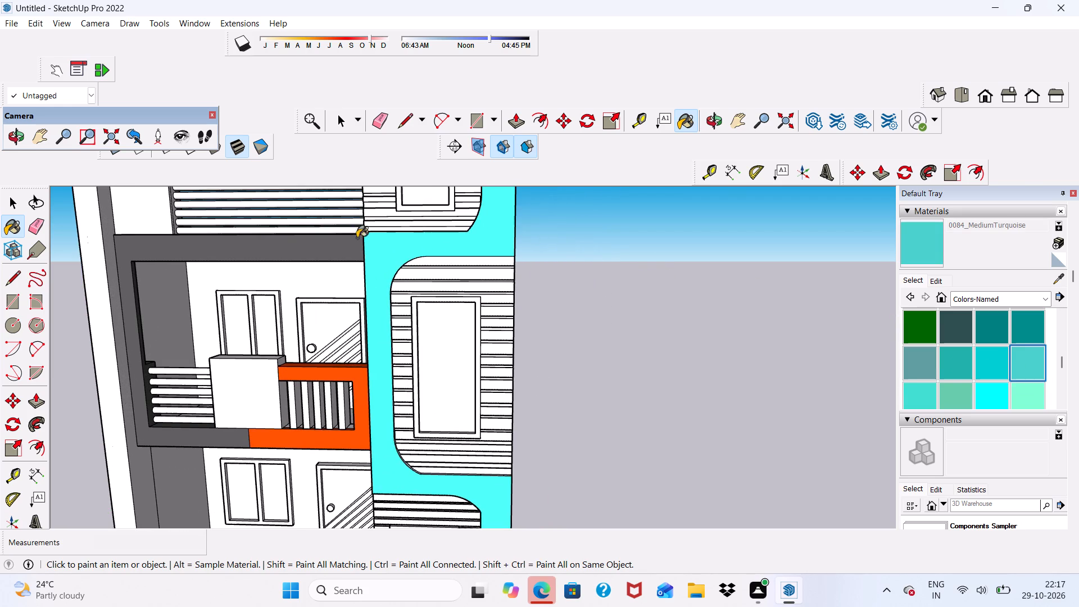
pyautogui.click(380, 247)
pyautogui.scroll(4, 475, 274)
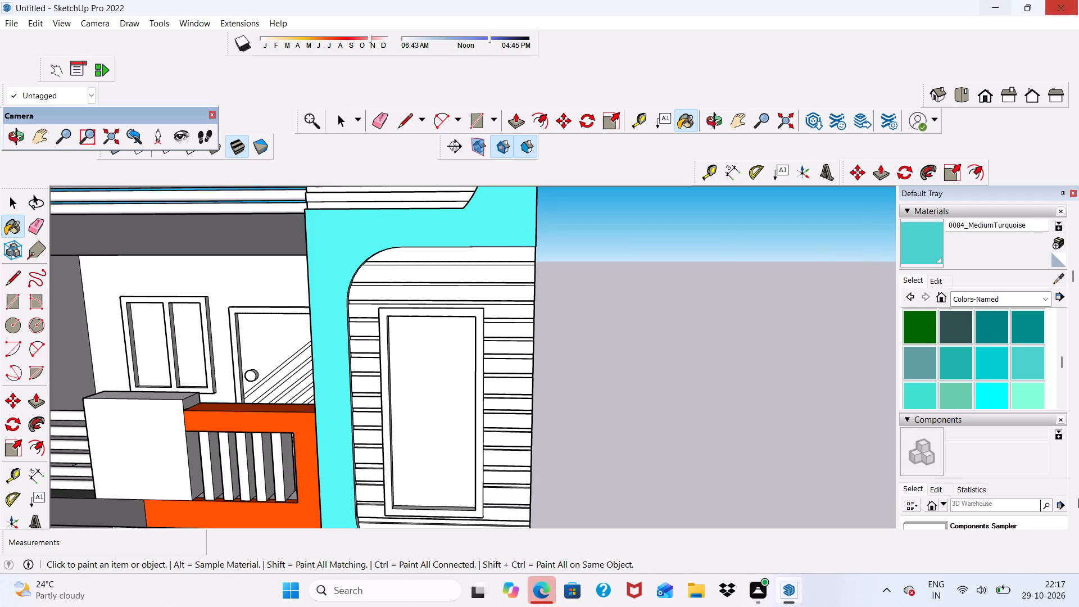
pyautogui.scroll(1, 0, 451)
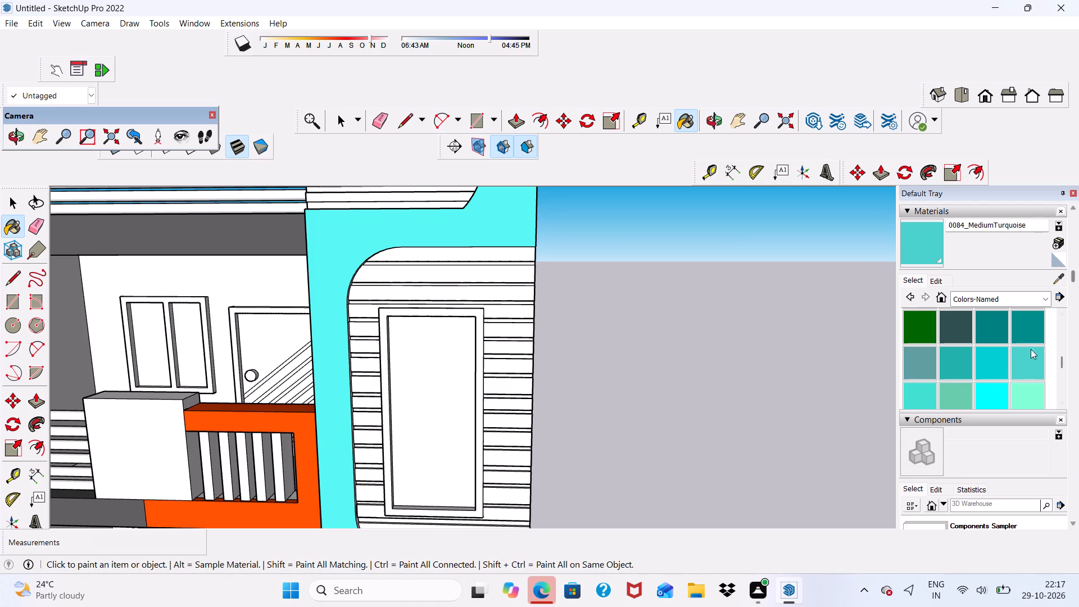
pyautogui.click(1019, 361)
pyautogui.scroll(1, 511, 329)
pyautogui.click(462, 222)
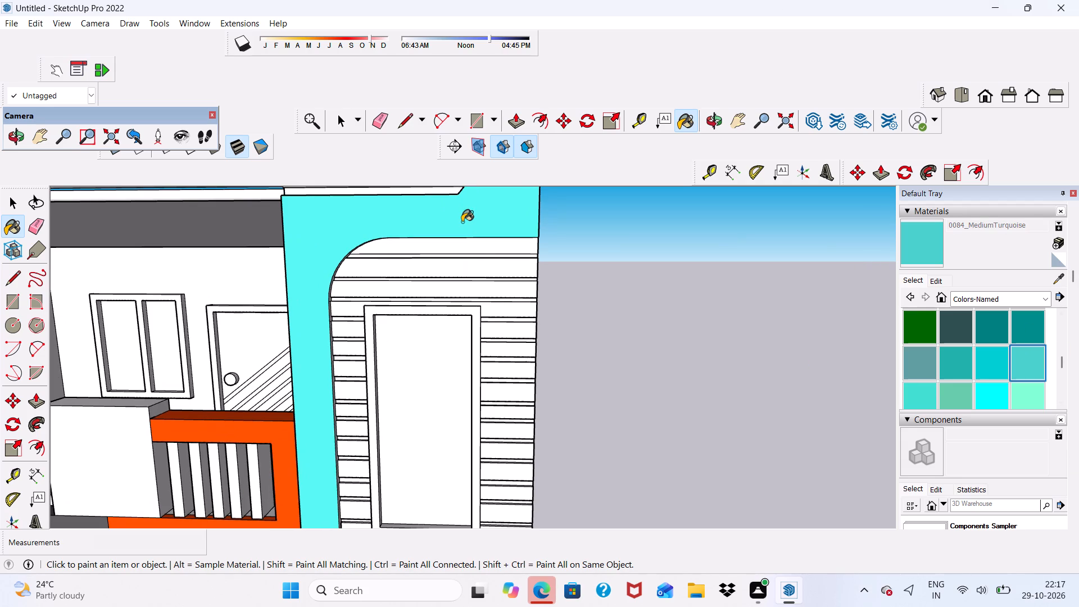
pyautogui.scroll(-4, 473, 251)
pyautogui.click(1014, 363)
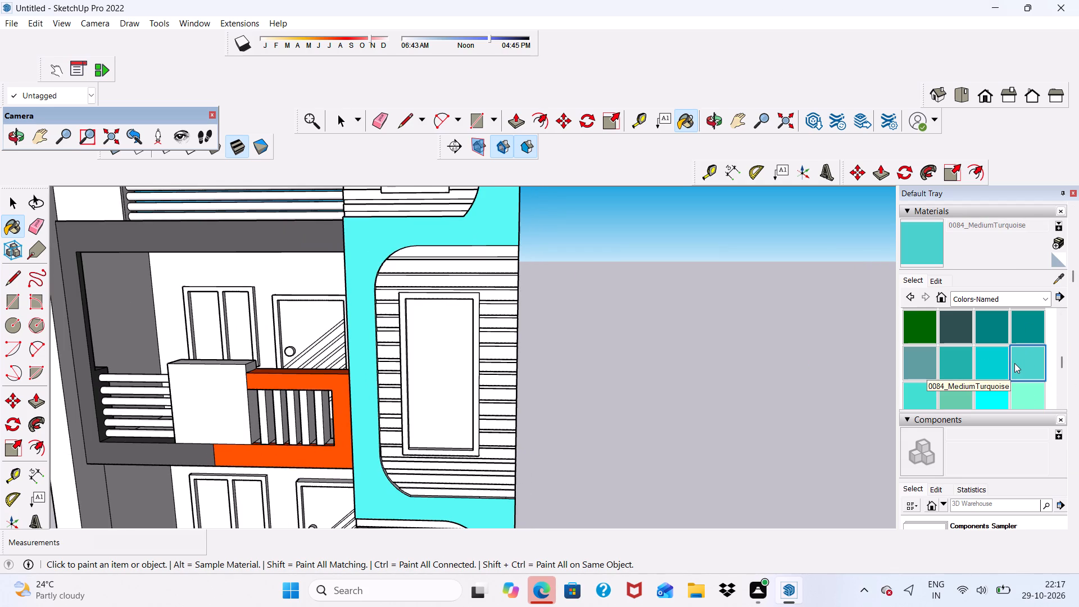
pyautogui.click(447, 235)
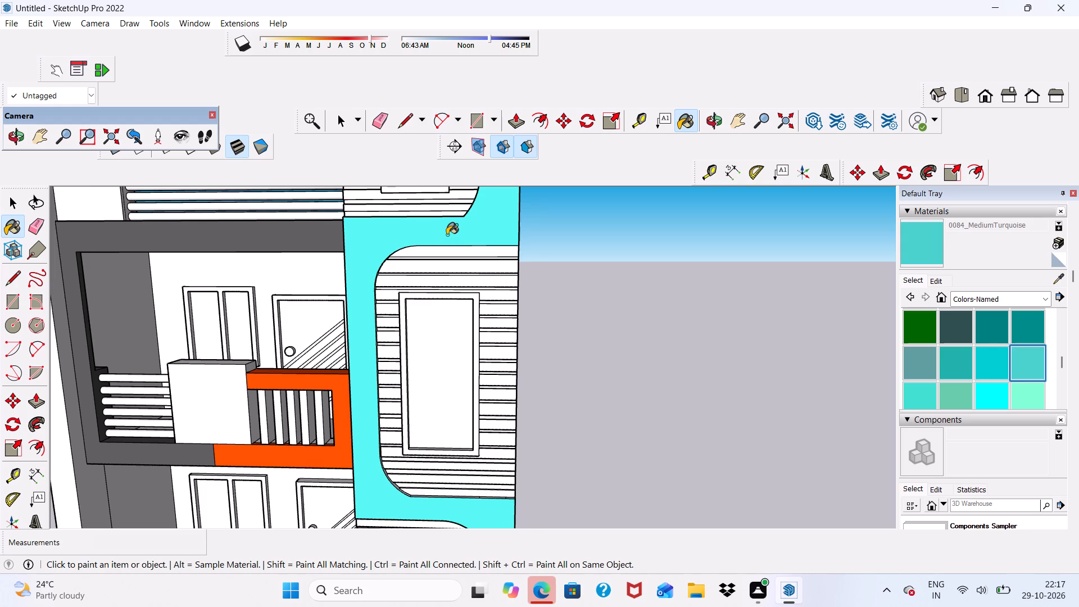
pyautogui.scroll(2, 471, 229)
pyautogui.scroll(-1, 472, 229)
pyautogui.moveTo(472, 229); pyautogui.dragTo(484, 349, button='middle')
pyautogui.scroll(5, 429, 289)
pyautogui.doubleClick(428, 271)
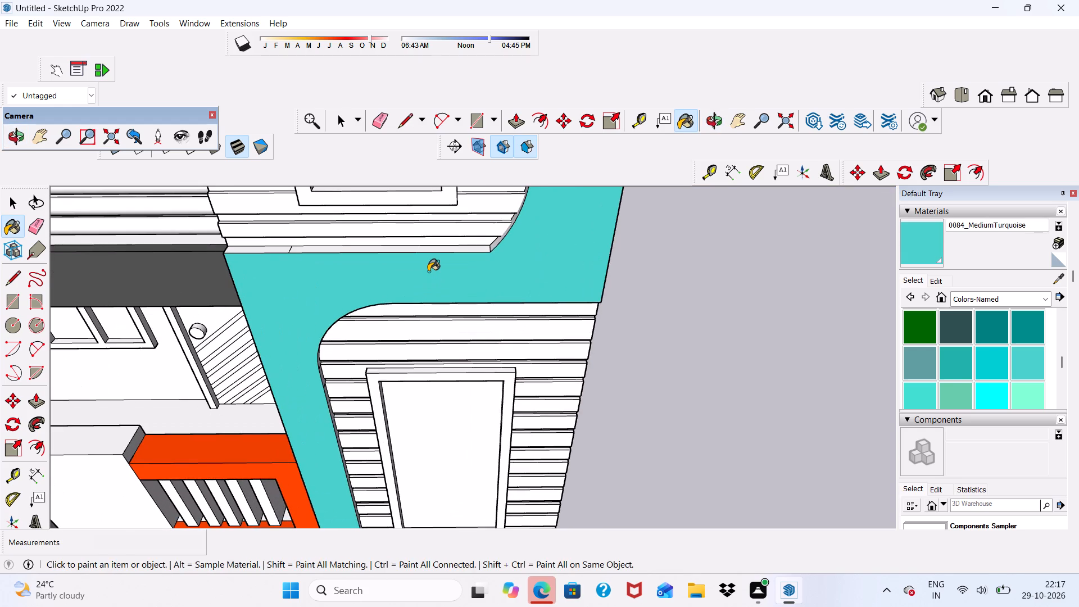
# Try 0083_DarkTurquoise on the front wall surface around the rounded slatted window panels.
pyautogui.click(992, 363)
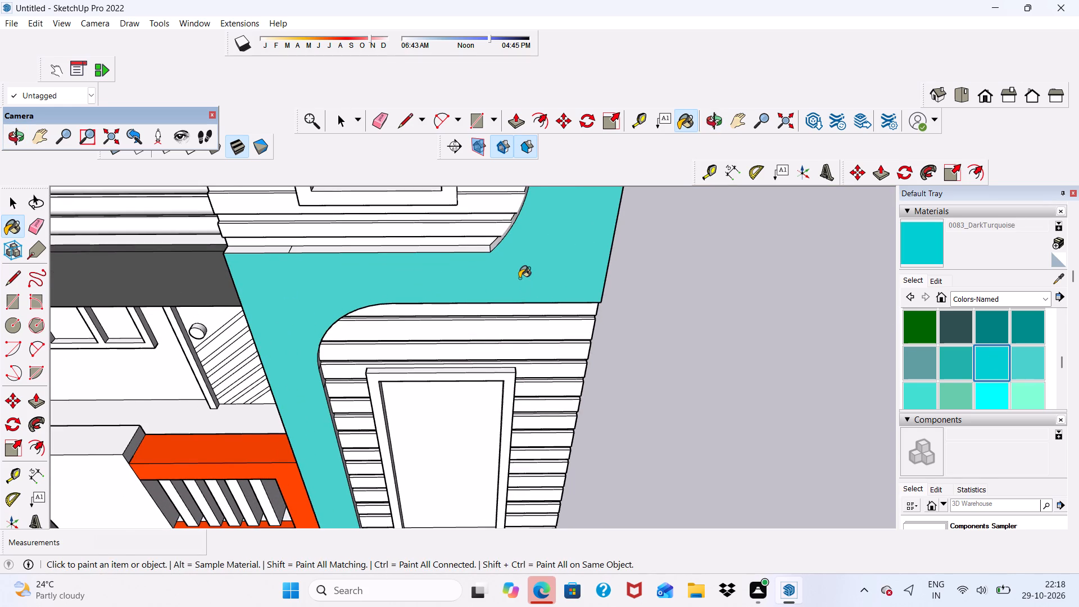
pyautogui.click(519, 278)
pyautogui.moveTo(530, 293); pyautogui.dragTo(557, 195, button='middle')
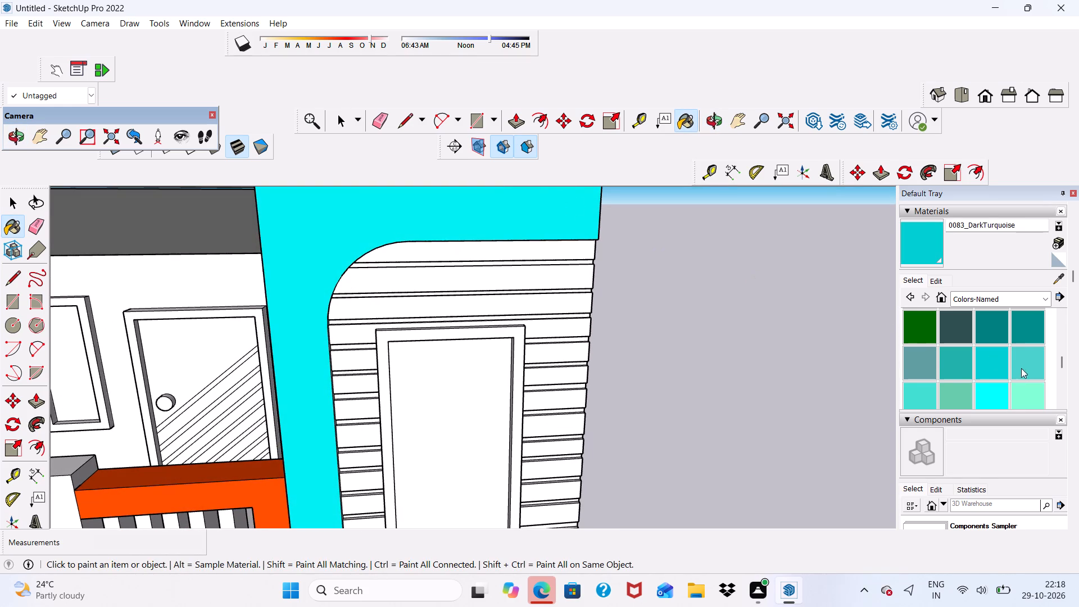
# Paint the front wall surface around the rounded slatted window panels with 0081_CadetBlue.
pyautogui.scroll(1, 992, 356)
pyautogui.scroll(-1, 945, 382)
pyautogui.click(918, 360)
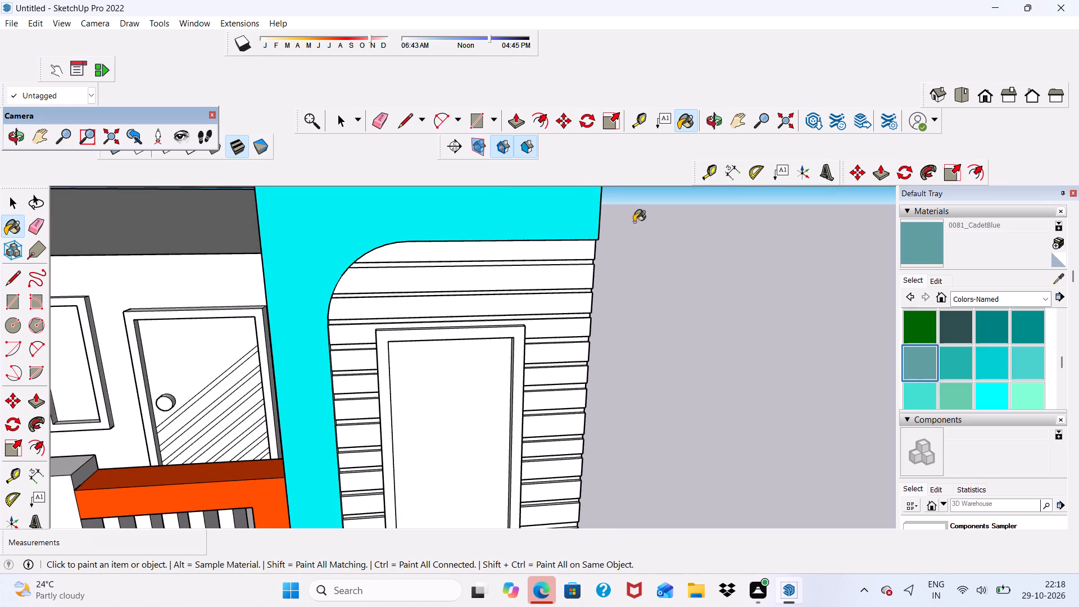
pyautogui.click(581, 205)
# Paint the window wall's narrow side faces above and beside the upper balcony's orange frame with 0081_CadetBlue.
pyautogui.scroll(-10, 581, 256)
pyautogui.moveTo(614, 355); pyautogui.dragTo(513, 397, button='middle')
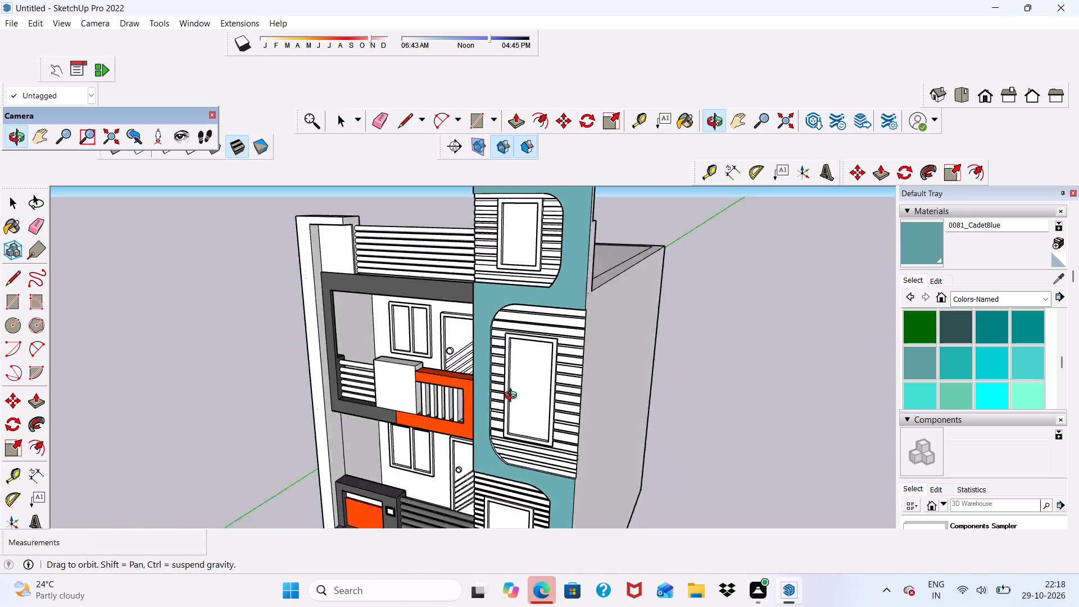
pyautogui.moveTo(513, 397); pyautogui.dragTo(738, 539, button='middle')
pyautogui.scroll(16, 478, 304)
pyautogui.scroll(-9, 383, 268)
pyautogui.moveTo(425, 367); pyautogui.dragTo(496, 291, button='middle')
pyautogui.scroll(4, 448, 343)
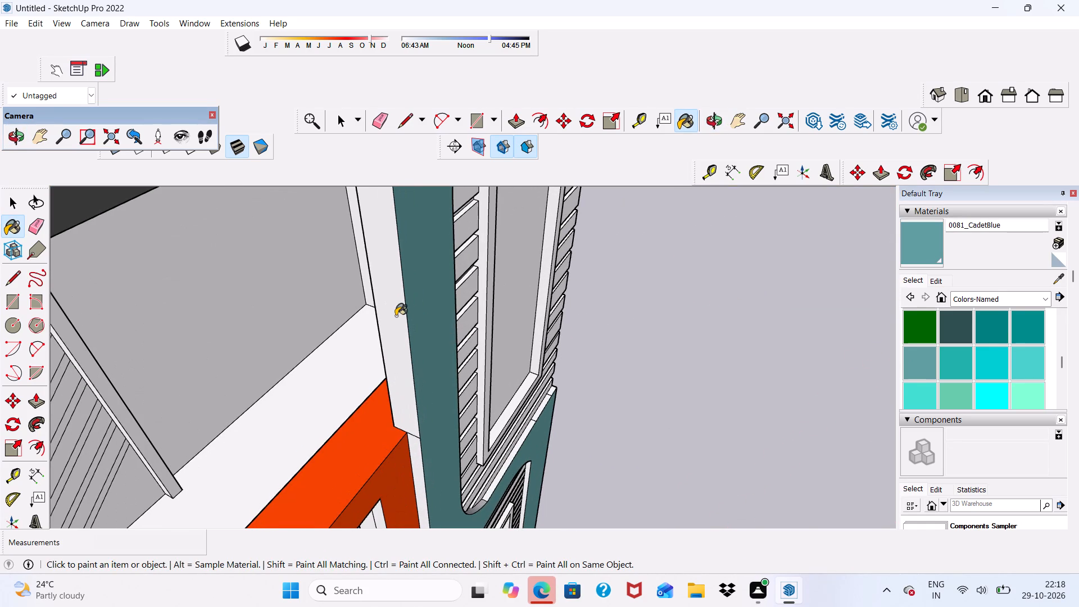
pyautogui.click(395, 316)
pyautogui.scroll(-7, 395, 316)
pyautogui.moveTo(493, 407); pyautogui.dragTo(501, 297, button='middle')
pyautogui.scroll(9, 437, 322)
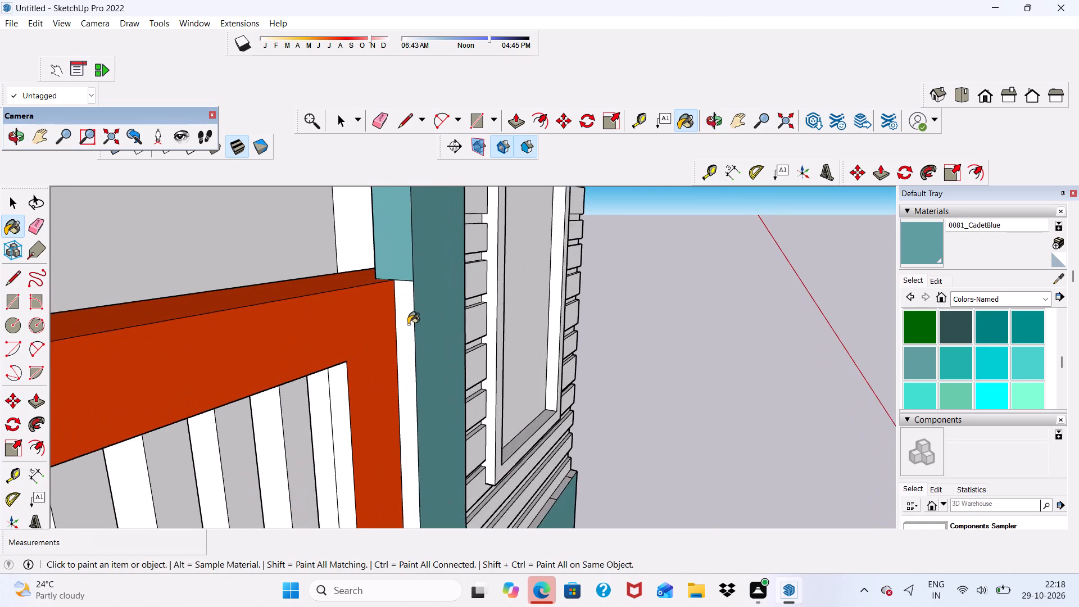
pyautogui.scroll(-1, 408, 324)
pyautogui.click(408, 324)
# Paint the window wall's narrow side face between the orange frame and the lower balcony rails with 0081_CadetBlue.
pyautogui.moveTo(408, 324); pyautogui.dragTo(424, 219, button='middle')
pyautogui.scroll(1, 424, 219)
pyautogui.scroll(-7, 412, 219)
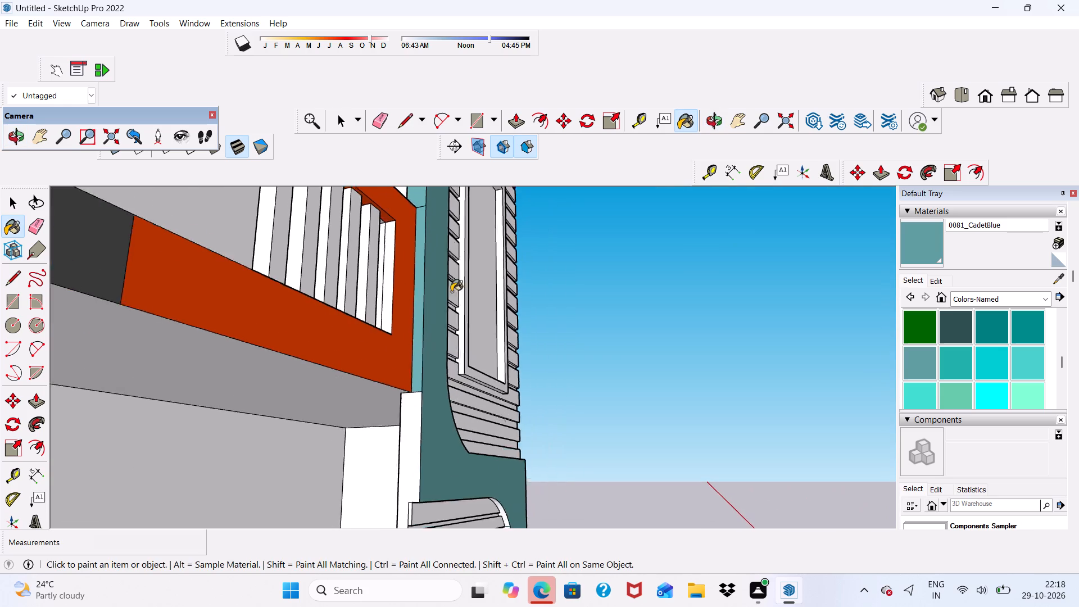
pyautogui.scroll(-1, 451, 292)
pyautogui.scroll(6, 439, 367)
pyautogui.scroll(-1, 413, 401)
pyautogui.scroll(2, 389, 440)
pyautogui.click(392, 441)
# Paint the curved top edge and straight outer edge of the lower slatted window panel's recess with 0081_CadetBlue.
pyautogui.scroll(-14, 384, 294)
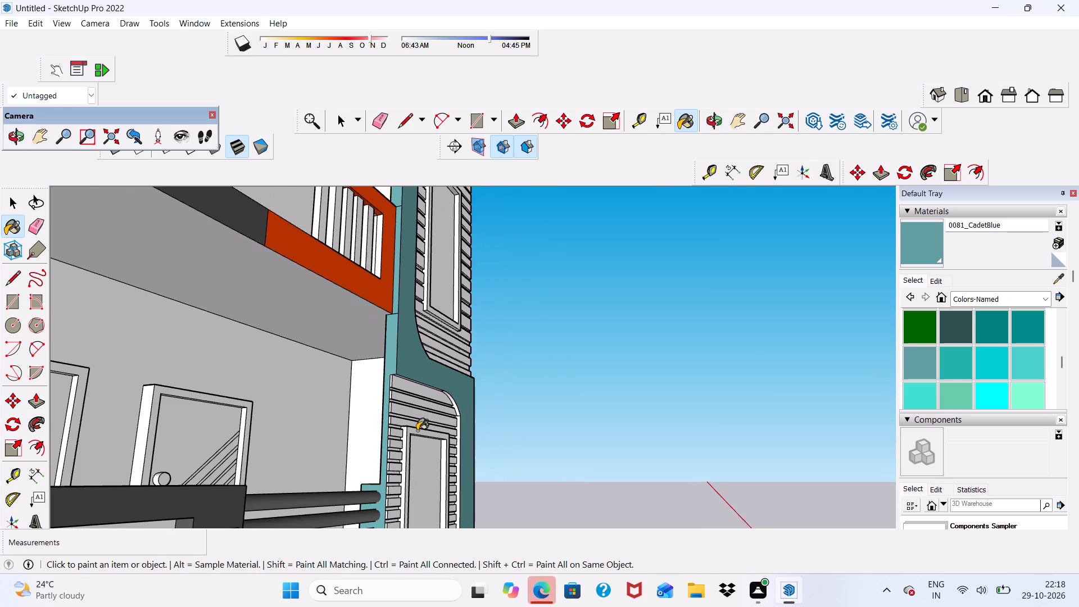
pyautogui.scroll(-4, 414, 403)
pyautogui.scroll(13, 432, 423)
pyautogui.scroll(-1, 436, 409)
pyautogui.scroll(9, 436, 369)
pyautogui.click(458, 320)
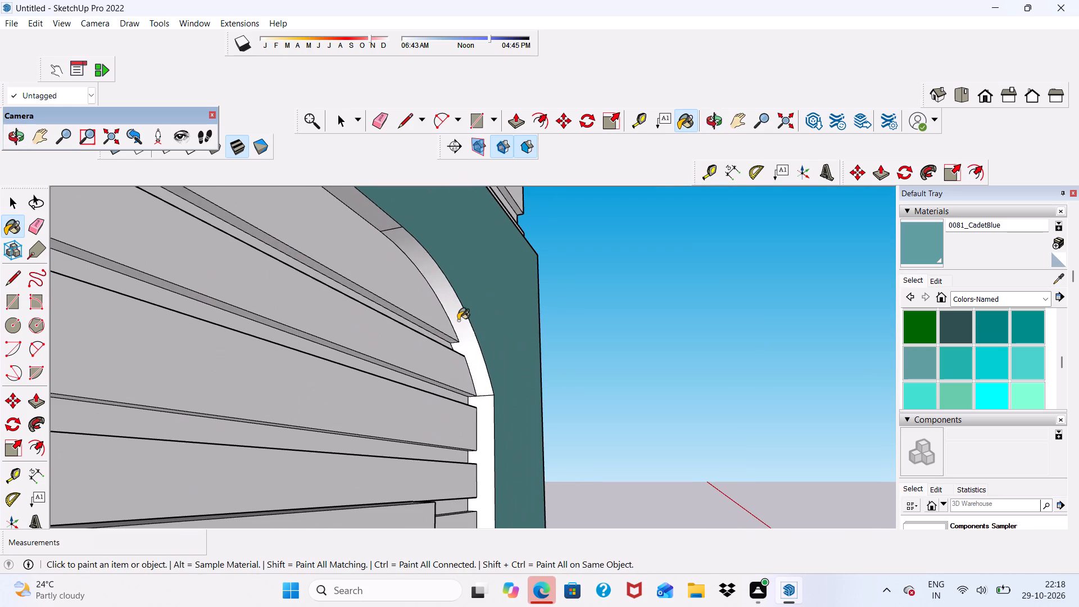
pyautogui.click(366, 207)
pyautogui.scroll(-5, 371, 223)
pyautogui.scroll(4, 491, 445)
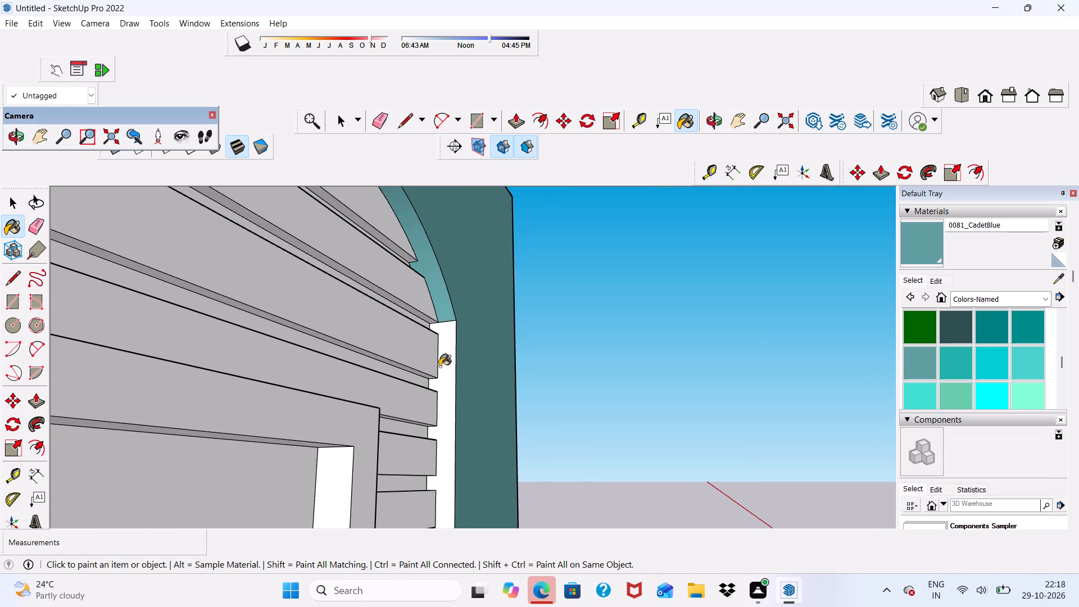
pyautogui.click(443, 364)
# Paint the lower curve and bottom edge of the lower slatted window panel's recess with 0081_CadetBlue.
pyautogui.scroll(-20, 459, 309)
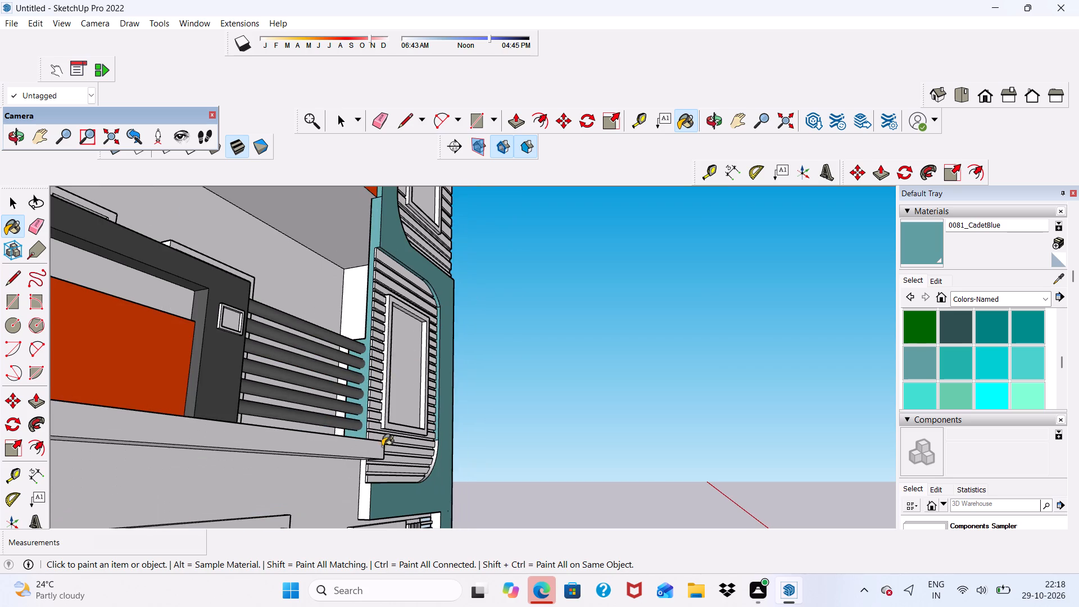
pyautogui.scroll(11, 395, 496)
pyautogui.click(341, 476)
pyautogui.scroll(6, 512, 427)
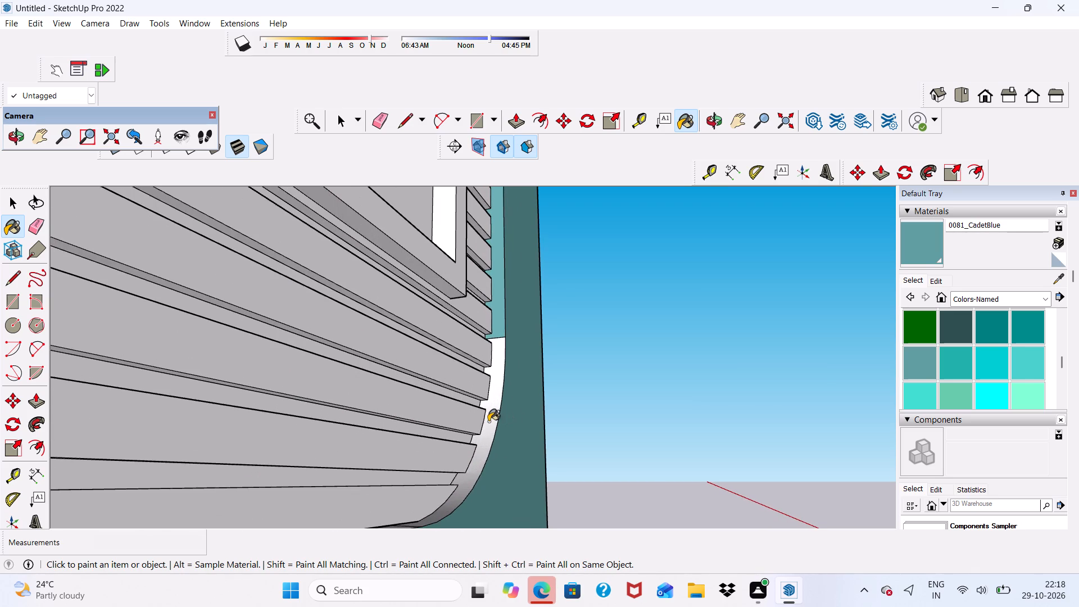
pyautogui.click(487, 423)
pyautogui.scroll(-7, 473, 357)
pyautogui.scroll(1, 470, 379)
pyautogui.moveTo(471, 380); pyautogui.dragTo(370, 483, button='middle')
pyautogui.scroll(2, 364, 447)
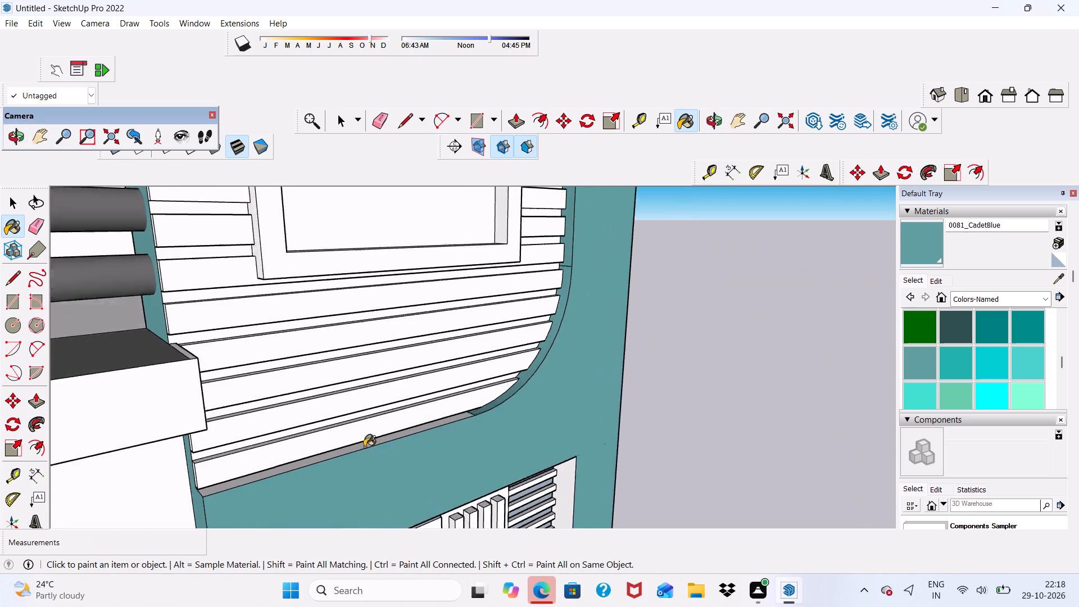
pyautogui.scroll(3, 364, 447)
pyautogui.click(364, 447)
pyautogui.scroll(-4, 364, 428)
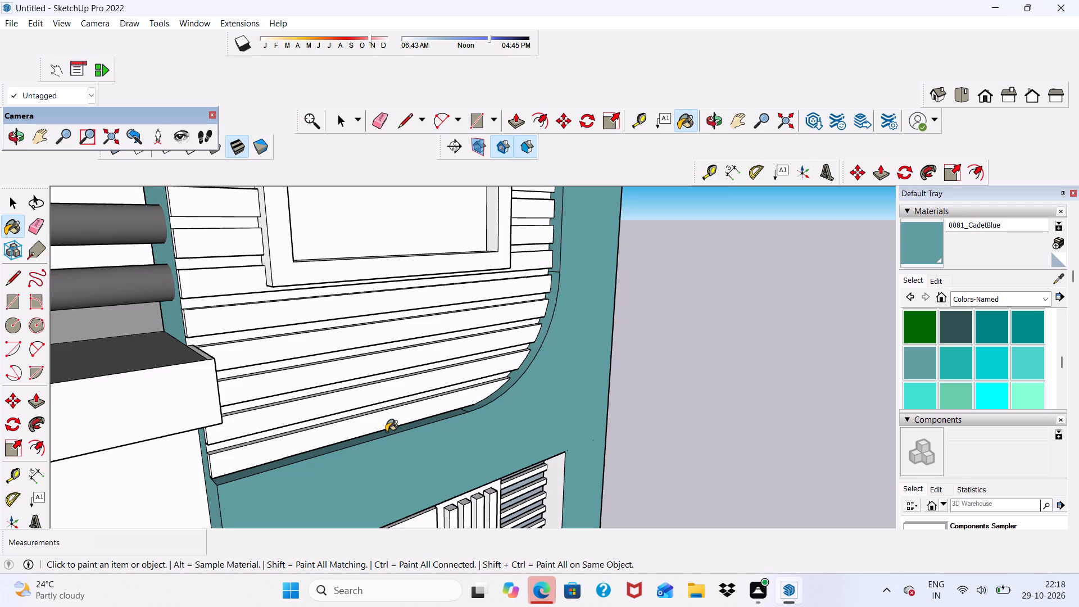
pyautogui.scroll(-2, 409, 570)
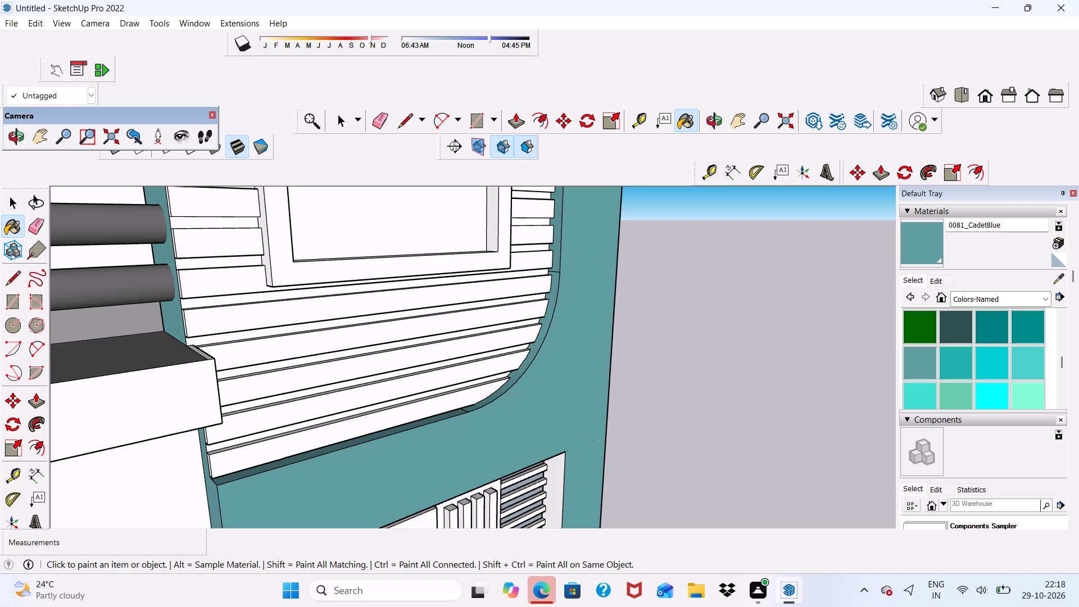
# Paint the window wall's underside and inner side face around the ground-floor panel with round openings in 0081_CadetBlue.
pyautogui.scroll(-1, 410, 591)
pyautogui.scroll(1, 484, 473)
pyautogui.scroll(-3, 325, 436)
pyautogui.scroll(-6, 398, 440)
pyautogui.moveTo(509, 402); pyautogui.dragTo(369, 432, button='middle')
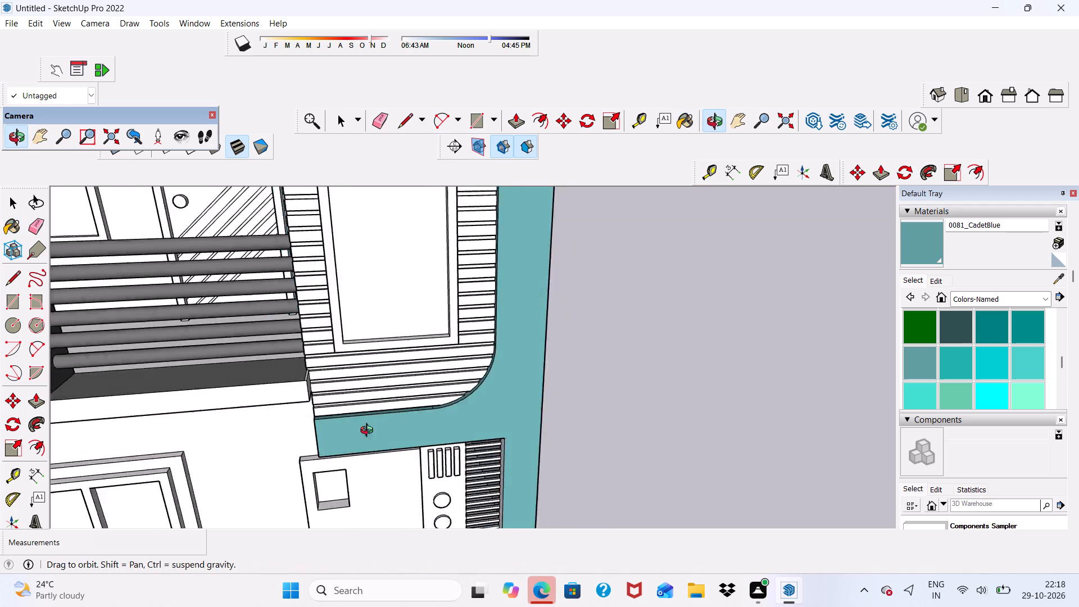
pyautogui.moveTo(369, 432); pyautogui.dragTo(236, 429, button='middle')
pyautogui.scroll(-6, 321, 398)
pyautogui.scroll(7, 416, 352)
pyautogui.scroll(-7, 442, 317)
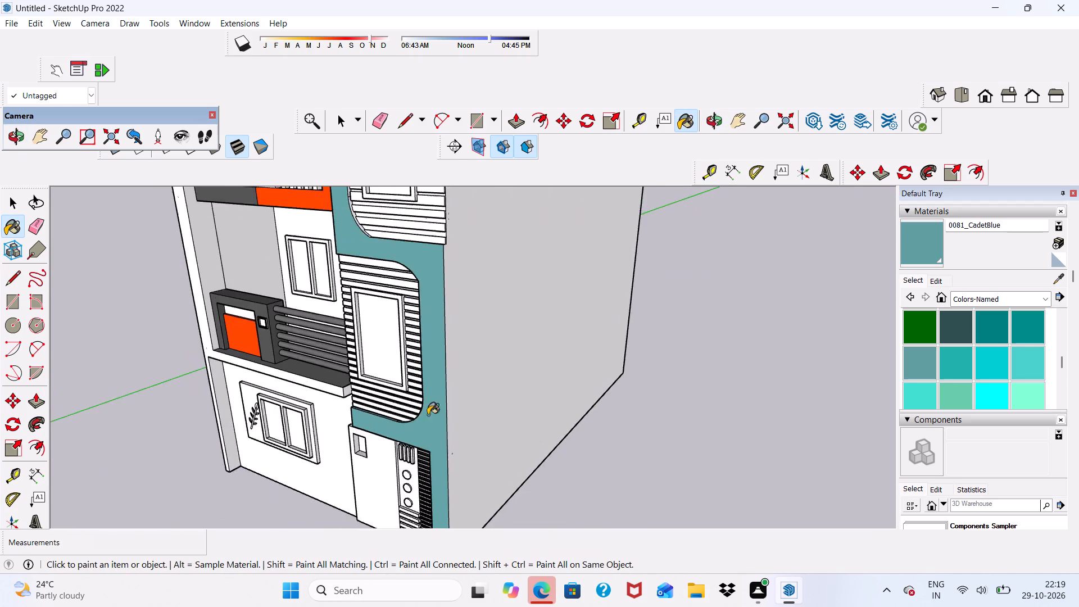
pyautogui.moveTo(428, 415); pyautogui.dragTo(717, 188, button='middle')
pyautogui.scroll(5, 586, 323)
pyautogui.scroll(-1, 465, 396)
pyautogui.scroll(5, 469, 388)
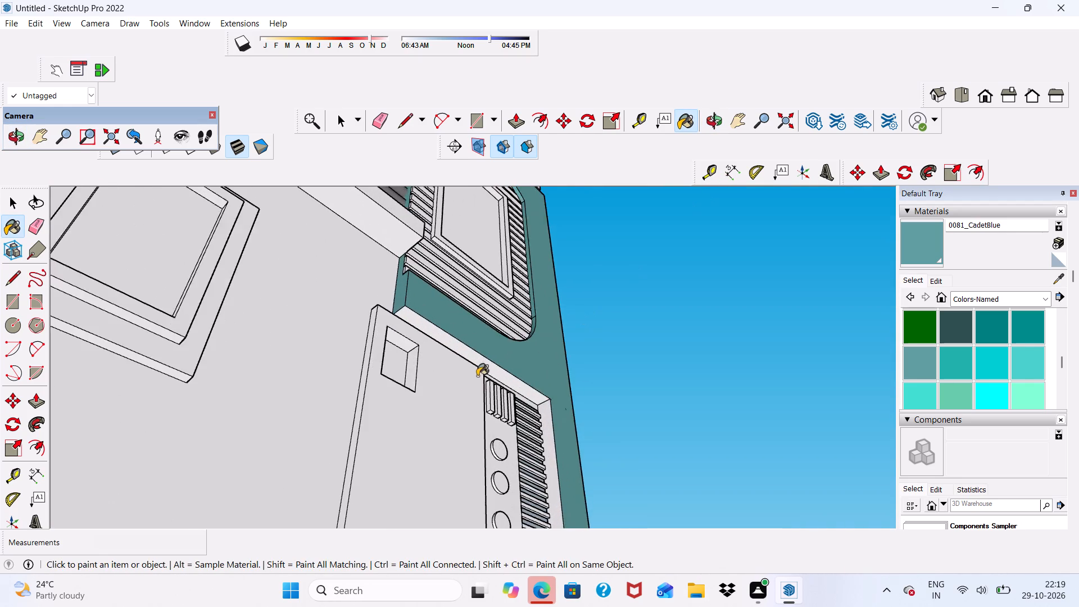
pyautogui.scroll(4, 477, 376)
pyautogui.click(474, 341)
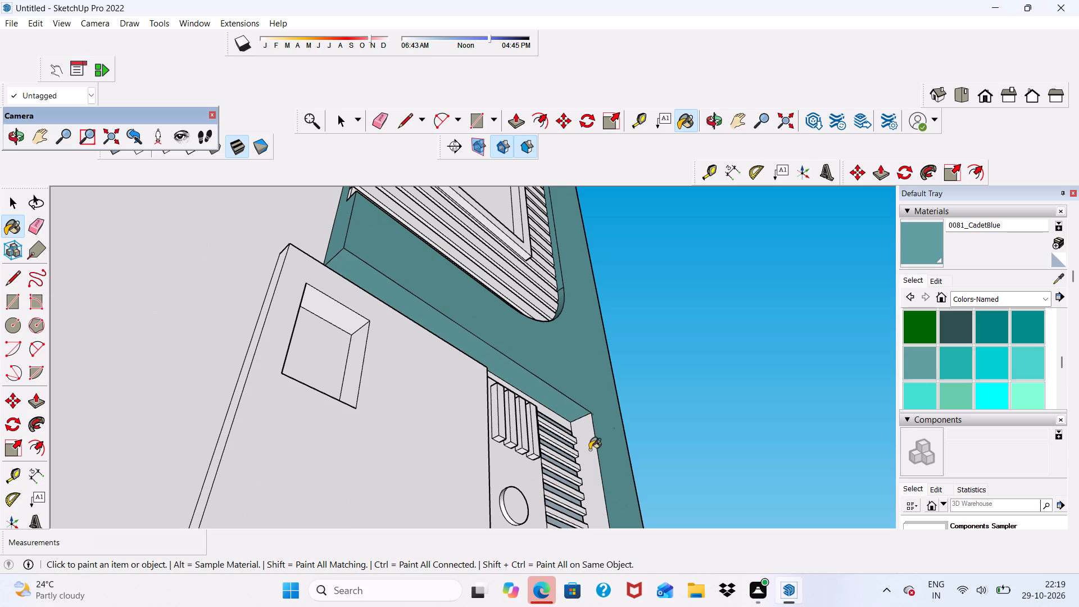
pyautogui.click(588, 446)
pyautogui.scroll(-11, 521, 366)
# Paint the bottom edge segments, lower curve and adjoining side edge of the middle slatted panel's recess with 0081_CadetBlue.
pyautogui.moveTo(550, 350); pyautogui.dragTo(410, 539, button='middle')
pyautogui.scroll(-6, 474, 332)
pyautogui.moveTo(487, 352); pyautogui.dragTo(300, 514, button='middle')
pyautogui.scroll(4, 368, 393)
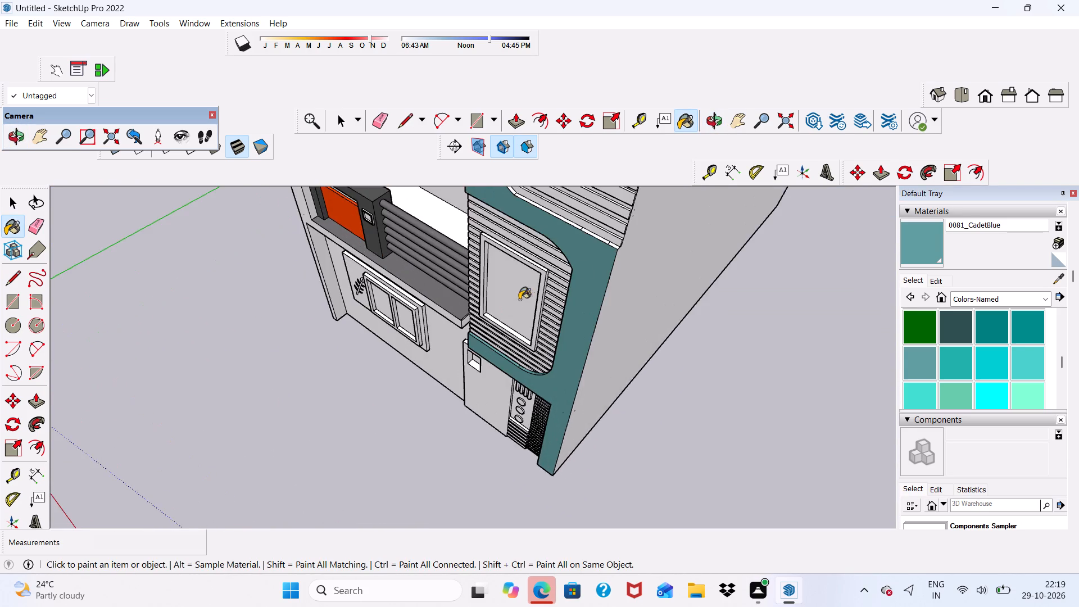
pyautogui.scroll(15, 623, 257)
pyautogui.click(579, 220)
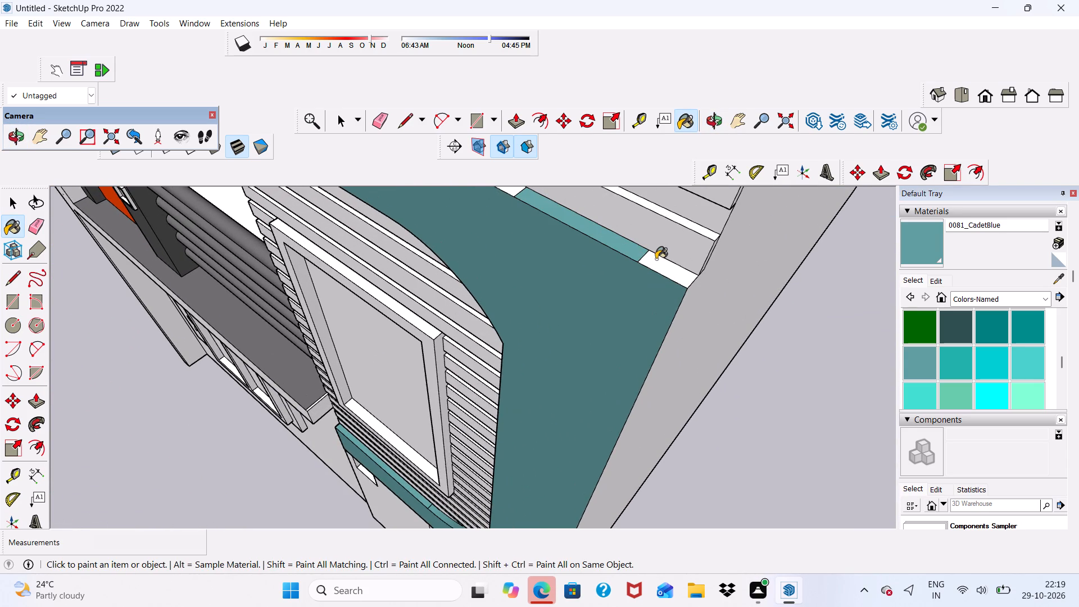
pyautogui.click(656, 259)
pyautogui.scroll(-6, 651, 262)
pyautogui.scroll(6, 547, 208)
pyautogui.click(537, 221)
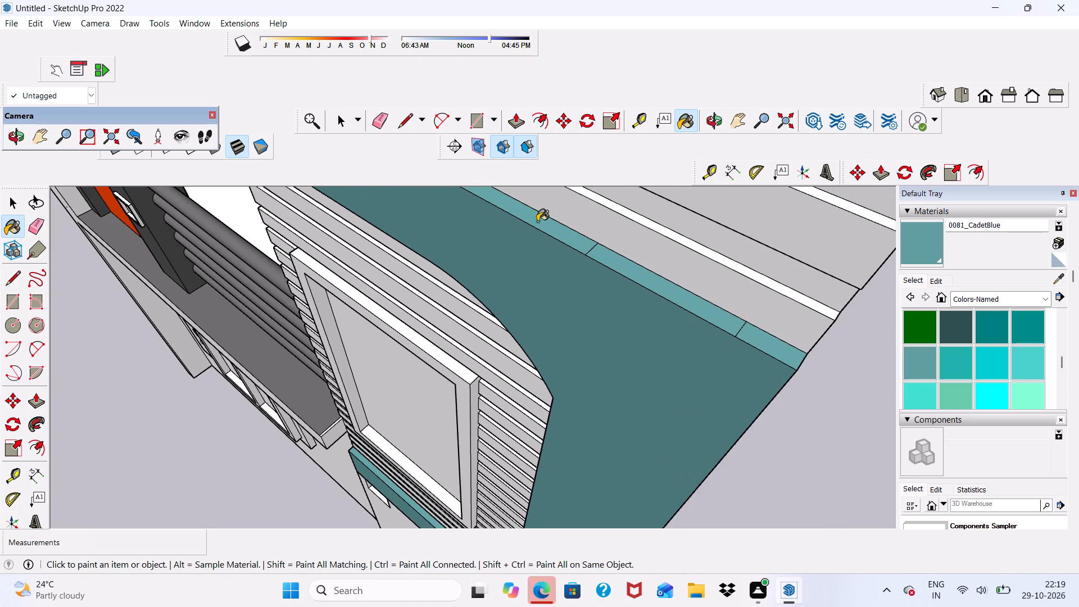
pyautogui.scroll(-14, 541, 243)
pyautogui.scroll(11, 480, 231)
pyautogui.click(479, 227)
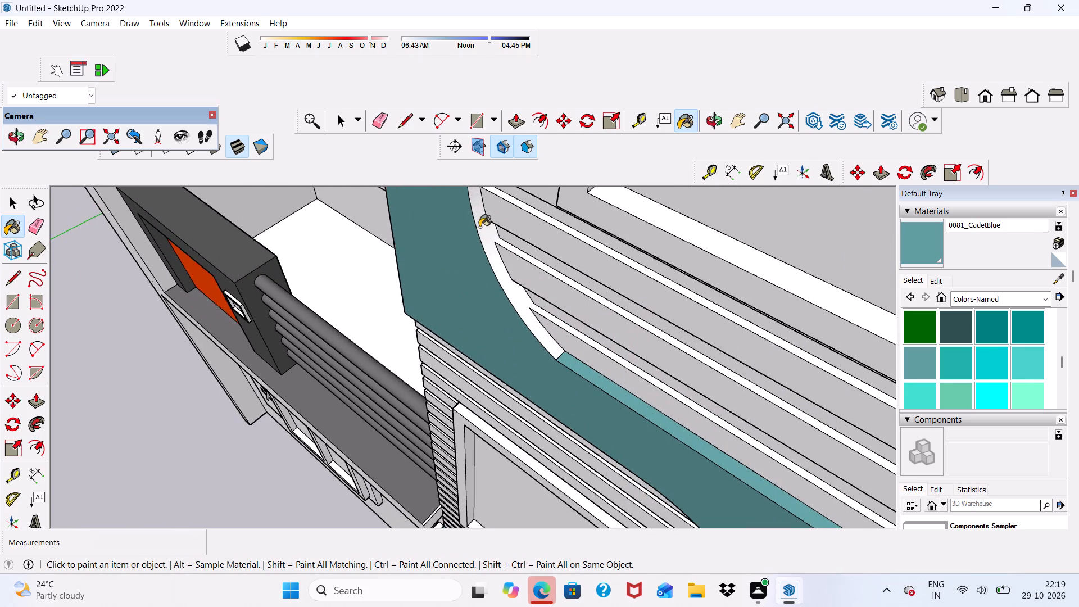
pyautogui.scroll(-14, 492, 250)
pyautogui.scroll(13, 513, 266)
pyautogui.click(506, 214)
pyautogui.scroll(-8, 506, 238)
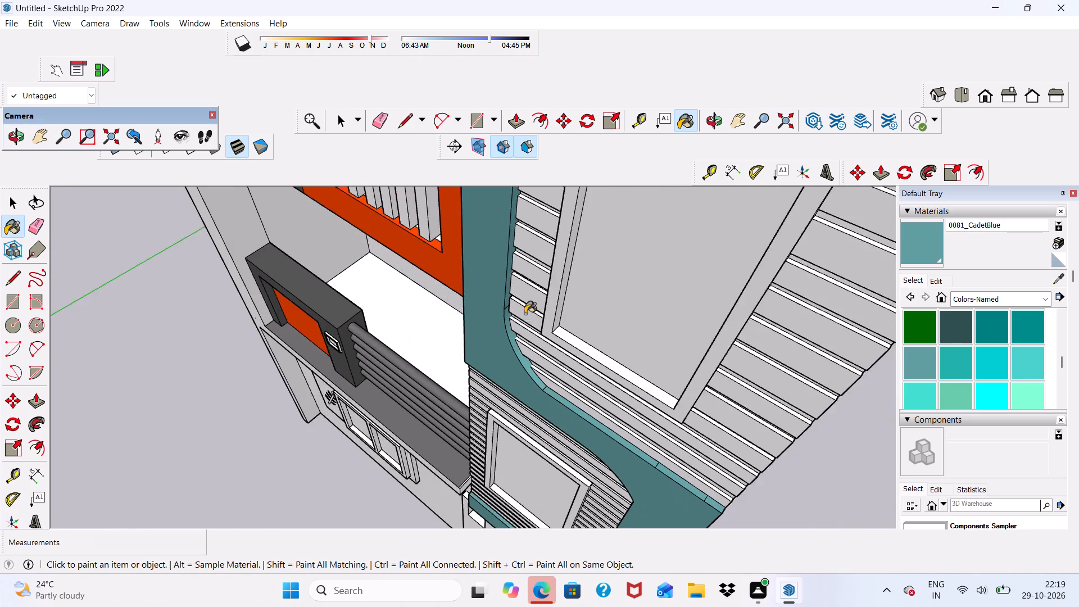
pyautogui.scroll(-13, 525, 314)
# Paint the upper curve and the remaining side edge segment of the middle slatted panel's recess with 0081_CadetBlue.
pyautogui.moveTo(570, 325); pyautogui.dragTo(573, 165, button='middle')
pyautogui.scroll(2, 567, 204)
pyautogui.scroll(-6, 549, 259)
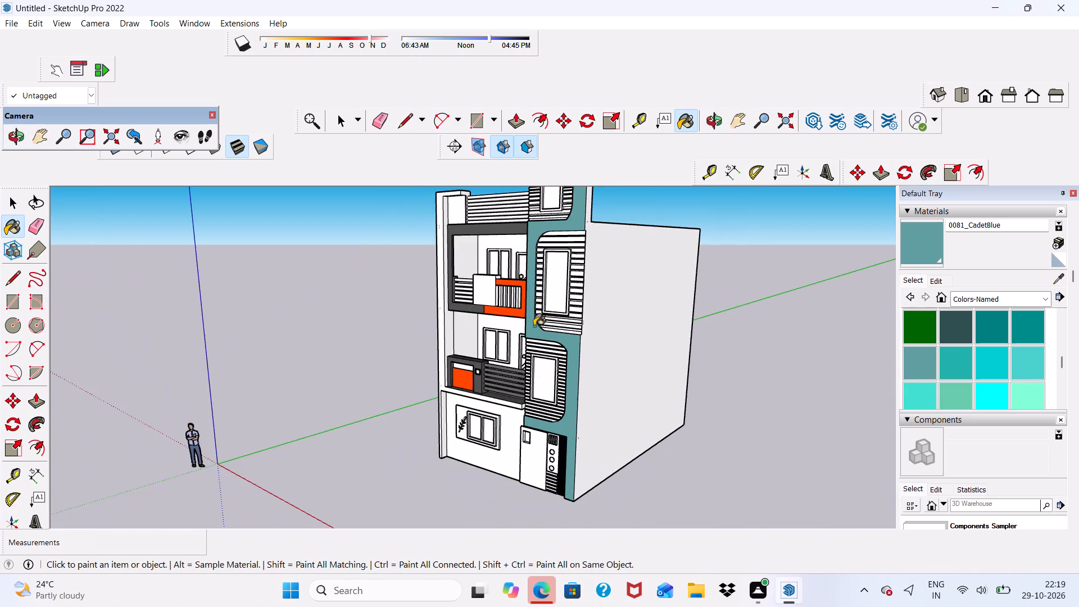
pyautogui.scroll(20, 539, 257)
pyautogui.scroll(7, 539, 257)
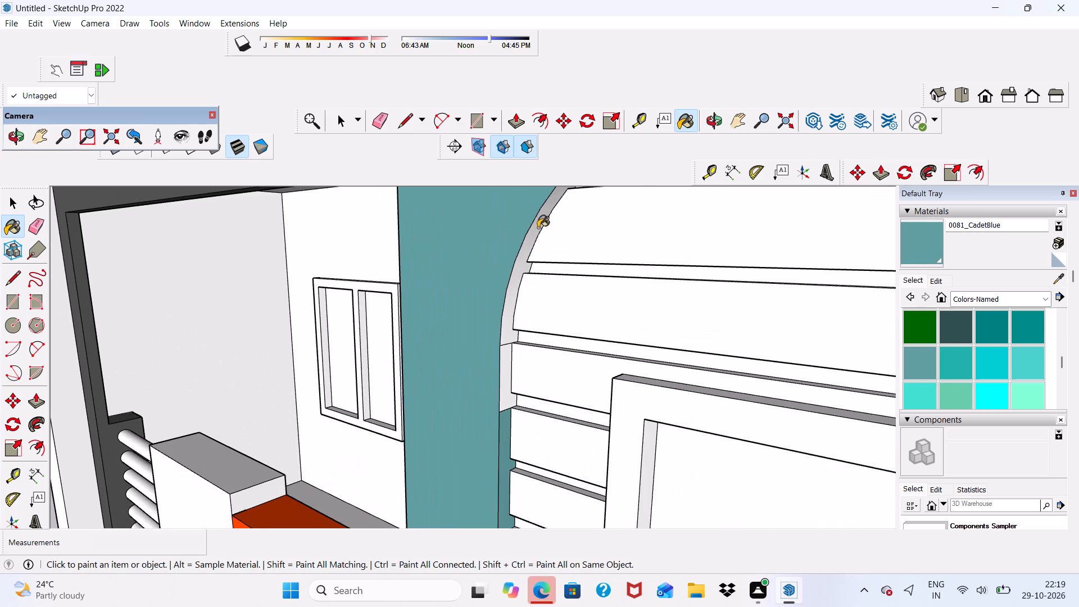
pyautogui.click(538, 228)
pyautogui.scroll(-1, 514, 278)
pyautogui.scroll(3, 497, 347)
pyautogui.click(509, 360)
pyautogui.scroll(-11, 480, 359)
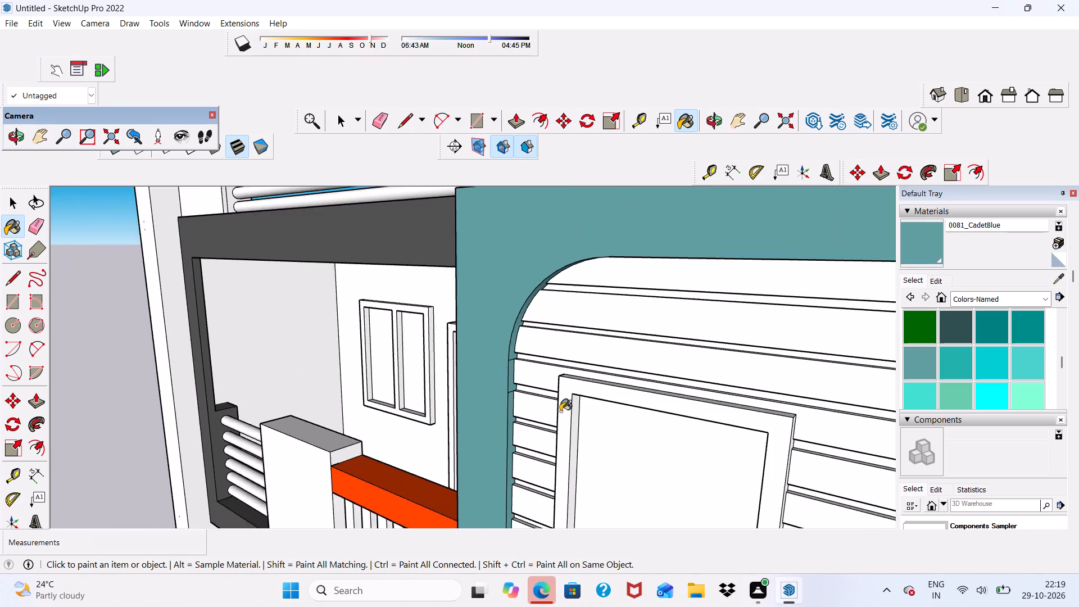
# Paint the top edge segments of the middle slatted panel's recess with 0081_CadetBlue out to the building corner.
pyautogui.moveTo(560, 411); pyautogui.dragTo(613, 330, button='middle')
pyautogui.scroll(1, 613, 331)
pyautogui.scroll(-6, 591, 325)
pyautogui.scroll(6, 665, 247)
pyautogui.moveTo(673, 240); pyautogui.dragTo(699, 158, button='middle')
pyautogui.scroll(5, 674, 196)
pyautogui.click(646, 208)
pyautogui.scroll(-12, 566, 256)
pyautogui.scroll(4, 631, 250)
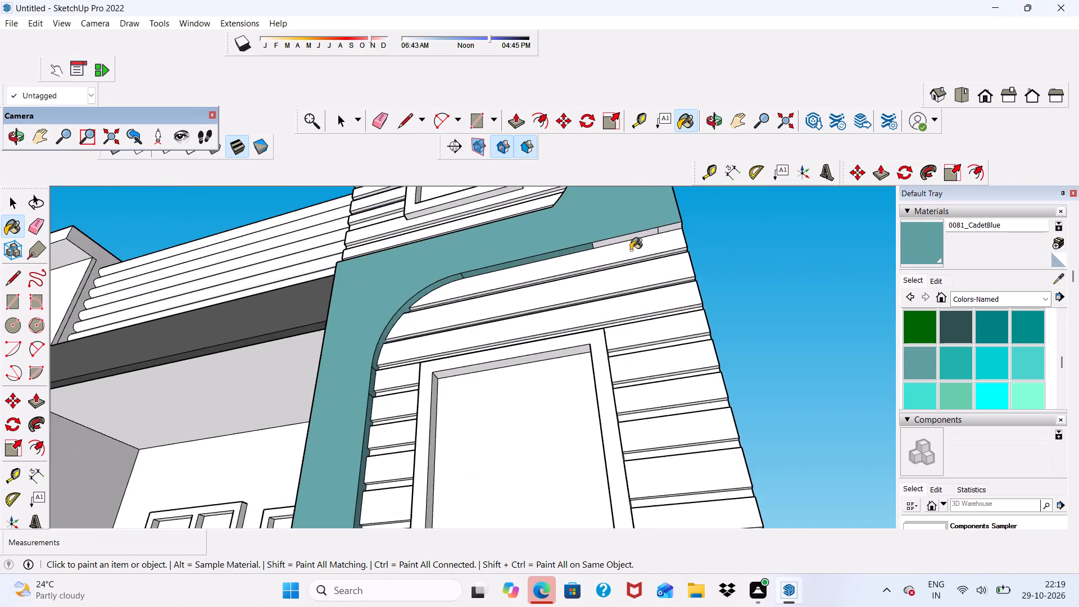
pyautogui.scroll(7, 631, 250)
pyautogui.click(632, 235)
pyautogui.scroll(1, 657, 232)
pyautogui.click(688, 227)
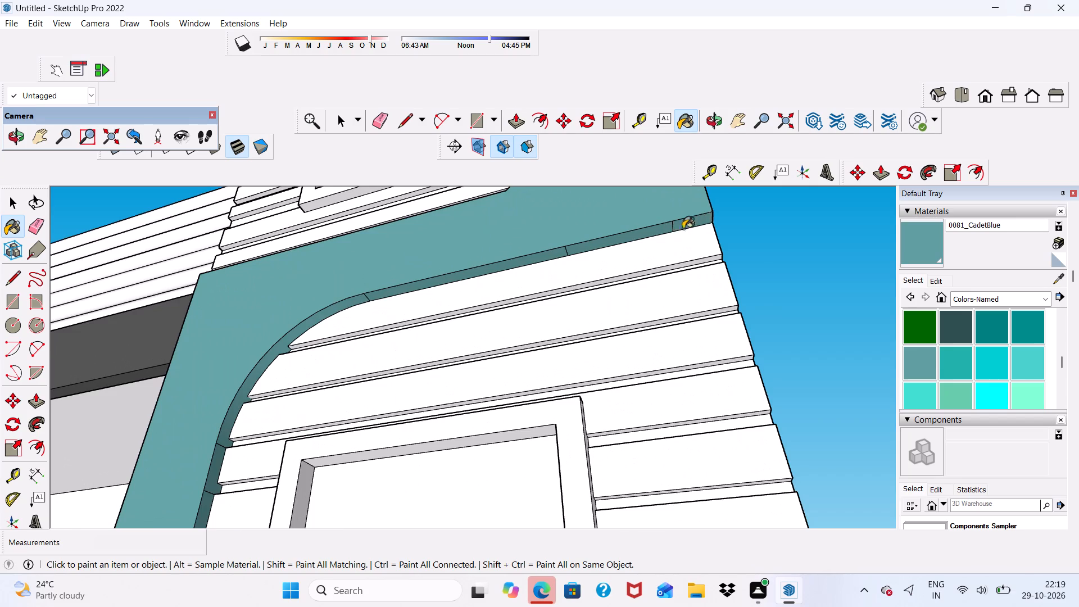
pyautogui.scroll(-12, 677, 235)
pyautogui.scroll(1, 600, 319)
# Paint the bottom edge, lower curve and outer side edge of the topmost slatted panel's recess with 0081_CadetBlue.
pyautogui.moveTo(600, 319); pyautogui.dragTo(705, 603, button='middle')
pyautogui.scroll(5, 477, 318)
pyautogui.scroll(-3, 486, 292)
pyautogui.scroll(8, 516, 342)
pyautogui.click(516, 341)
pyautogui.click(564, 338)
pyautogui.moveTo(565, 324); pyautogui.dragTo(565, 329)
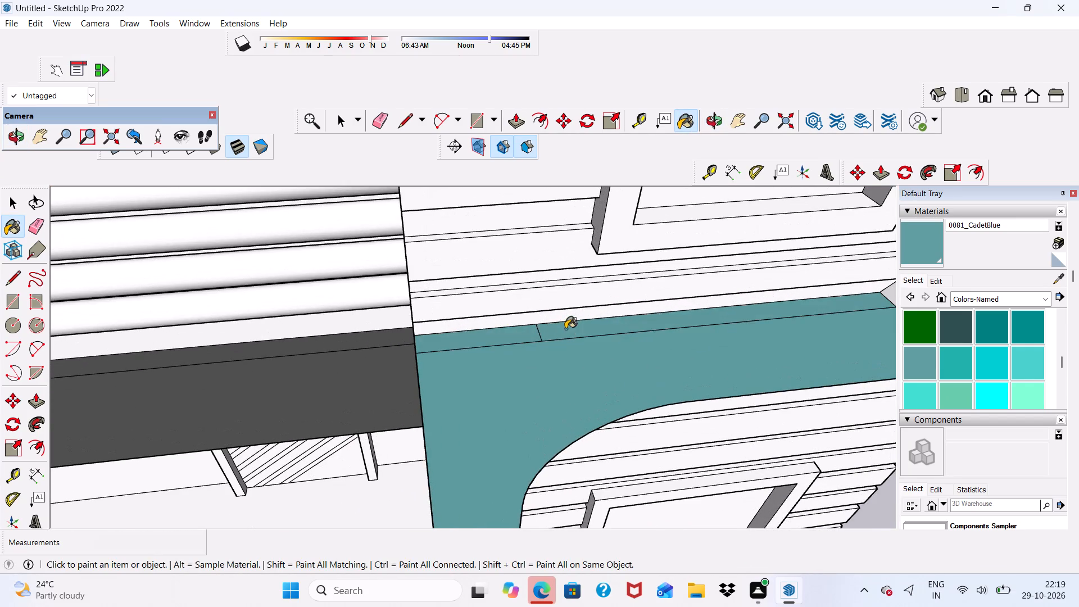
pyautogui.scroll(-10, 514, 309)
pyautogui.scroll(4, 656, 321)
pyautogui.click(712, 301)
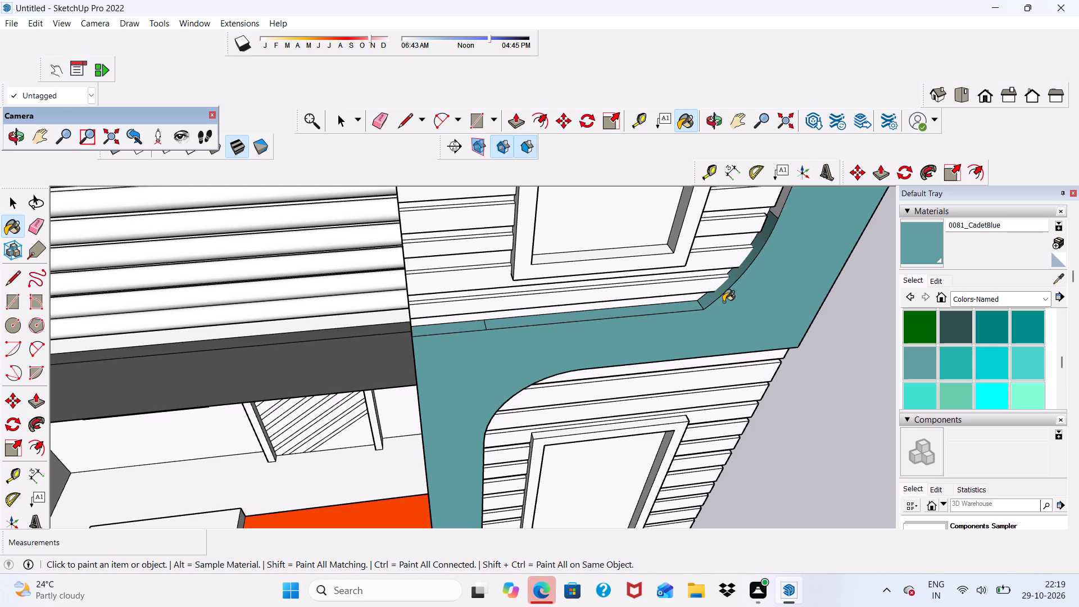
pyautogui.scroll(-5, 724, 301)
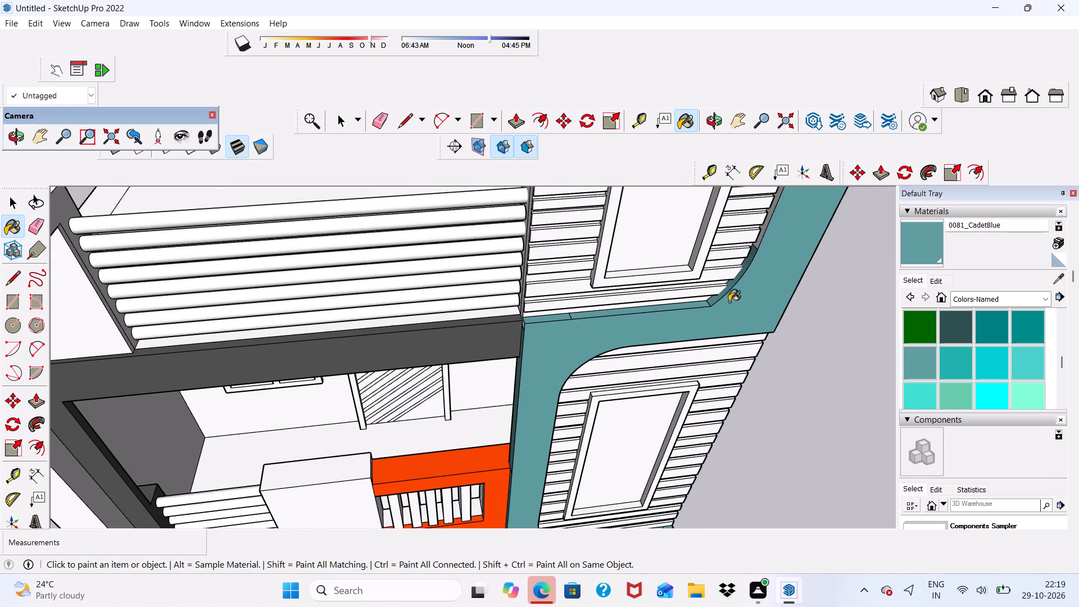
pyautogui.scroll(-1, 729, 302)
pyautogui.scroll(7, 706, 318)
pyautogui.scroll(-7, 706, 319)
pyautogui.scroll(10, 768, 253)
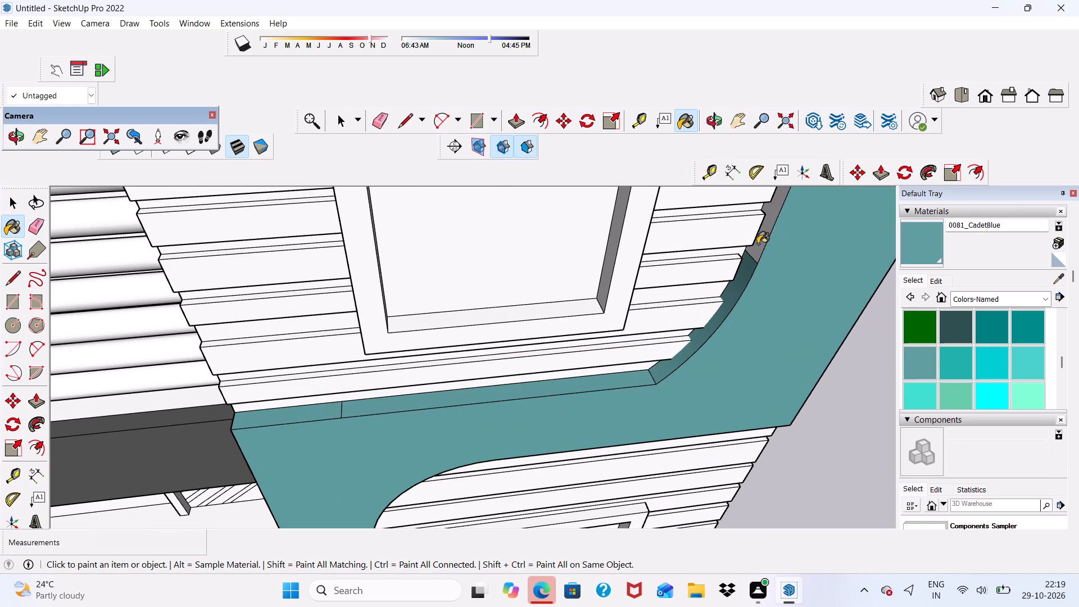
pyautogui.click(758, 244)
pyautogui.scroll(-12, 758, 244)
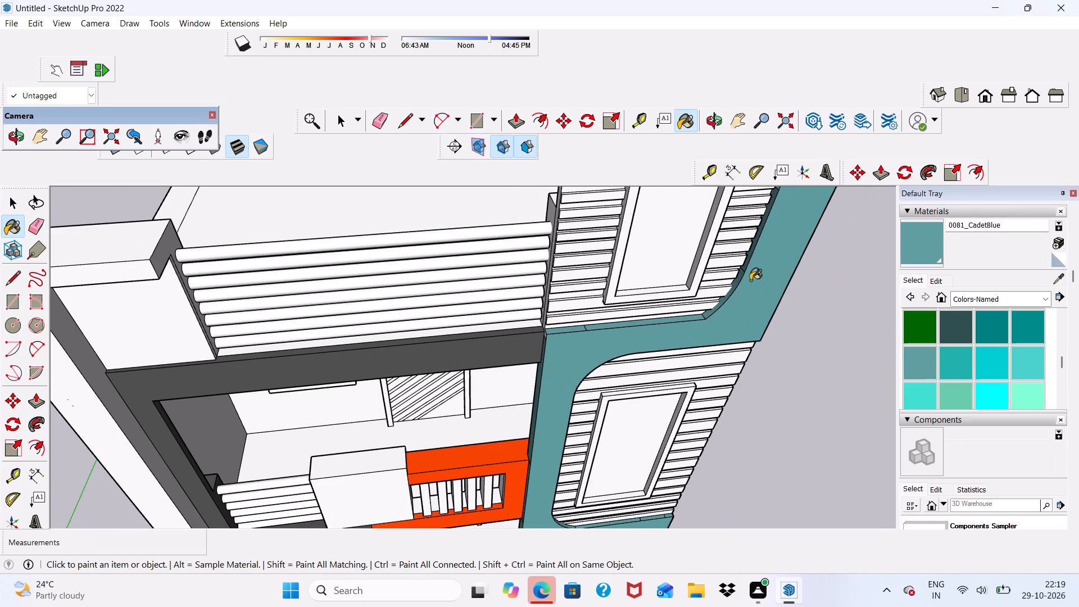
# Paint the window wall's top face, including its outer end segment, and its narrow side face at roof level with 0081_CadetBlue.
pyautogui.scroll(-12, 750, 280)
pyautogui.scroll(13, 705, 257)
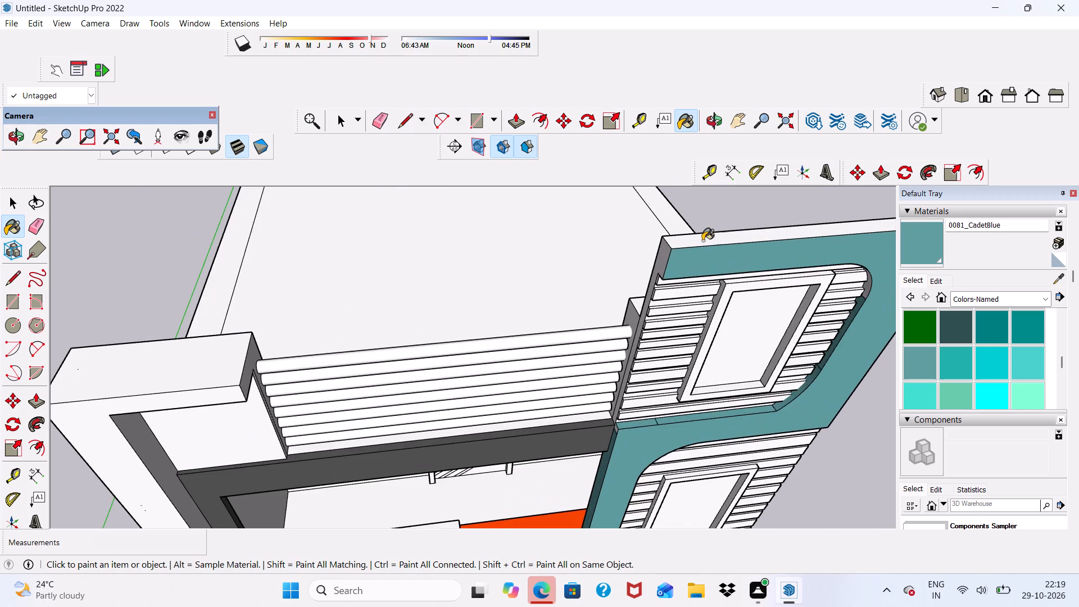
pyautogui.click(702, 241)
pyautogui.scroll(5, 658, 266)
pyautogui.click(664, 261)
pyautogui.scroll(-3, 657, 303)
pyautogui.moveTo(633, 438); pyautogui.dragTo(585, 469, button='middle')
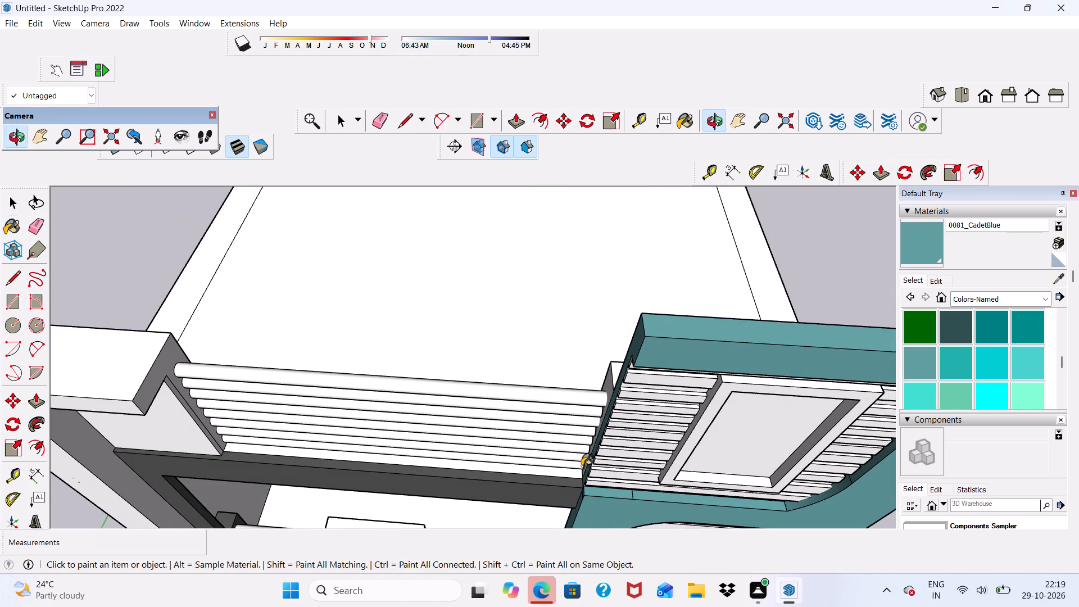
pyautogui.scroll(-4, 588, 397)
pyautogui.scroll(-5, 550, 425)
pyautogui.scroll(2, 818, 373)
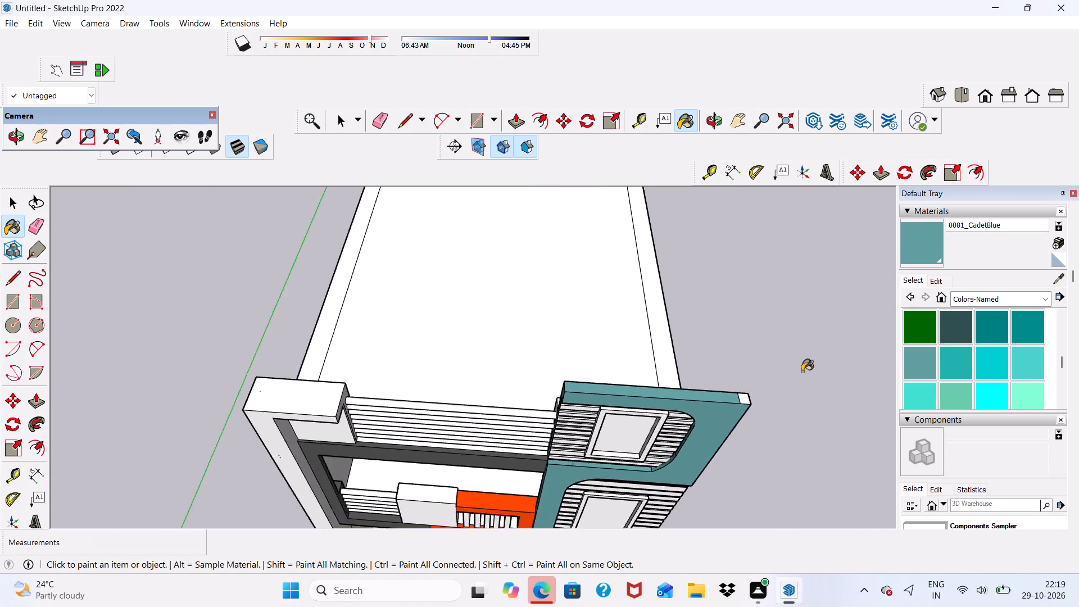
pyautogui.scroll(6, 802, 372)
pyautogui.click(663, 448)
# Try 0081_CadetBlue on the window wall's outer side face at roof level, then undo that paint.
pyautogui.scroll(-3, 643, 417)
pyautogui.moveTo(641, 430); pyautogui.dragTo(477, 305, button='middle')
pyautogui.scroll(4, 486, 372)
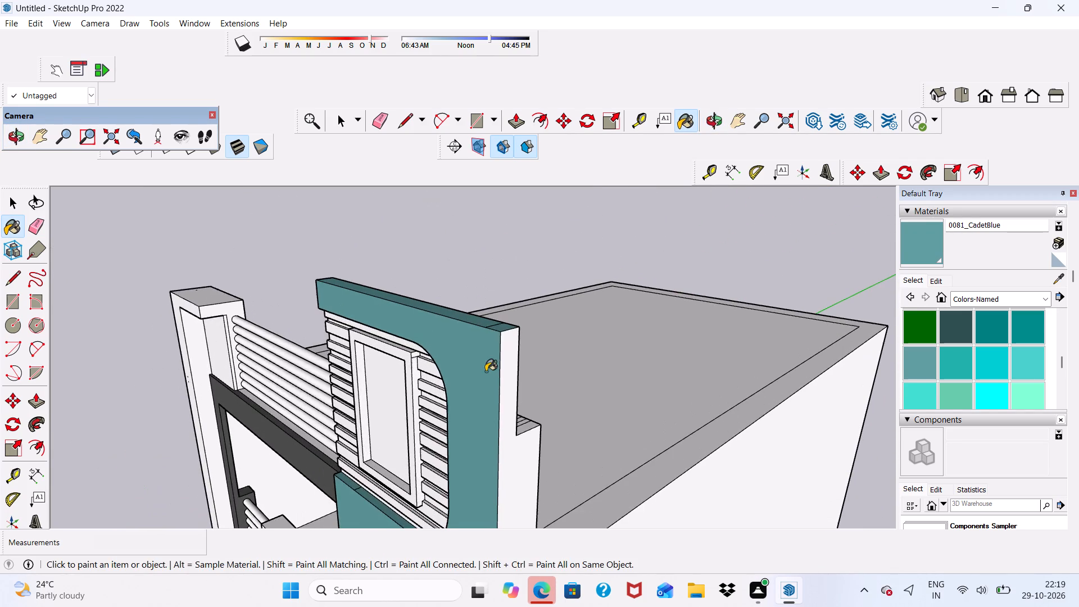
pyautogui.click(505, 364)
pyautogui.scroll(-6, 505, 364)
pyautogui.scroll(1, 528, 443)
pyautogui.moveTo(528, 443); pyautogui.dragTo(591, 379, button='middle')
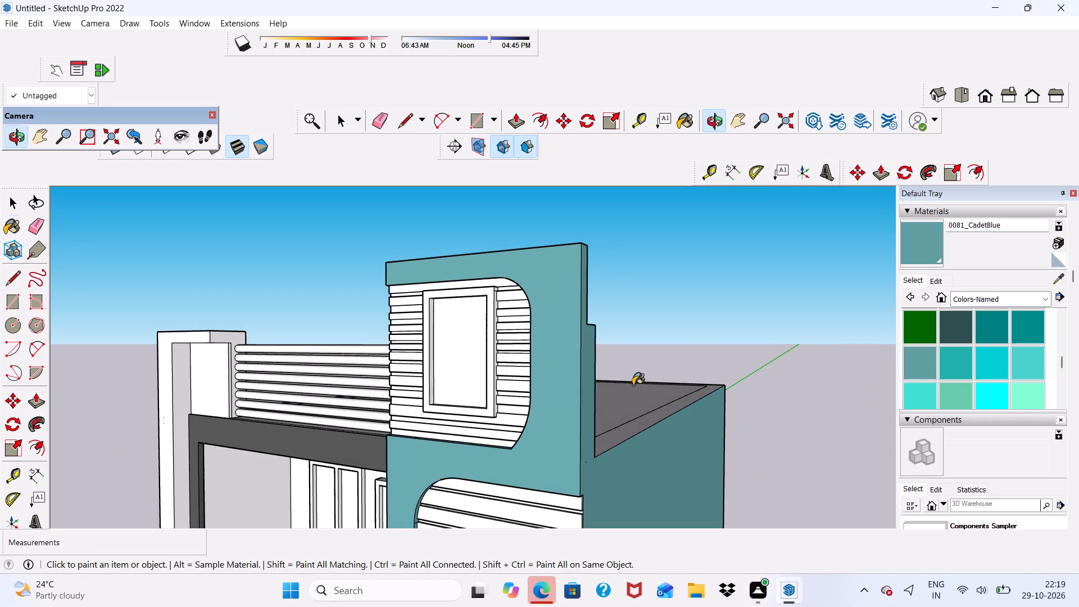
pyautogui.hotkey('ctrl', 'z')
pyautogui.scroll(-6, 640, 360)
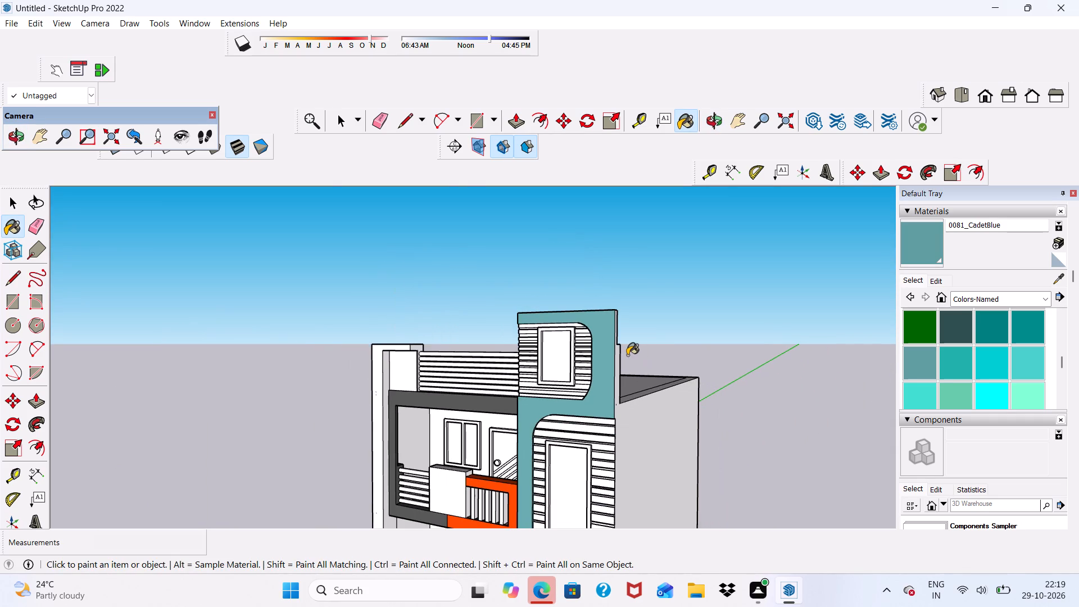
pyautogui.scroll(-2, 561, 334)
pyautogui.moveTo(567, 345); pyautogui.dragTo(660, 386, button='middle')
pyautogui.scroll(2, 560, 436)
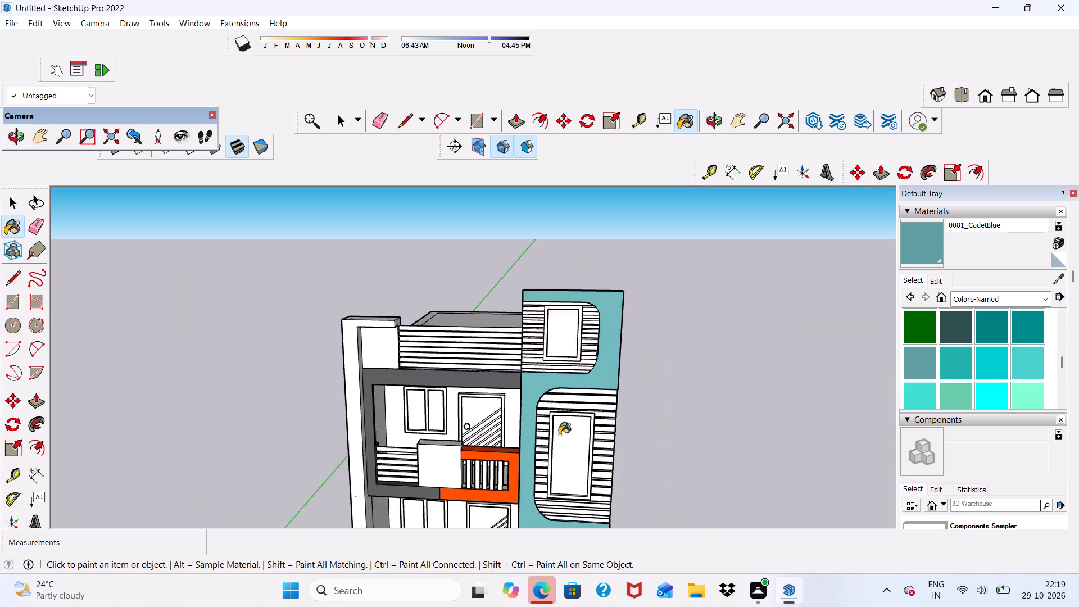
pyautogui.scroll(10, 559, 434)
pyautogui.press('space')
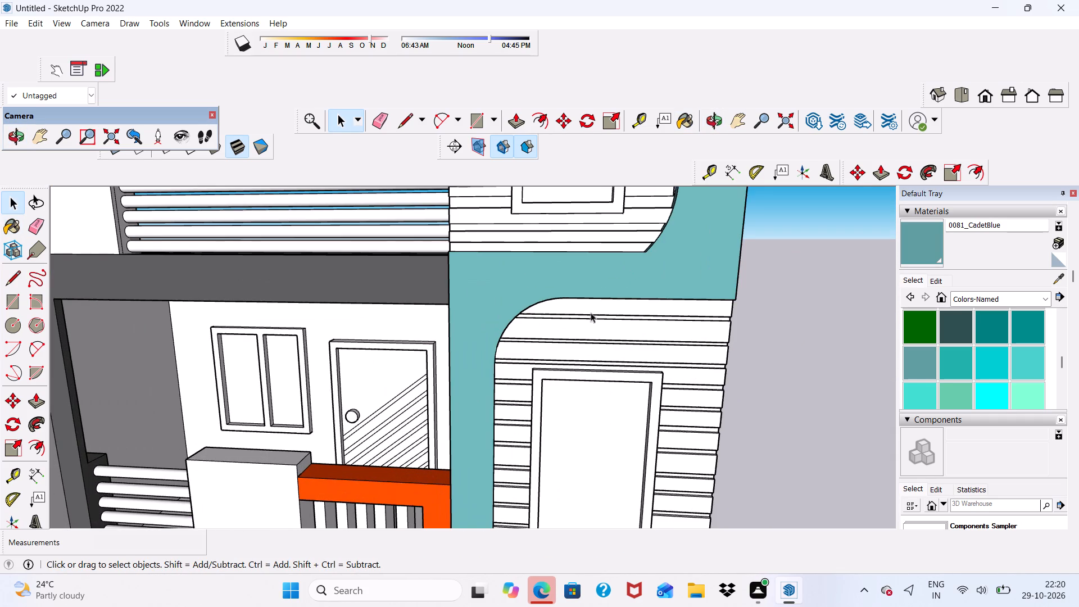
# Paint the front faces of the top two slats in the middle slatted panel with 0110_LightSlateGray.
pyautogui.scroll(-6, 587, 297)
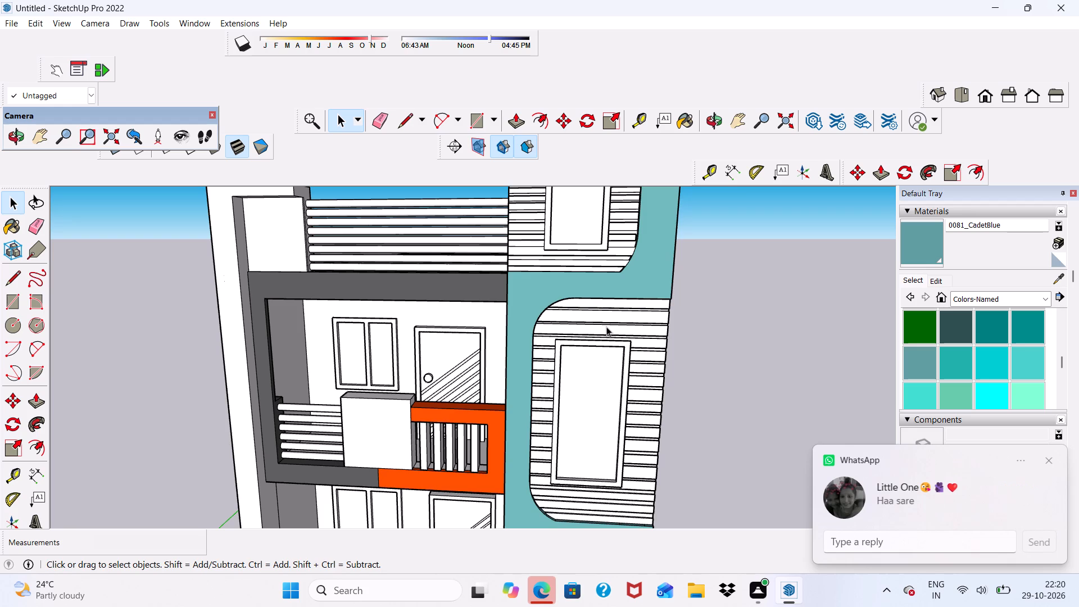
pyautogui.scroll(-5, 606, 295)
pyautogui.moveTo(602, 357); pyautogui.dragTo(469, 294, button='middle')
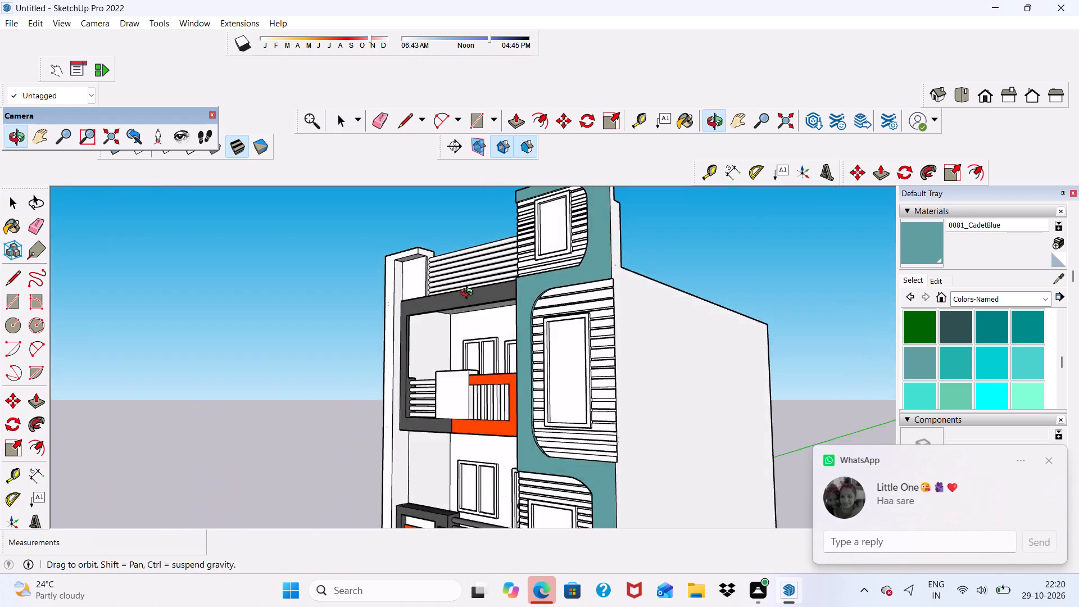
pyautogui.moveTo(469, 294); pyautogui.dragTo(699, 358, button='middle')
pyautogui.scroll(4, 630, 316)
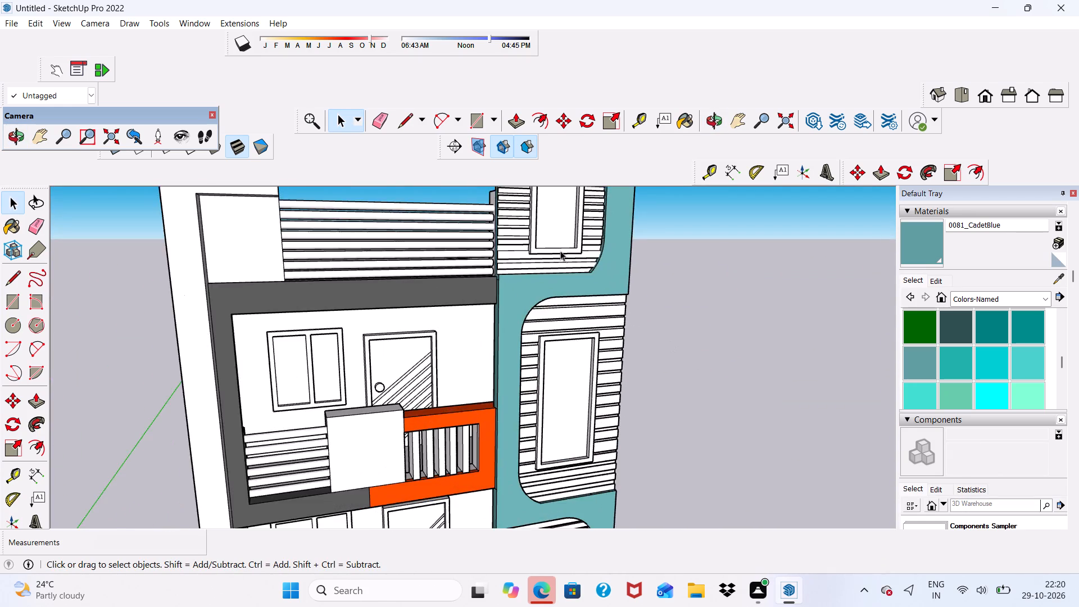
pyautogui.scroll(-3, 560, 251)
pyautogui.scroll(-3, 956, 321)
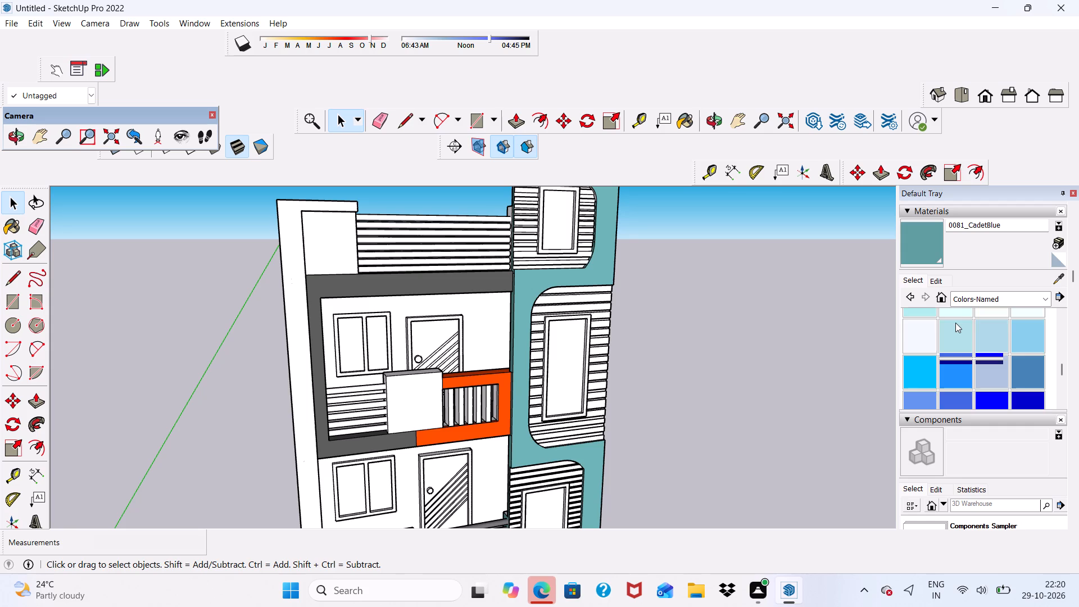
pyautogui.scroll(-2, 955, 323)
pyautogui.scroll(1, 947, 334)
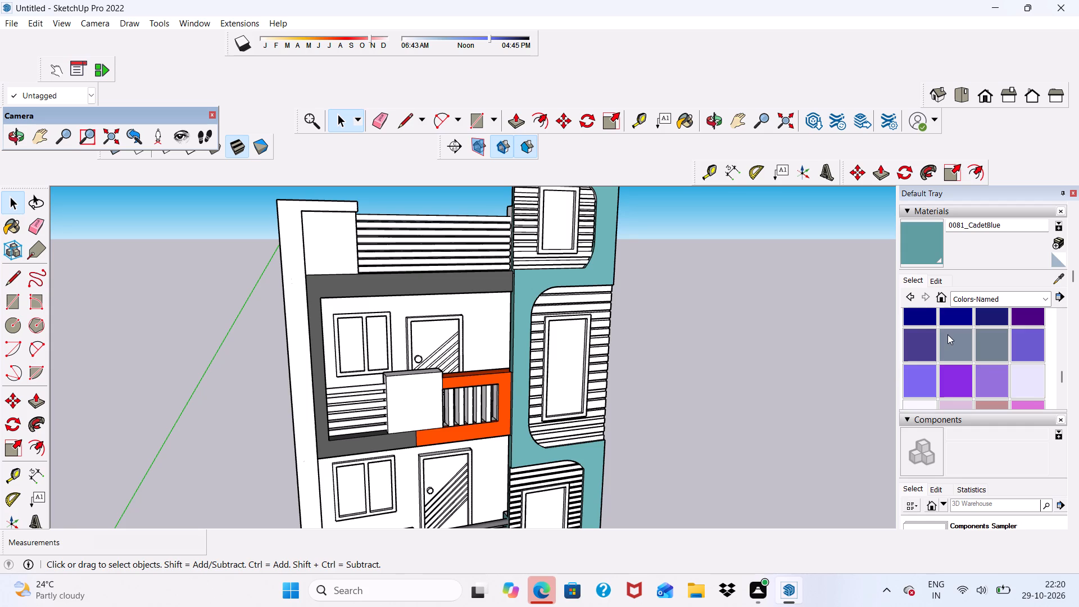
pyautogui.click(949, 334)
pyautogui.scroll(10, 600, 295)
pyautogui.click(593, 288)
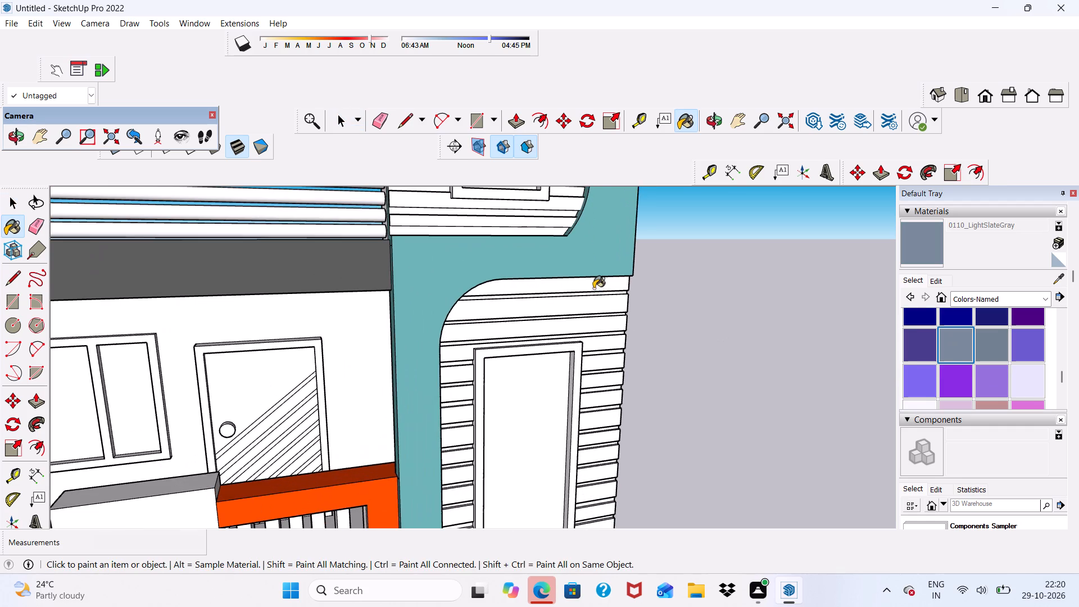
pyautogui.scroll(-1, 595, 320)
pyautogui.moveTo(597, 332); pyautogui.dragTo(469, 286, button='middle')
pyautogui.scroll(5, 528, 319)
pyautogui.click(536, 292)
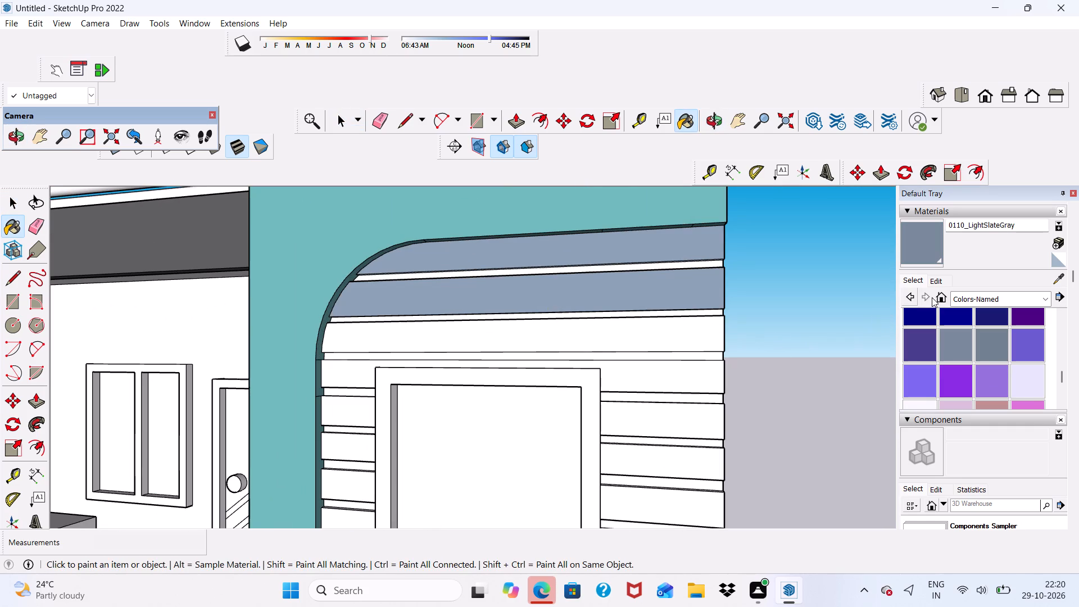
# Darken the 0110_LightSlateGray material's colour slightly.
pyautogui.click(936, 283)
pyautogui.moveTo(965, 345); pyautogui.dragTo(968, 351)
# Paint the middle panel's slat fronts around the window head and upper outer side with 0110_LightSlateGray.
pyautogui.scroll(5, 611, 333)
pyautogui.click(607, 320)
pyautogui.click(634, 392)
pyautogui.scroll(-5, 563, 216)
pyautogui.scroll(5, 598, 425)
pyautogui.click(617, 351)
pyautogui.click(622, 420)
pyautogui.scroll(-5, 573, 201)
pyautogui.scroll(5, 600, 386)
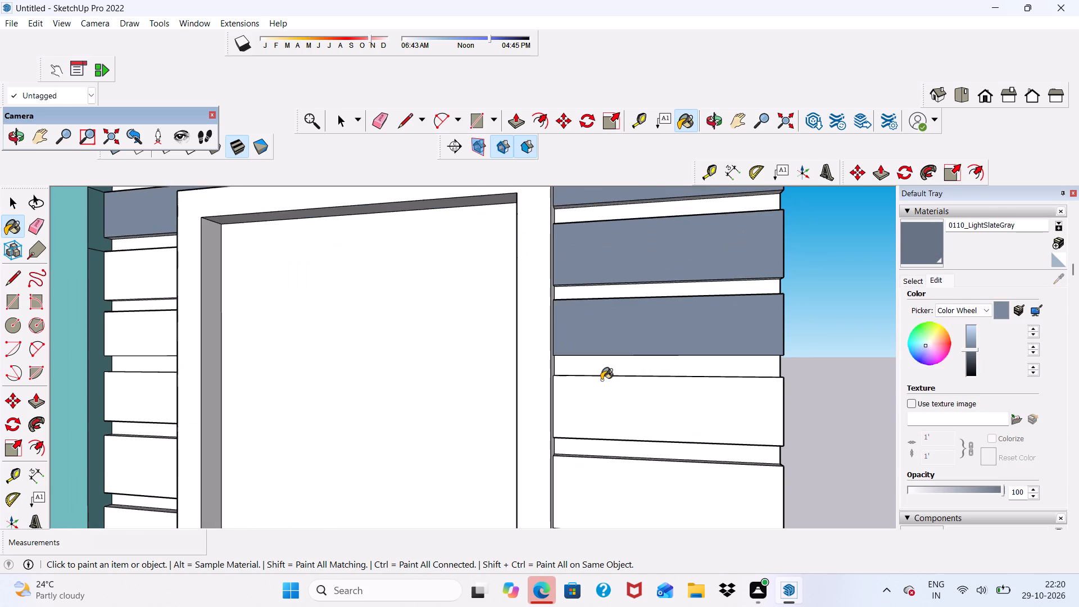
pyautogui.click(601, 380)
pyautogui.scroll(-10, 566, 313)
pyautogui.moveTo(605, 379); pyautogui.dragTo(612, 448, button='middle')
pyautogui.scroll(5, 609, 445)
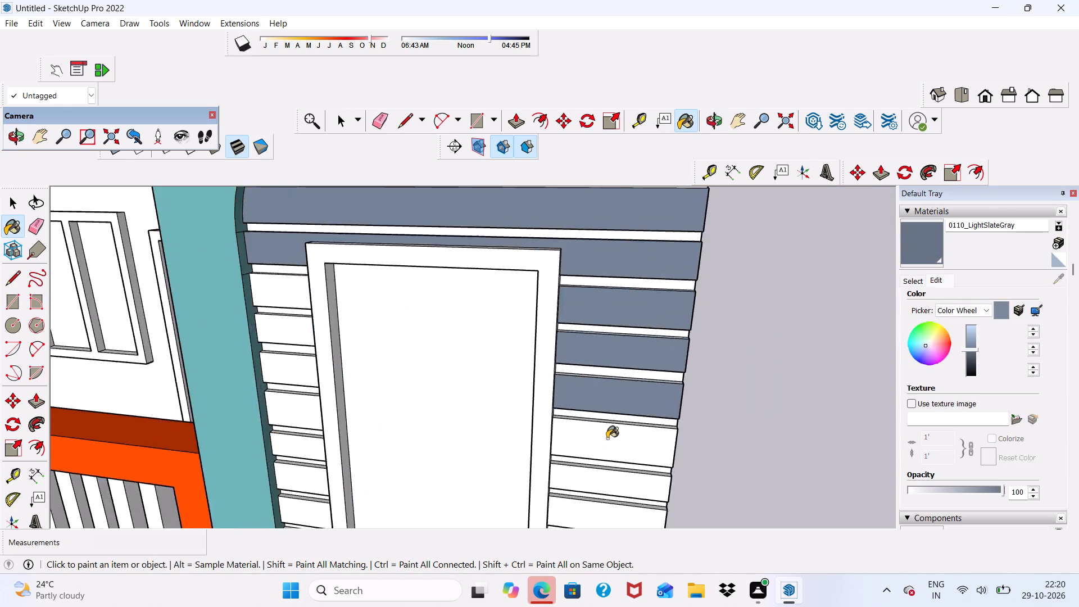
# Continue 0110_LightSlateGray down the slat fronts beside the middle part of the window's outer side.
pyautogui.scroll(1, 607, 438)
pyautogui.click(607, 438)
pyautogui.scroll(-6, 568, 318)
pyautogui.scroll(6, 568, 428)
pyautogui.moveTo(568, 428); pyautogui.dragTo(568, 422)
pyautogui.scroll(-6, 546, 204)
pyautogui.scroll(5, 566, 388)
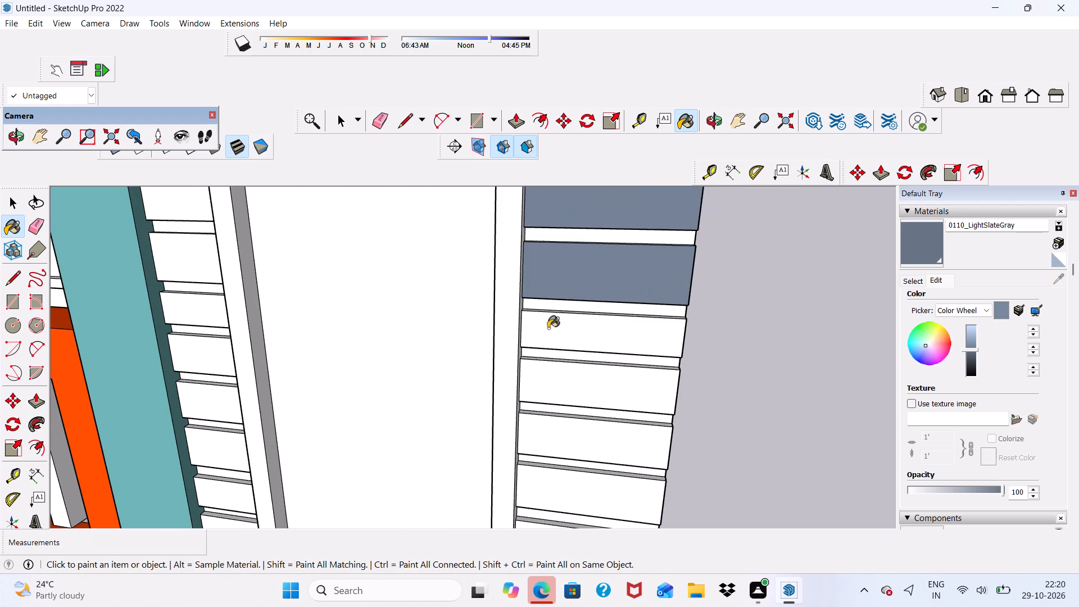
pyautogui.click(548, 328)
pyautogui.click(555, 374)
pyautogui.scroll(-4, 547, 292)
pyautogui.scroll(5, 564, 414)
pyautogui.click(560, 385)
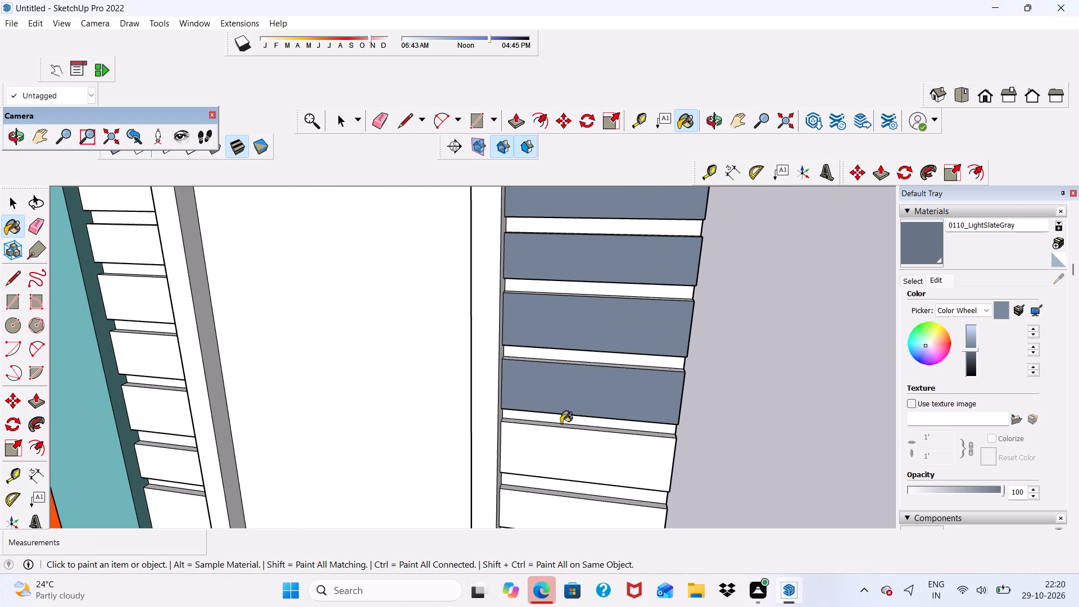
# Paint the slat fronts beside the lower part of the window's outer side with 0110_LightSlateGray.
pyautogui.click(561, 446)
pyautogui.scroll(5, 560, 434)
pyautogui.scroll(-5, 573, 258)
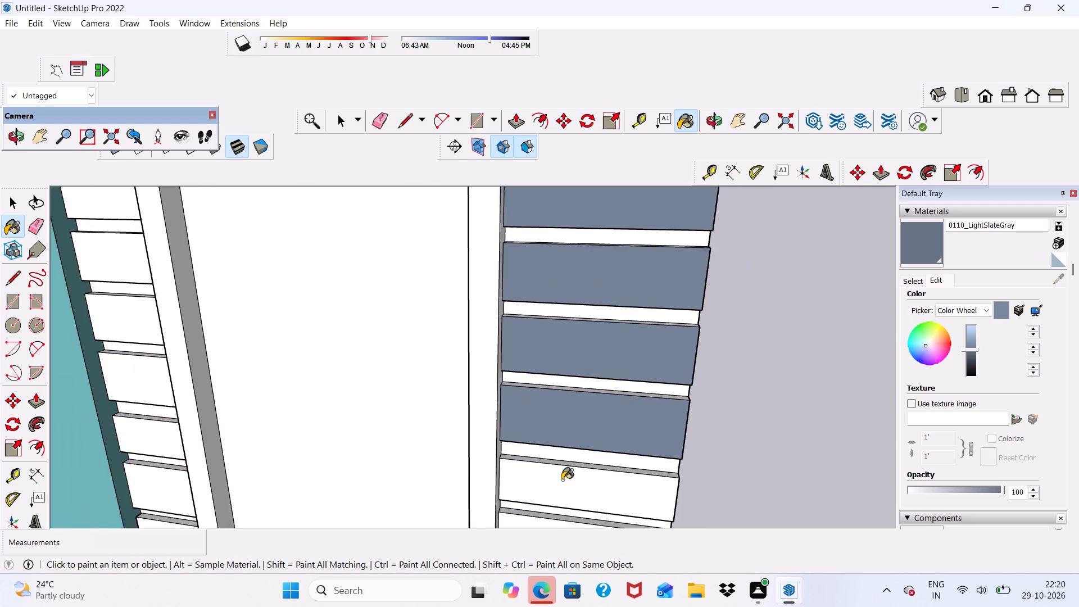
pyautogui.scroll(6, 562, 480)
pyautogui.click(560, 478)
pyautogui.scroll(-10, 532, 233)
pyautogui.scroll(5, 533, 424)
pyautogui.click(534, 425)
pyautogui.scroll(-6, 488, 265)
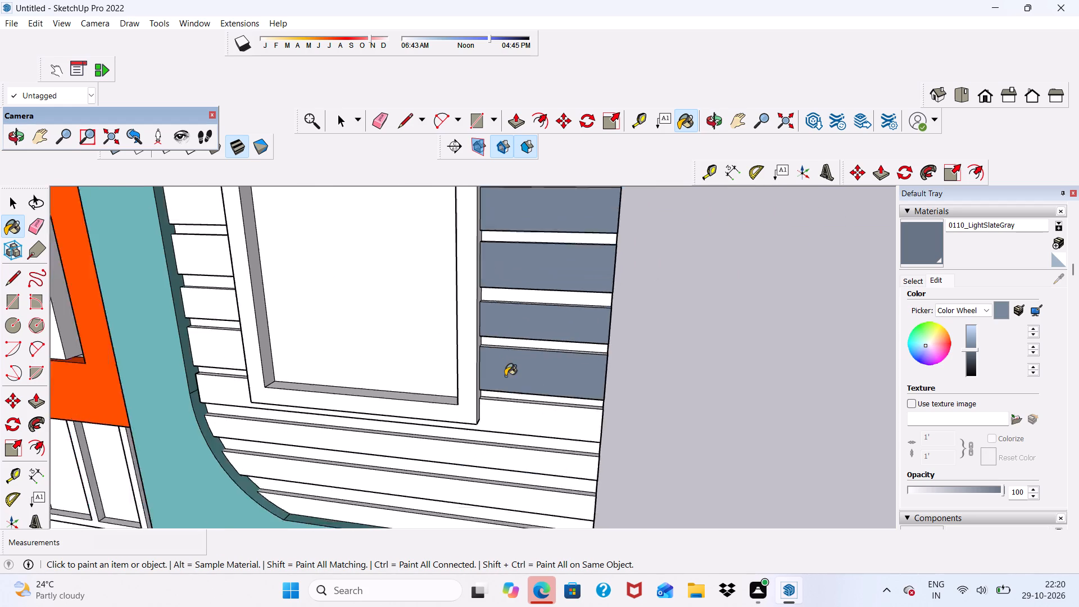
# Paint the front faces of the four lowest slats, at and below the window's bottom edge, with 0110_LightSlateGray.
pyautogui.scroll(2, 506, 376)
pyautogui.click(517, 418)
pyautogui.scroll(-5, 503, 300)
pyautogui.scroll(5, 515, 433)
pyautogui.click(511, 400)
pyautogui.scroll(2, 516, 429)
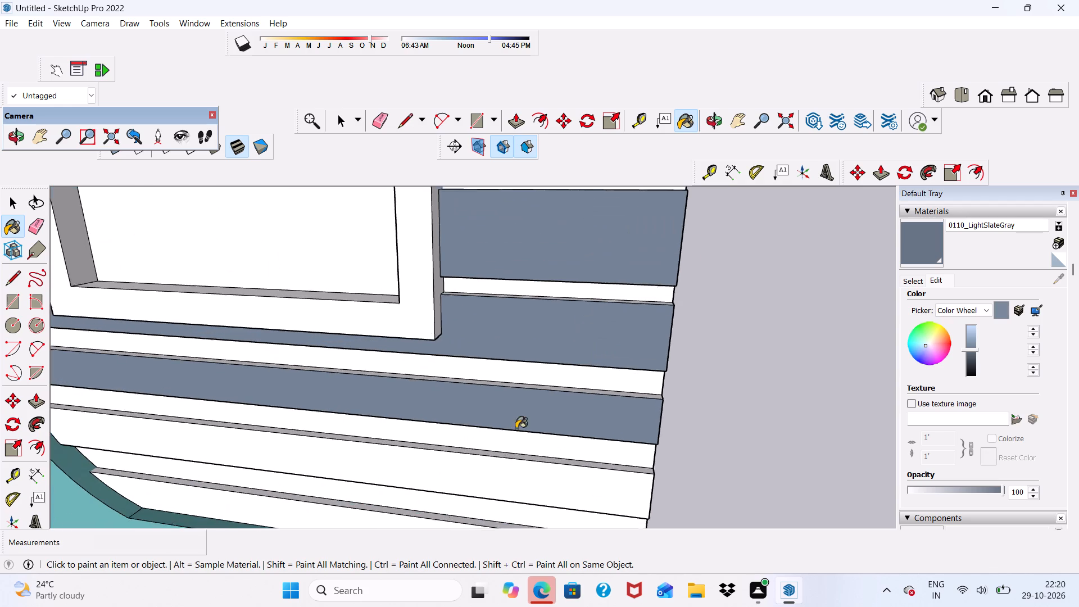
pyautogui.scroll(2, 516, 429)
pyautogui.click(507, 478)
pyautogui.scroll(-6, 479, 291)
pyautogui.scroll(3, 475, 424)
pyautogui.click(475, 461)
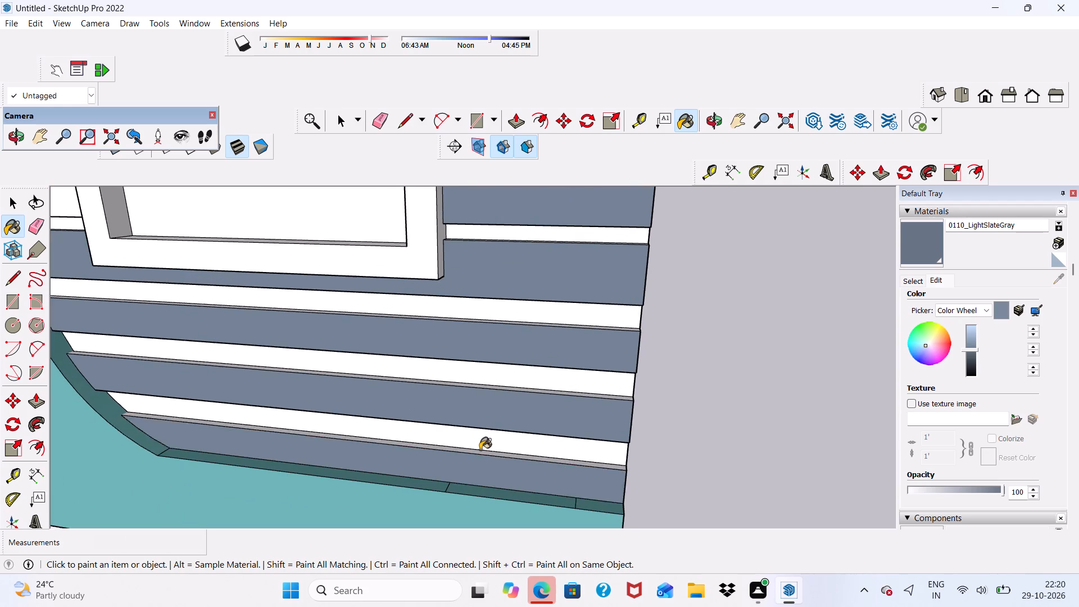
# Paint the narrow top faces of the middle panel's four lowest slats with 0110_LightSlateGray.
pyautogui.scroll(8, 501, 434)
pyautogui.moveTo(481, 446); pyautogui.dragTo(475, 490, button='middle')
pyautogui.scroll(4, 469, 482)
pyautogui.click(457, 453)
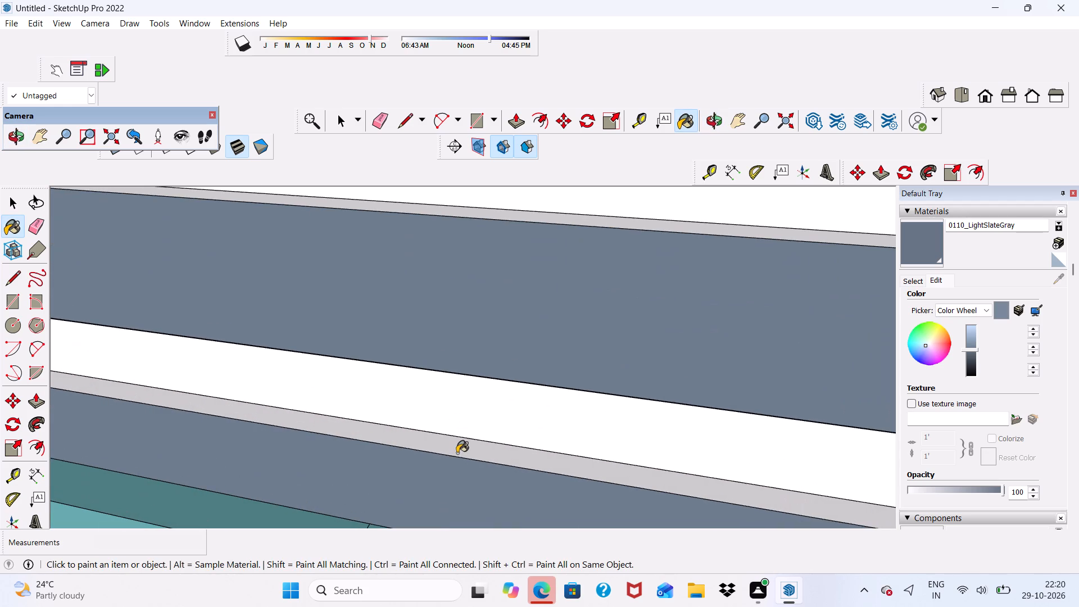
pyautogui.scroll(-12, 443, 388)
pyautogui.scroll(1, 534, 317)
pyautogui.moveTo(534, 317); pyautogui.dragTo(499, 396, button='middle')
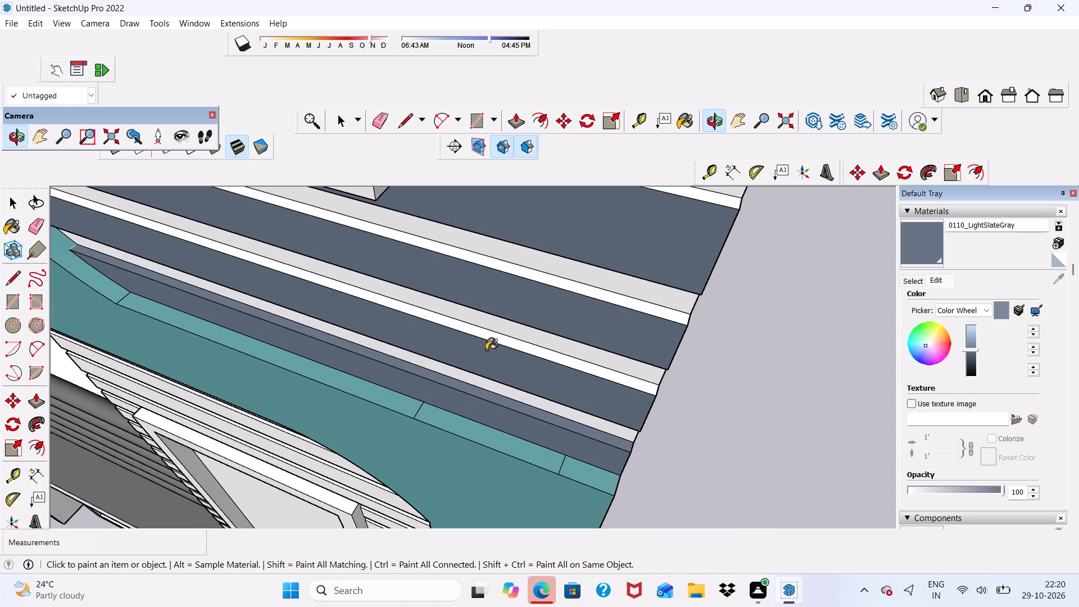
pyautogui.click(500, 339)
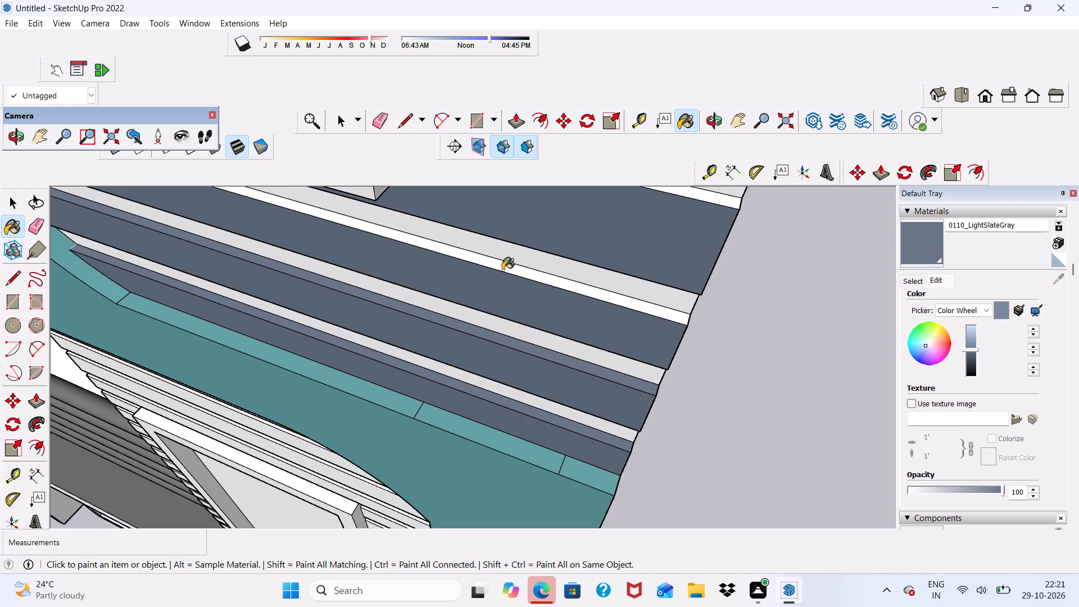
pyautogui.click(502, 270)
pyautogui.scroll(-6, 507, 277)
pyautogui.scroll(5, 545, 221)
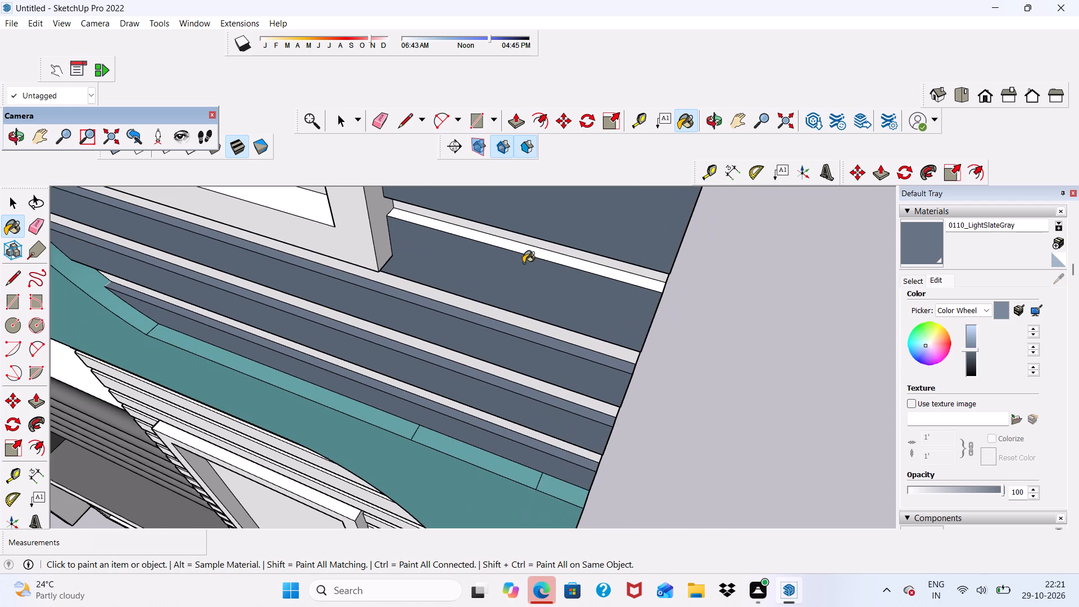
pyautogui.click(522, 251)
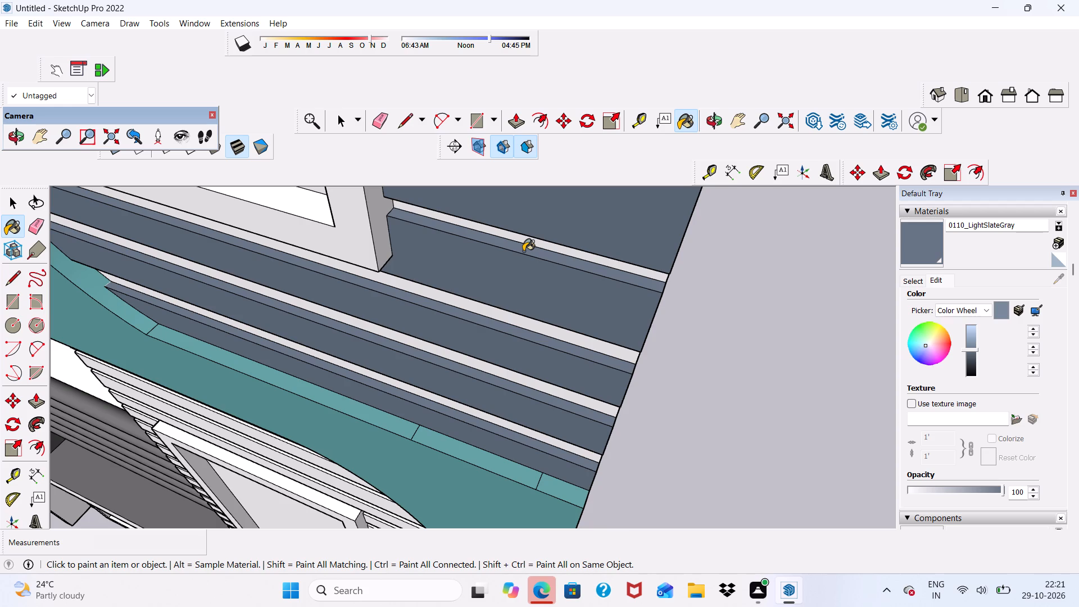
# Paint the narrow top faces of the lower slats beside the window's outer side with 0110_LightSlateGray.
pyautogui.scroll(-4, 548, 219)
pyautogui.scroll(12, 530, 292)
pyautogui.scroll(-14, 520, 298)
pyautogui.moveTo(597, 310); pyautogui.dragTo(683, 151, button='middle')
pyautogui.scroll(-13, 625, 242)
pyautogui.scroll(5, 547, 293)
pyautogui.moveTo(547, 292); pyautogui.dragTo(472, 405, button='middle')
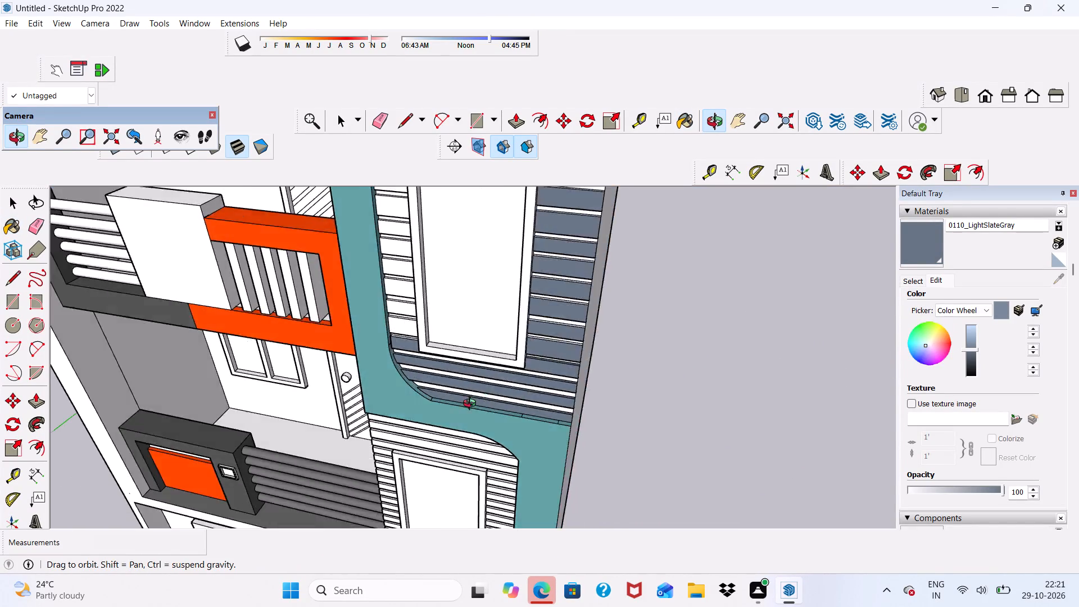
pyautogui.moveTo(472, 405); pyautogui.dragTo(356, 450, button='middle')
pyautogui.scroll(18, 453, 378)
pyautogui.click(541, 425)
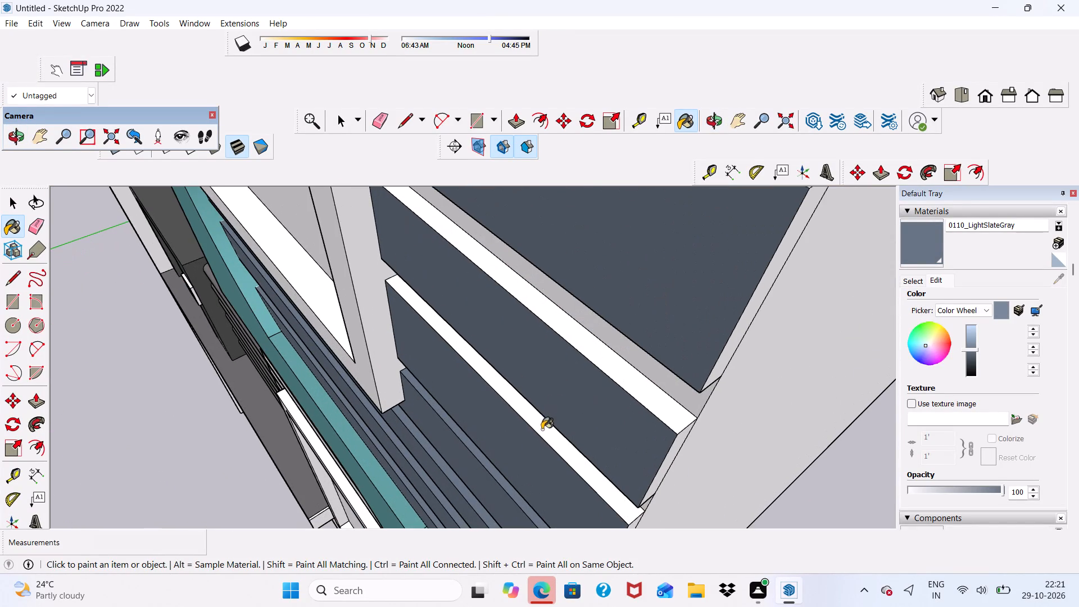
pyautogui.click(609, 359)
pyautogui.scroll(-13, 557, 362)
pyautogui.scroll(3, 584, 302)
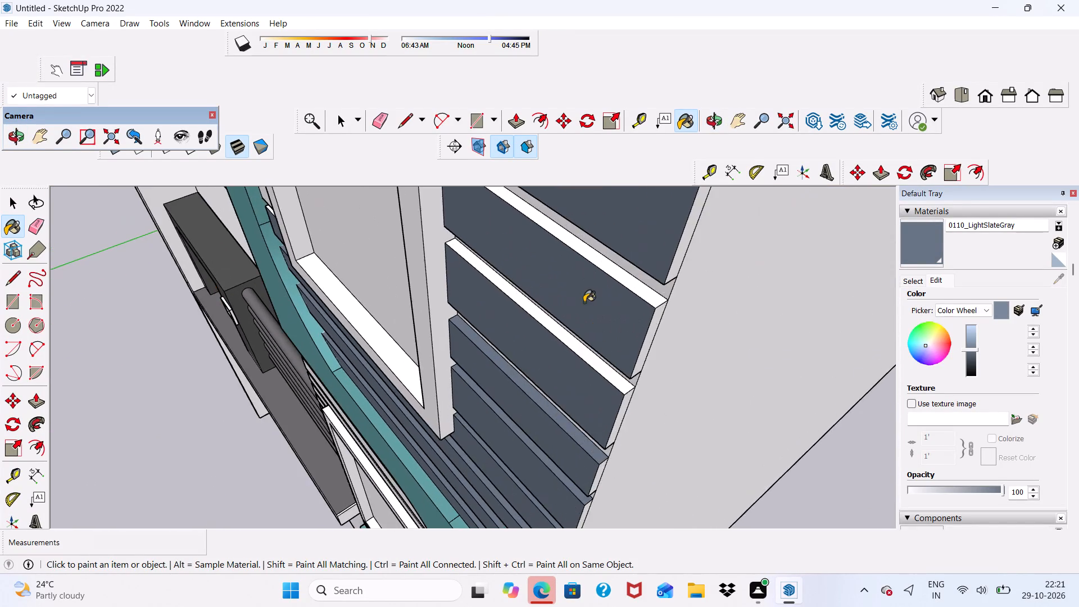
pyautogui.scroll(6, 584, 302)
pyautogui.click(559, 336)
pyautogui.scroll(-7, 558, 354)
pyautogui.scroll(7, 602, 250)
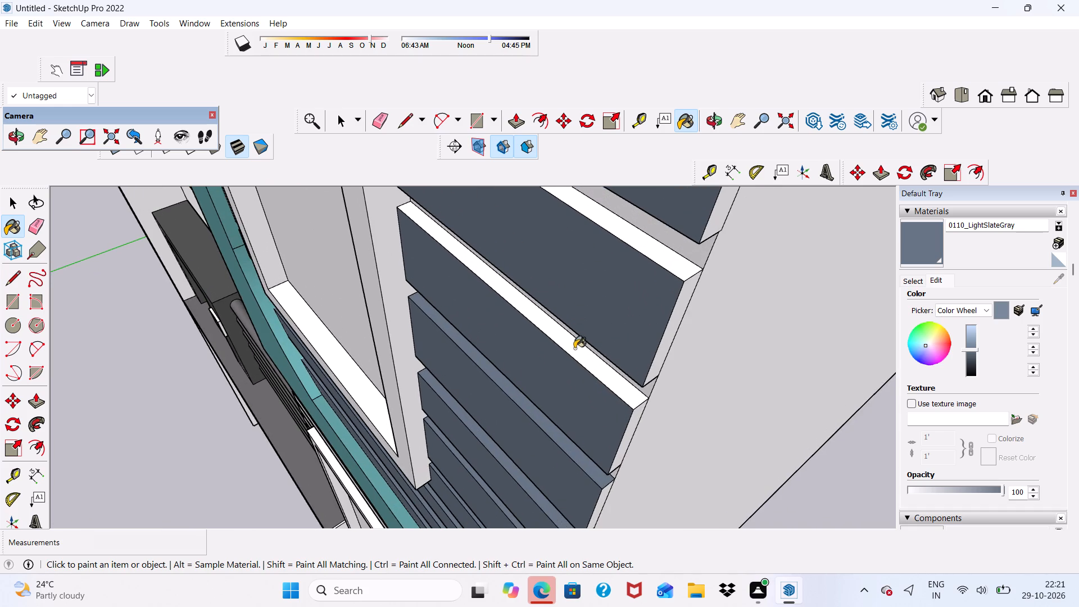
pyautogui.click(574, 348)
pyautogui.scroll(-7, 573, 348)
pyautogui.scroll(7, 586, 292)
pyautogui.click(586, 291)
# Paint the narrow top faces of the upper slats beside the window's outer side with 0110_LightSlateGray.
pyautogui.scroll(-7, 585, 298)
pyautogui.scroll(-1, 608, 235)
pyautogui.scroll(4, 608, 235)
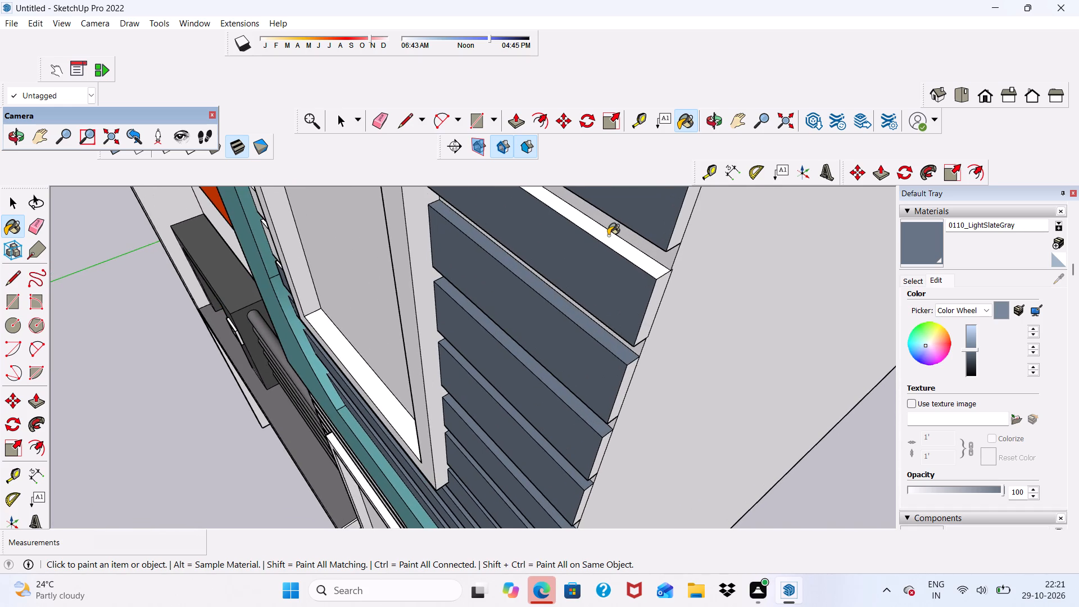
pyautogui.click(609, 235)
pyautogui.scroll(-13, 600, 292)
pyautogui.scroll(7, 631, 268)
pyautogui.click(625, 266)
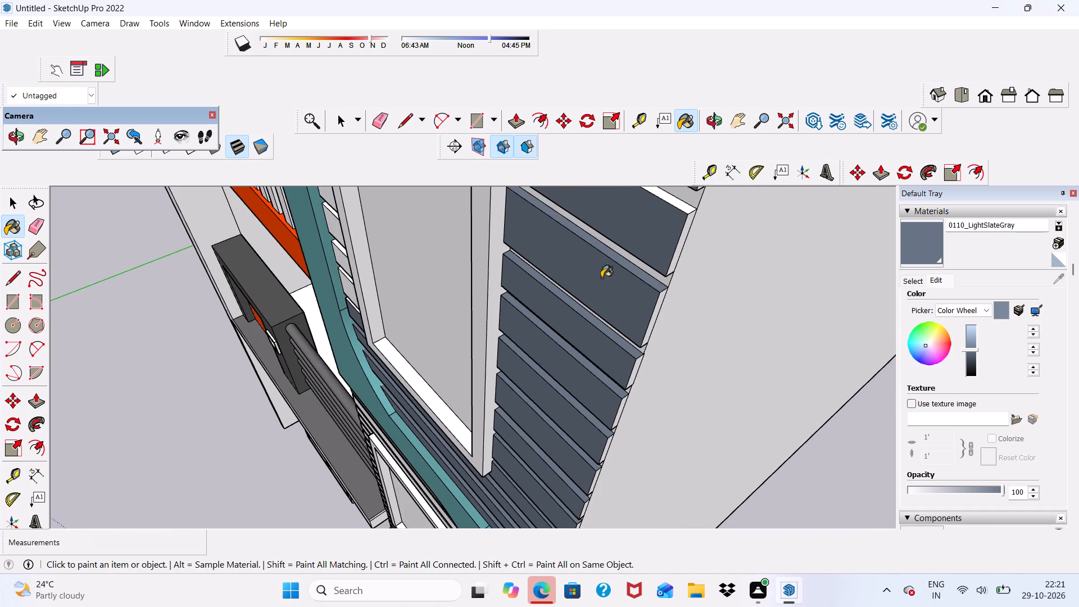
pyautogui.scroll(-6, 587, 297)
pyautogui.scroll(6, 605, 254)
pyautogui.click(606, 251)
pyautogui.scroll(-6, 588, 300)
pyautogui.scroll(2, 605, 262)
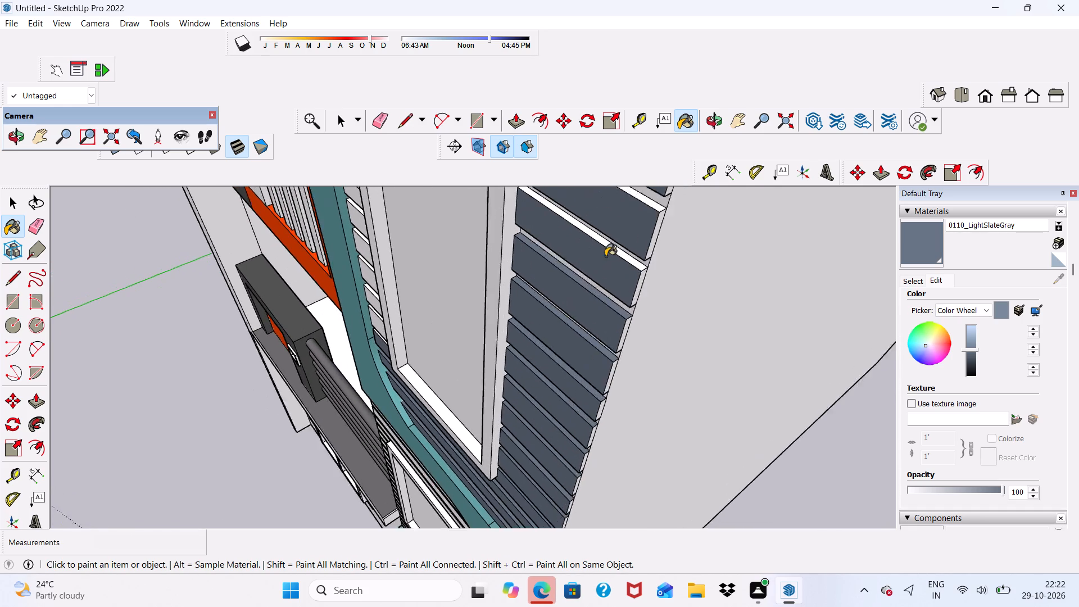
pyautogui.scroll(4, 605, 256)
pyautogui.click(607, 242)
pyautogui.scroll(-12, 591, 250)
pyautogui.scroll(4, 605, 237)
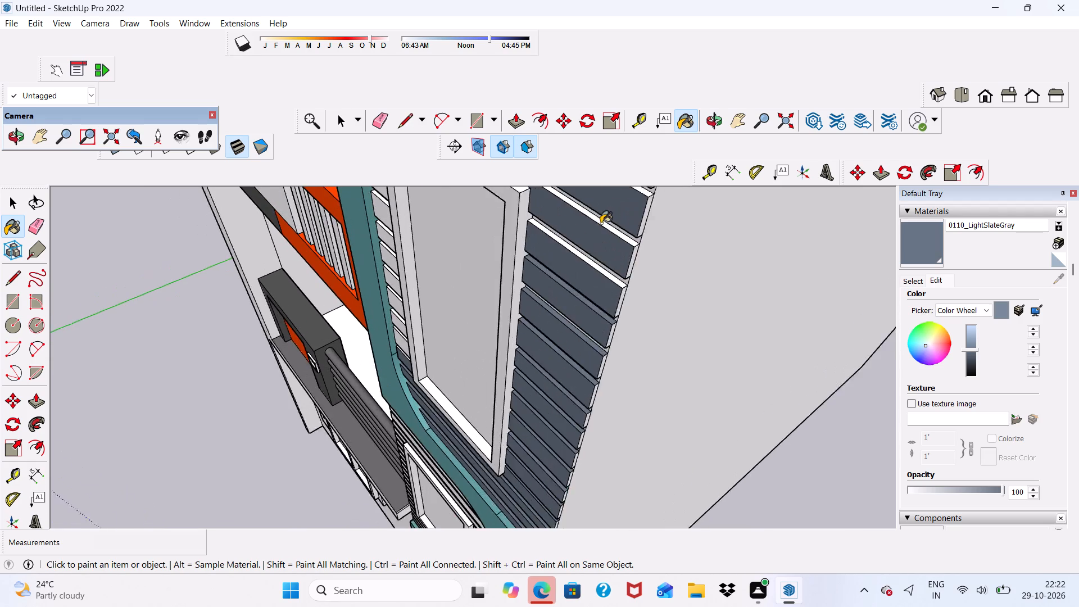
pyautogui.scroll(7, 601, 223)
pyautogui.click(601, 223)
pyautogui.scroll(5, 579, 269)
pyautogui.click(577, 287)
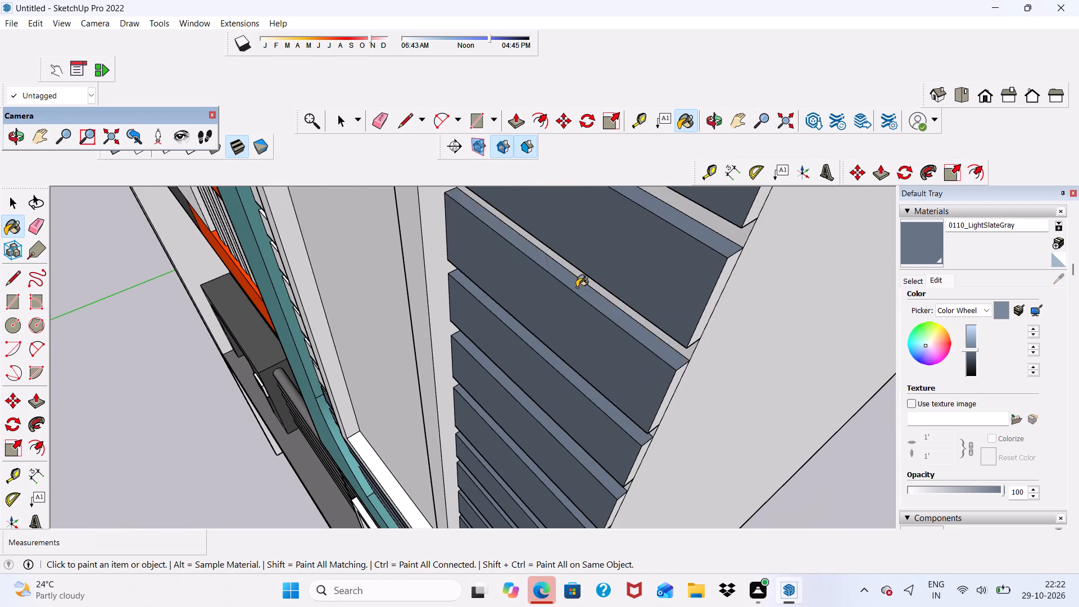
# Paint the remaining narrow slat top faces above the middle panel's window with 0110_LightSlateGray.
pyautogui.scroll(-12, 563, 323)
pyautogui.scroll(10, 606, 250)
pyautogui.click(605, 293)
pyautogui.scroll(-4, 604, 298)
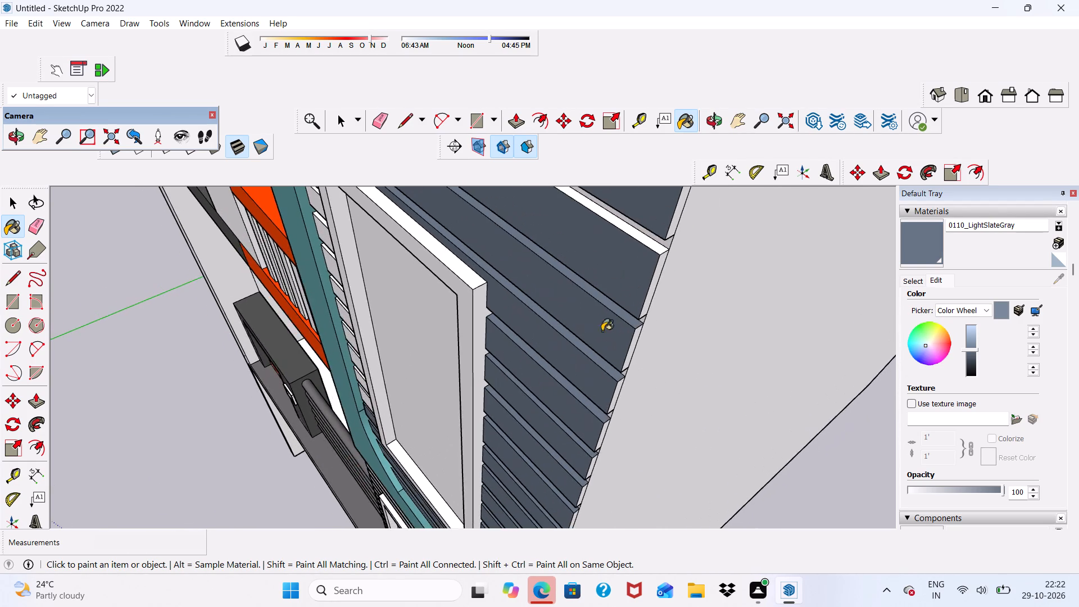
pyautogui.scroll(-1, 602, 331)
pyautogui.scroll(7, 659, 211)
pyautogui.click(634, 279)
# Paint the outer end faces of the uppermost slats at the building corner with 0110_LightSlateGray.
pyautogui.scroll(-4, 631, 283)
pyautogui.scroll(4, 647, 234)
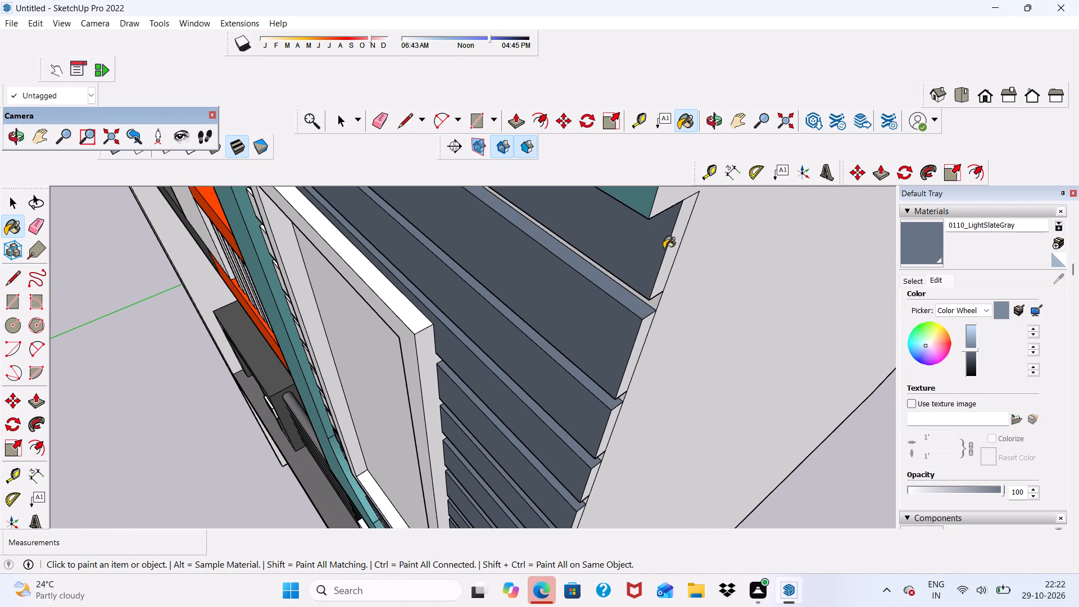
pyautogui.click(670, 264)
pyautogui.scroll(-5, 671, 242)
pyautogui.scroll(6, 664, 330)
pyautogui.click(639, 303)
pyautogui.scroll(-7, 629, 246)
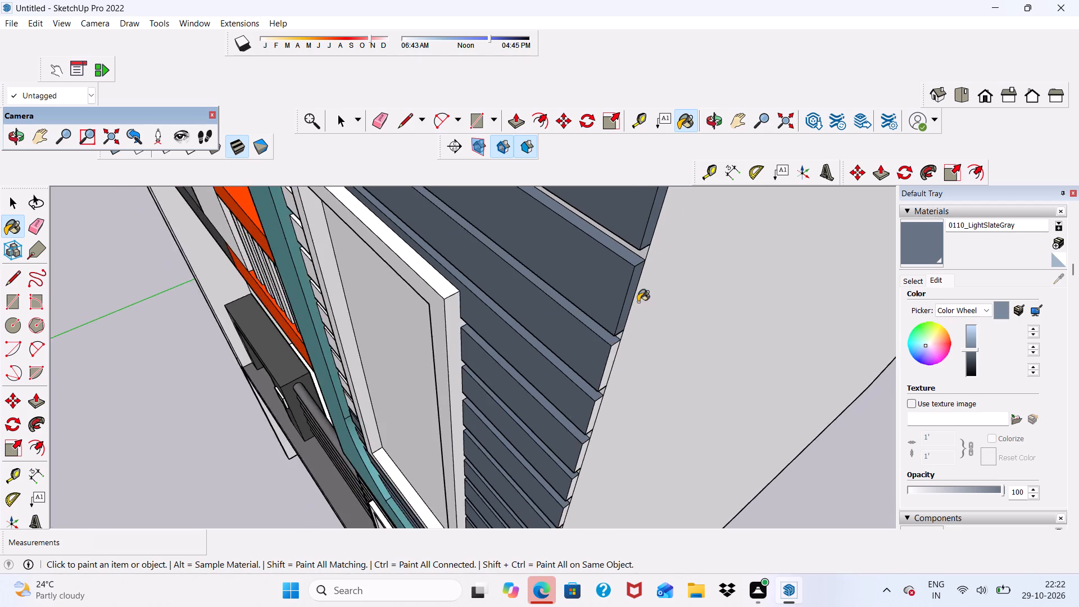
pyautogui.scroll(7, 636, 341)
pyautogui.scroll(1, 584, 359)
pyautogui.click(583, 363)
pyautogui.scroll(-6, 592, 268)
# Paint the outer end faces of the next upper slats at the building corner with 0110_LightSlateGray.
pyautogui.scroll(6, 588, 419)
pyautogui.click(541, 411)
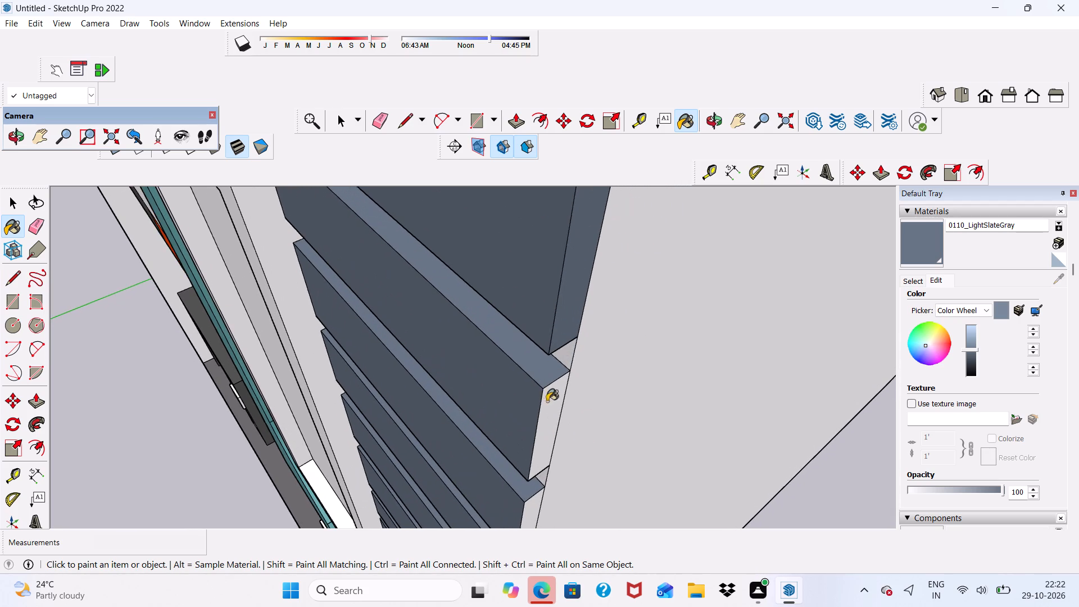
pyautogui.scroll(-12, 529, 284)
pyautogui.scroll(7, 550, 395)
pyautogui.click(547, 382)
pyautogui.scroll(-6, 529, 297)
pyautogui.scroll(6, 547, 482)
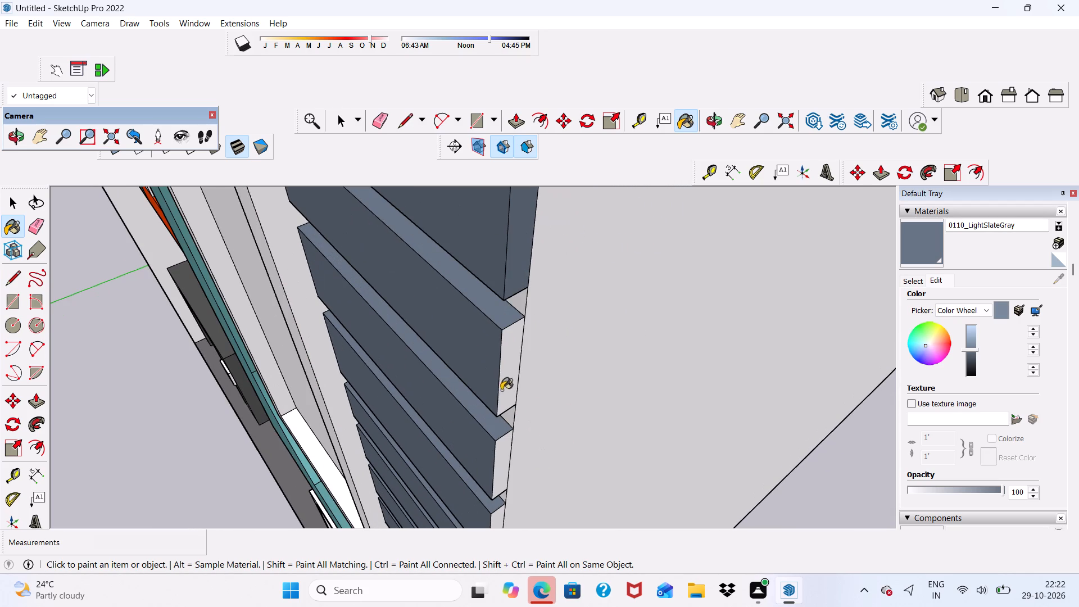
pyautogui.click(504, 378)
pyautogui.scroll(-6, 504, 379)
pyautogui.scroll(5, 509, 499)
pyautogui.click(504, 407)
pyautogui.scroll(-2, 504, 407)
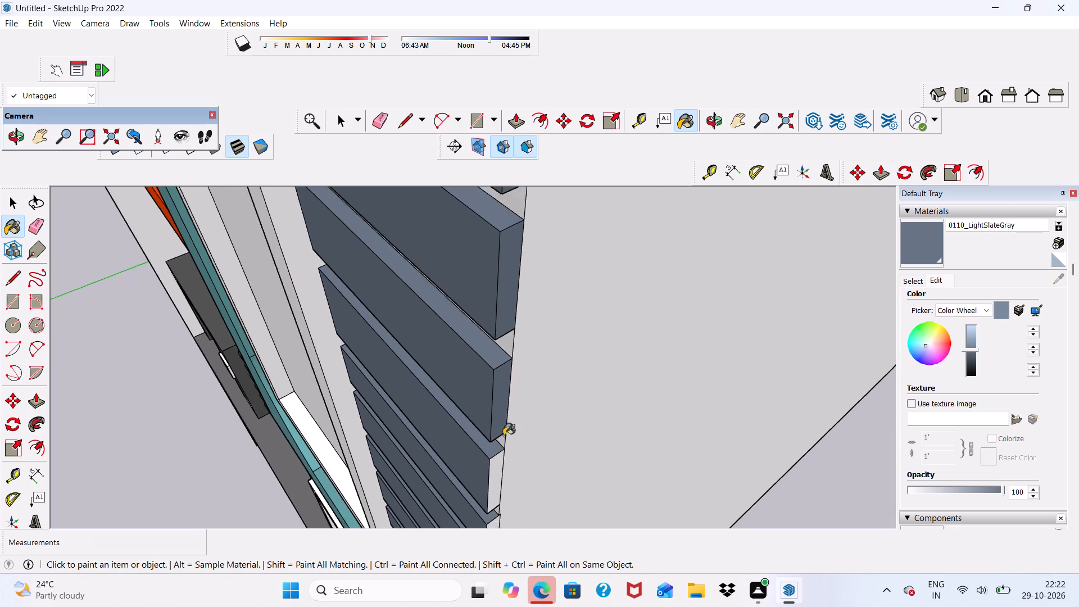
# Paint the outer end faces of the mid-height slats at the building corner with 0110_LightSlateGray.
pyautogui.scroll(-2, 504, 436)
pyautogui.scroll(1, 502, 474)
pyautogui.click(498, 474)
pyautogui.scroll(-6, 498, 351)
pyautogui.scroll(10, 491, 469)
pyautogui.click(493, 468)
pyautogui.scroll(-5, 487, 387)
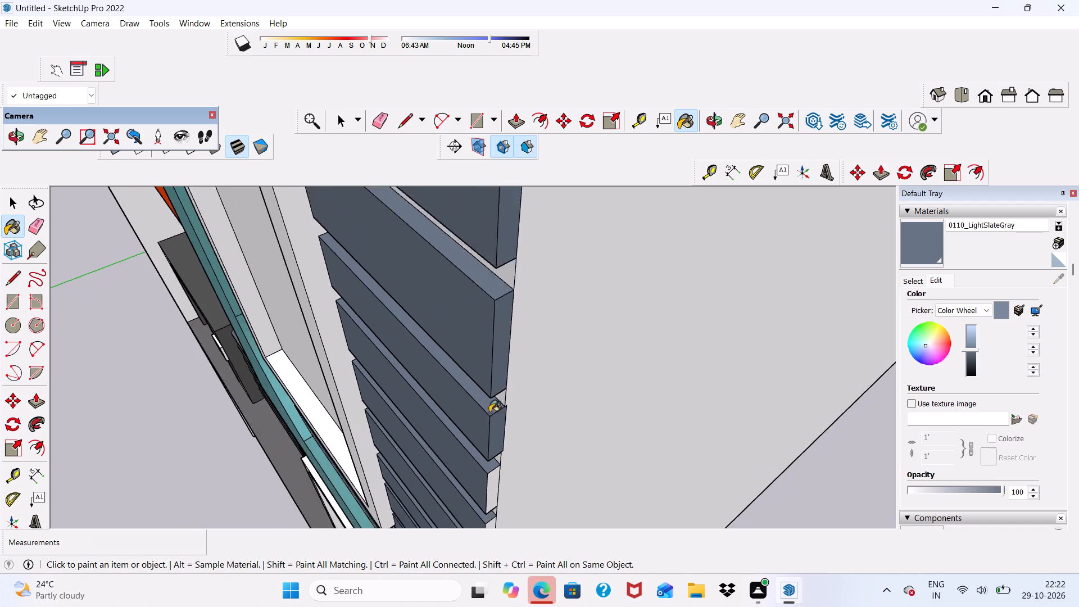
pyautogui.scroll(-2, 489, 413)
pyautogui.scroll(7, 499, 483)
pyautogui.click(473, 451)
pyautogui.scroll(-7, 475, 351)
pyautogui.scroll(7, 463, 450)
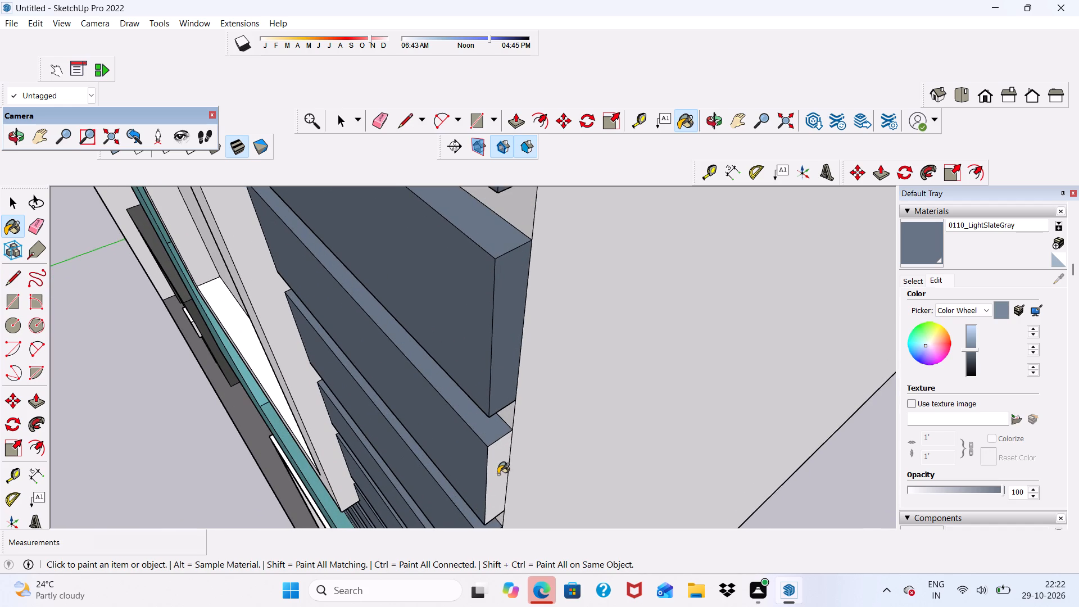
pyautogui.click(498, 474)
# Paint the outer end faces of the slats around the window's lower part at the building corner with 0110_LightSlateGray.
pyautogui.scroll(-6, 499, 474)
pyautogui.scroll(6, 492, 540)
pyautogui.scroll(-7, 496, 374)
pyautogui.scroll(10, 501, 478)
pyautogui.click(492, 459)
pyautogui.scroll(-7, 486, 379)
pyautogui.scroll(5, 489, 481)
pyautogui.click(489, 481)
pyautogui.scroll(-9, 500, 357)
pyautogui.scroll(5, 454, 426)
pyautogui.scroll(-5, 474, 325)
pyautogui.scroll(2, 498, 496)
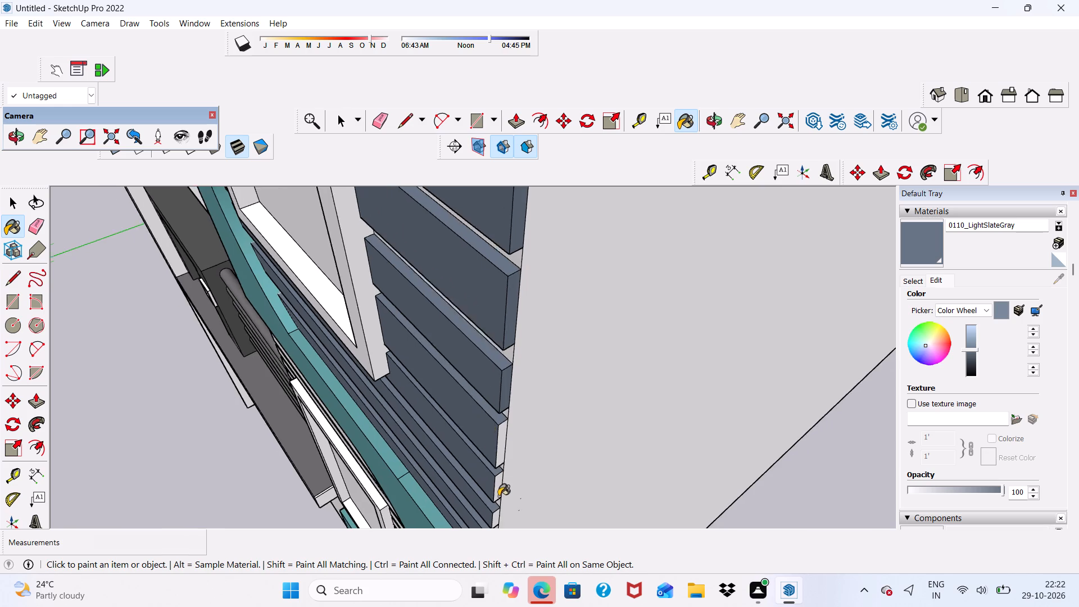
pyautogui.scroll(3, 498, 496)
pyautogui.click(501, 416)
pyautogui.click(494, 492)
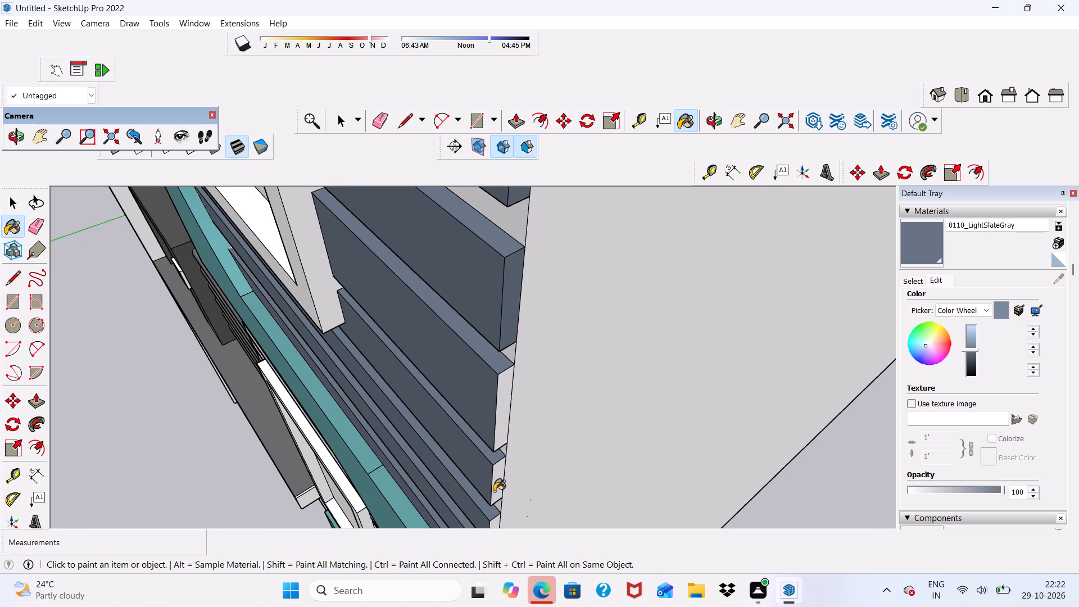
# Paint the outer end faces of the lowest slats at the building corner with 0110_LightSlateGray.
pyautogui.scroll(-5, 473, 378)
pyautogui.scroll(11, 480, 492)
pyautogui.click(491, 470)
pyautogui.scroll(-6, 462, 470)
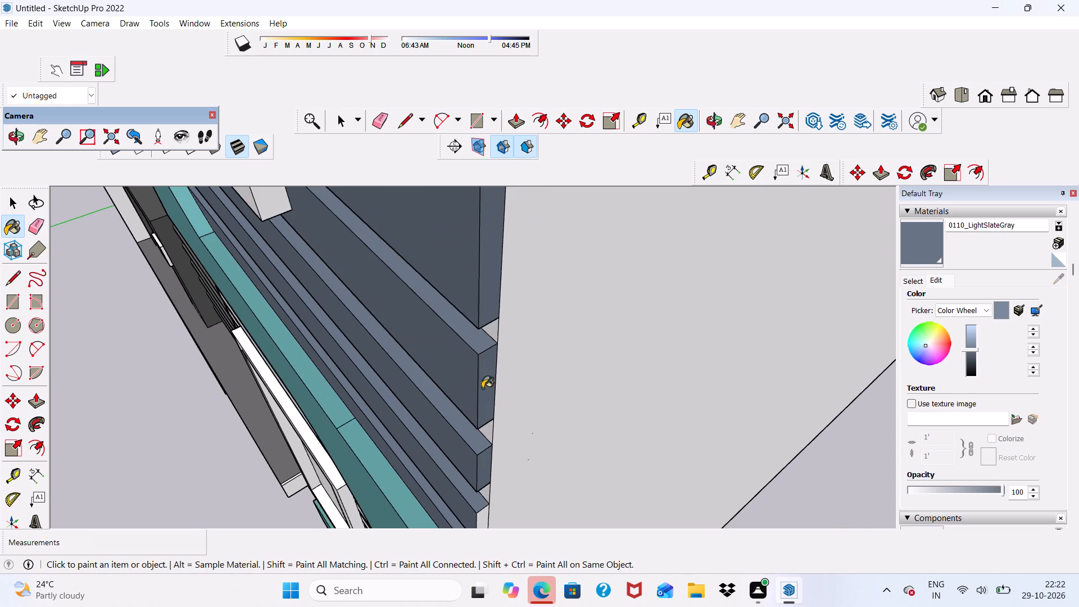
pyautogui.scroll(7, 504, 484)
pyautogui.scroll(-11, 446, 376)
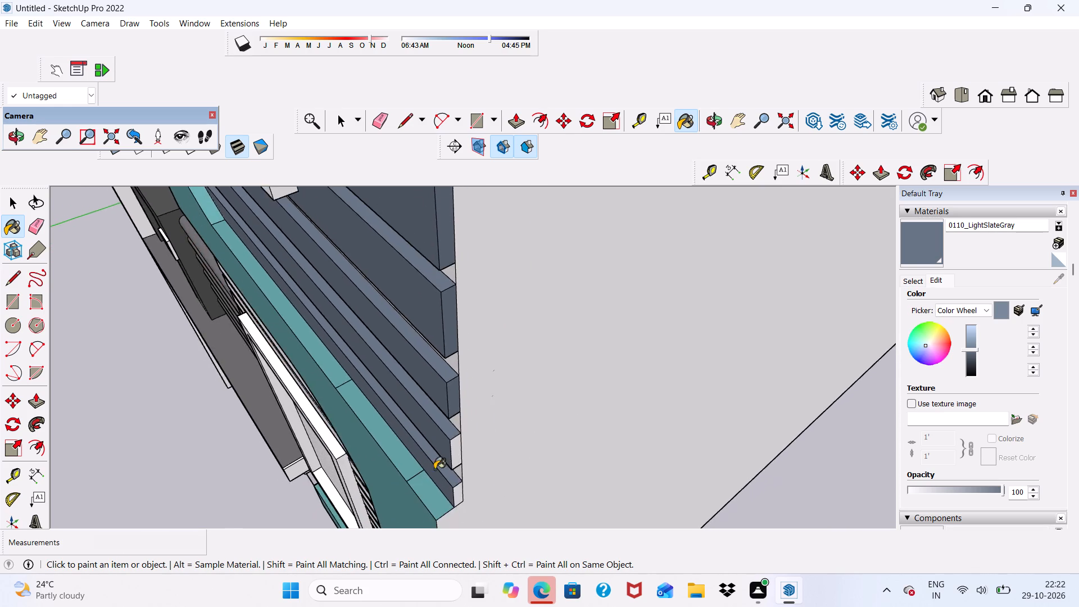
pyautogui.scroll(6, 424, 492)
pyautogui.click(485, 505)
pyautogui.click(492, 432)
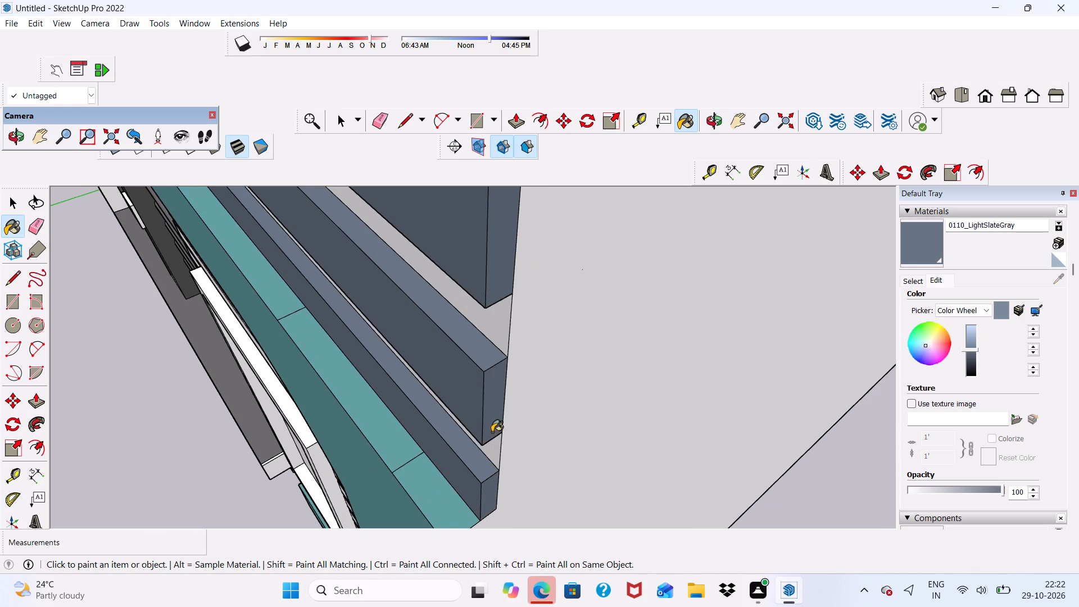
# Paint the front faces of three upper unpainted slats between the teal frame and the middle panel's window with 0110_LightSlateGray.
pyautogui.scroll(-7, 491, 462)
pyautogui.scroll(-3, 513, 410)
pyautogui.moveTo(464, 424); pyautogui.dragTo(829, 325, button='middle')
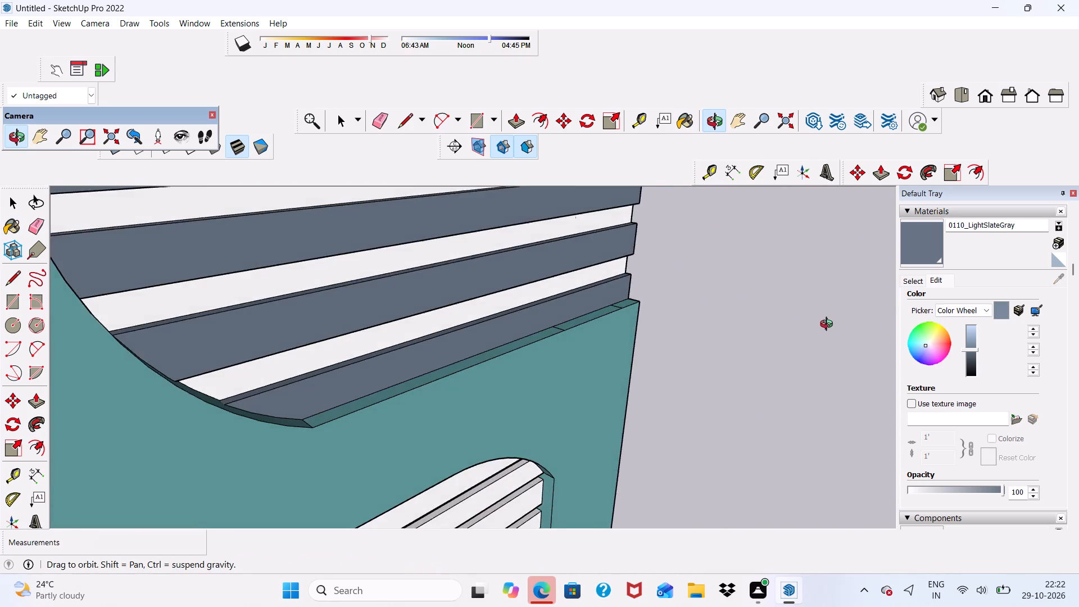
pyautogui.moveTo(829, 325); pyautogui.dragTo(782, 346, button='middle')
pyautogui.scroll(1, 779, 346)
pyautogui.scroll(-14, 735, 342)
pyautogui.scroll(10, 614, 291)
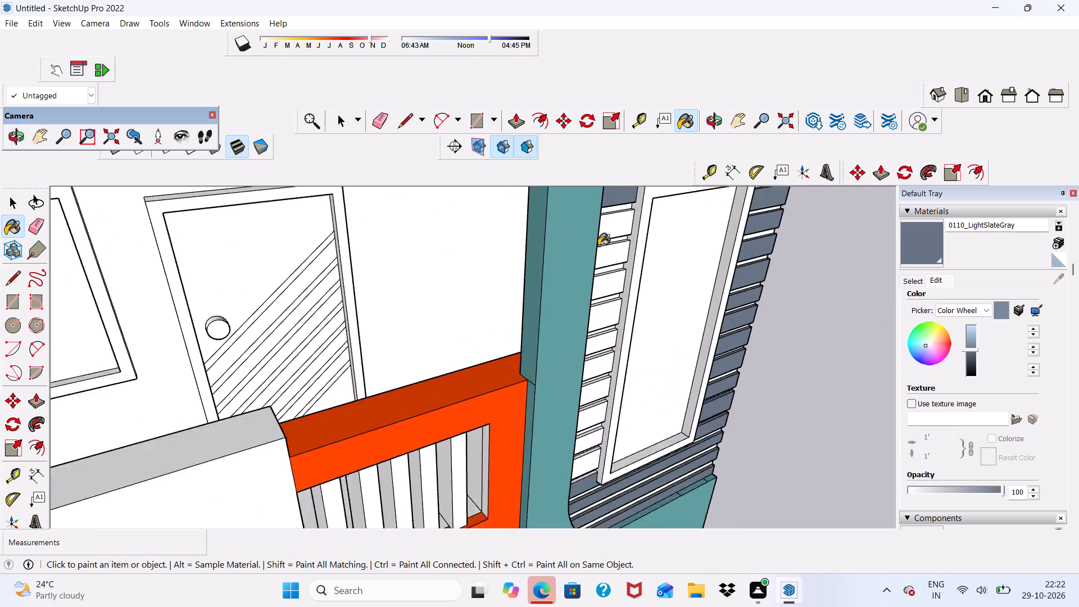
pyautogui.scroll(6, 599, 246)
pyautogui.click(611, 216)
pyautogui.click(607, 284)
pyautogui.click(607, 340)
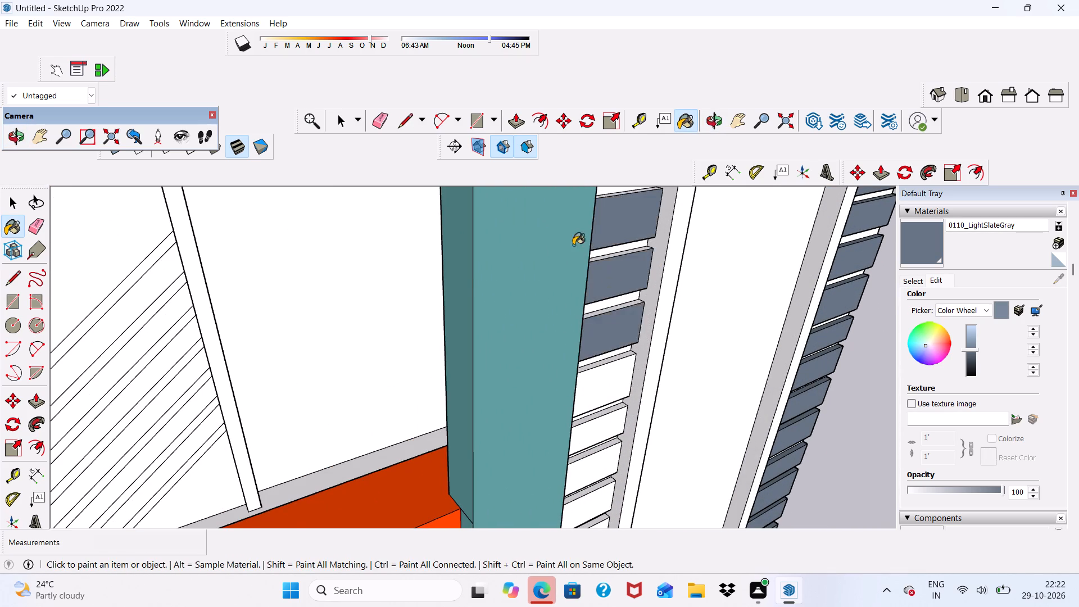
# Paint the front faces of the next five slats down between the teal frame and the window with 0110_LightSlateGray.
pyautogui.scroll(-9, 549, 245)
pyautogui.moveTo(632, 366); pyautogui.dragTo(549, 280, button='middle')
pyautogui.scroll(-13, 545, 287)
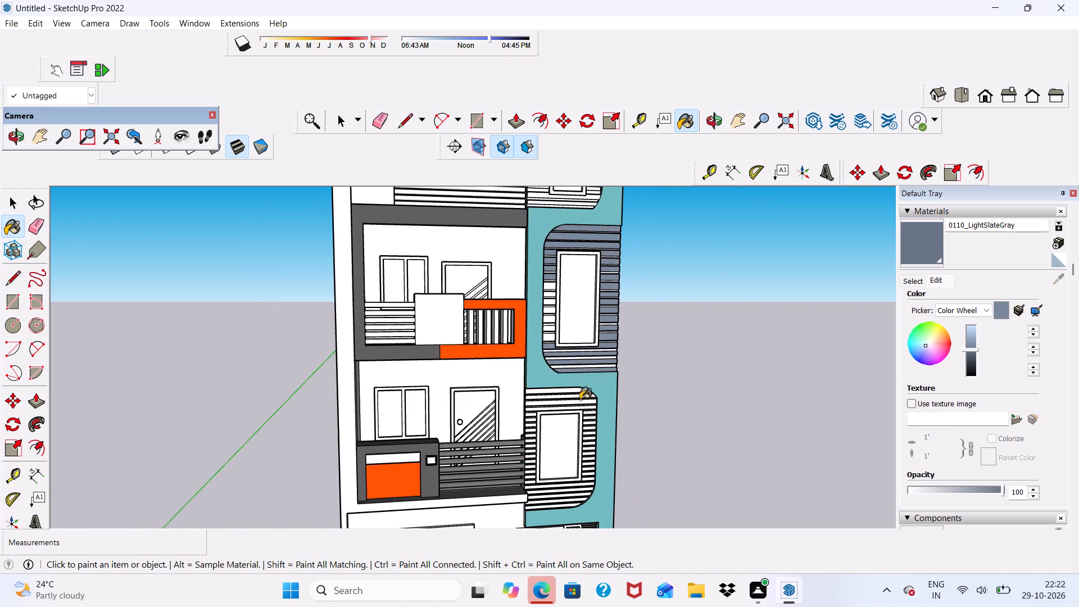
pyautogui.scroll(12, 502, 276)
pyautogui.click(583, 280)
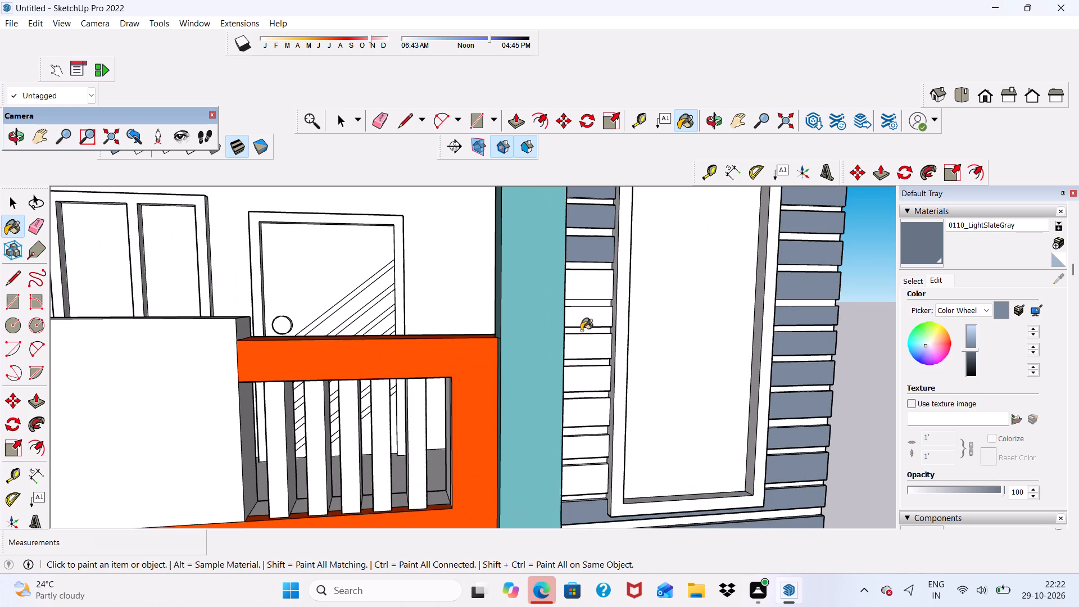
pyautogui.click(582, 322)
pyautogui.scroll(-3, 582, 322)
pyautogui.scroll(7, 583, 363)
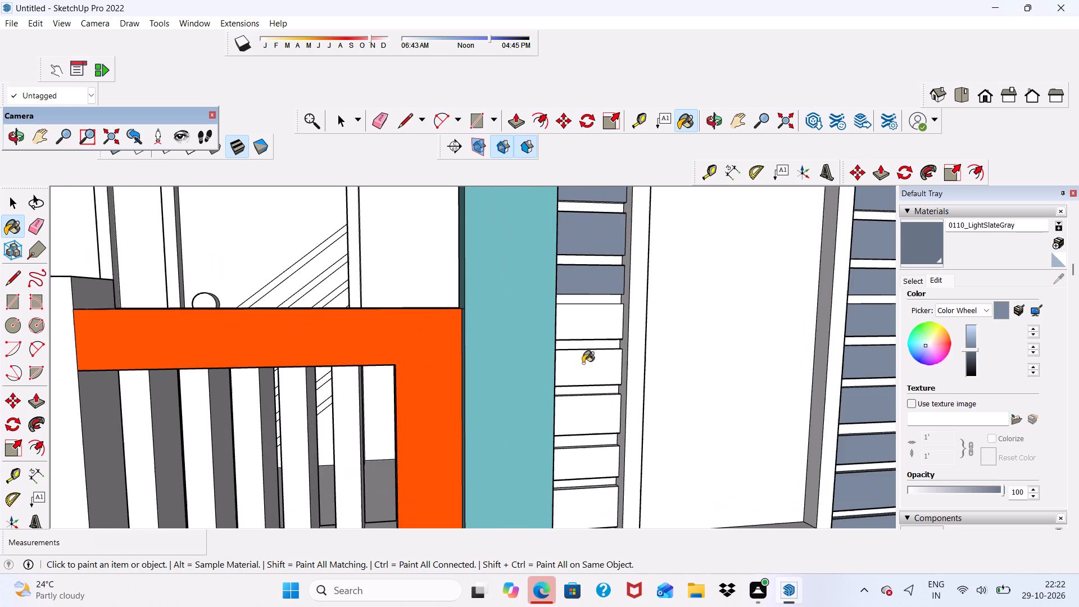
pyautogui.click(580, 334)
pyautogui.click(580, 372)
pyautogui.click(594, 428)
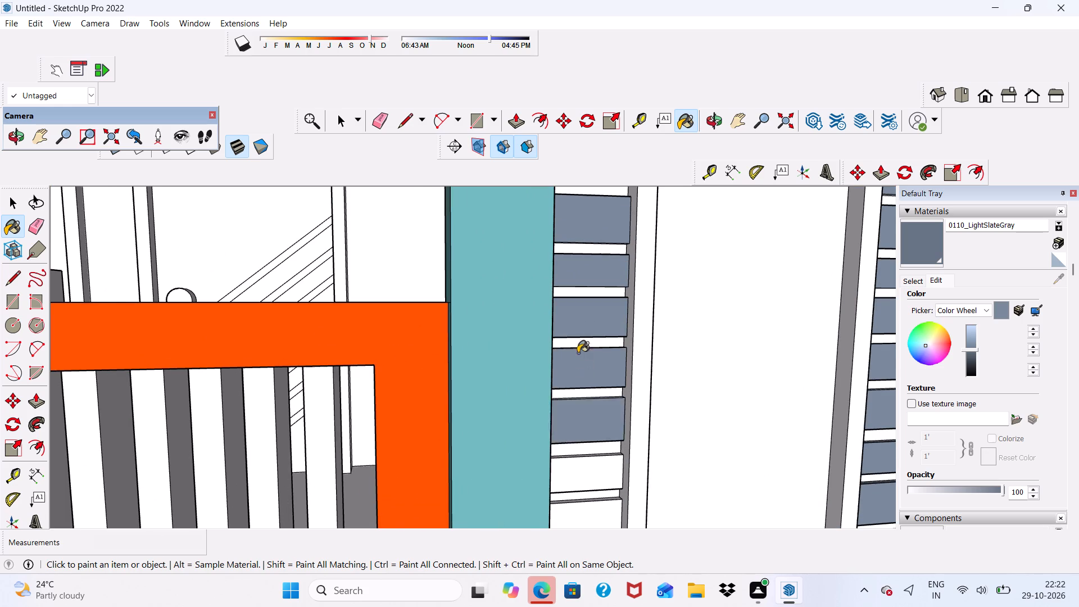
# Paint the front faces of the last two white slats on the window's inner side with 0110_LightSlateGray.
pyautogui.scroll(-3, 577, 355)
pyautogui.scroll(4, 592, 449)
pyautogui.click(593, 449)
pyautogui.scroll(-5, 551, 366)
pyautogui.scroll(4, 578, 448)
pyautogui.click(579, 454)
pyautogui.scroll(-6, 541, 332)
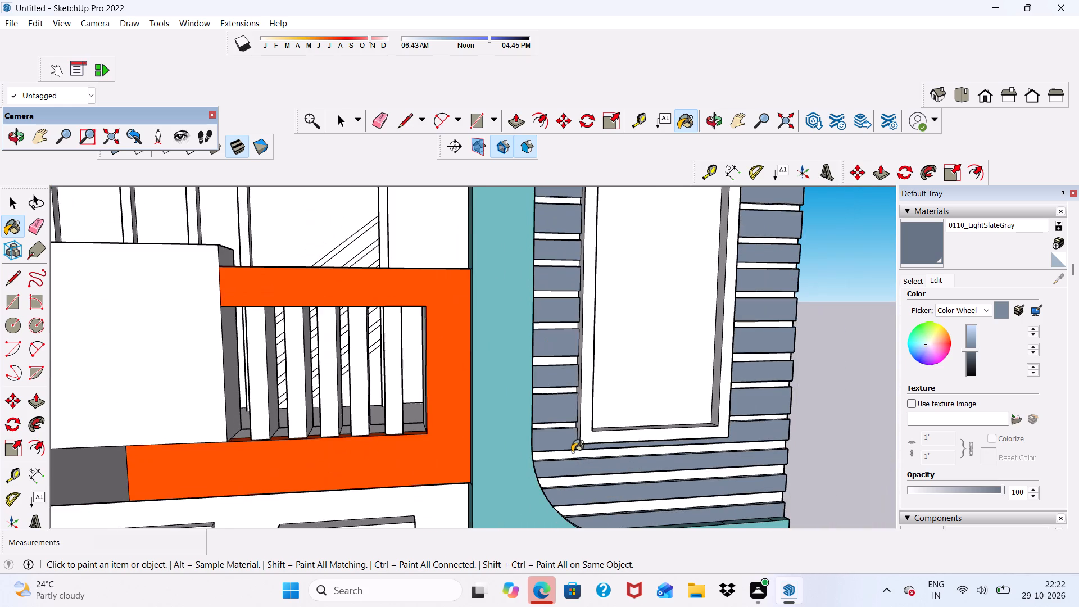
# Paint the narrow top faces of the two lowest short slats on the window's inner side with 0110_LightSlateGray.
pyautogui.moveTo(573, 473); pyautogui.dragTo(528, 565, button='middle')
pyautogui.scroll(7, 532, 436)
pyautogui.scroll(5, 552, 494)
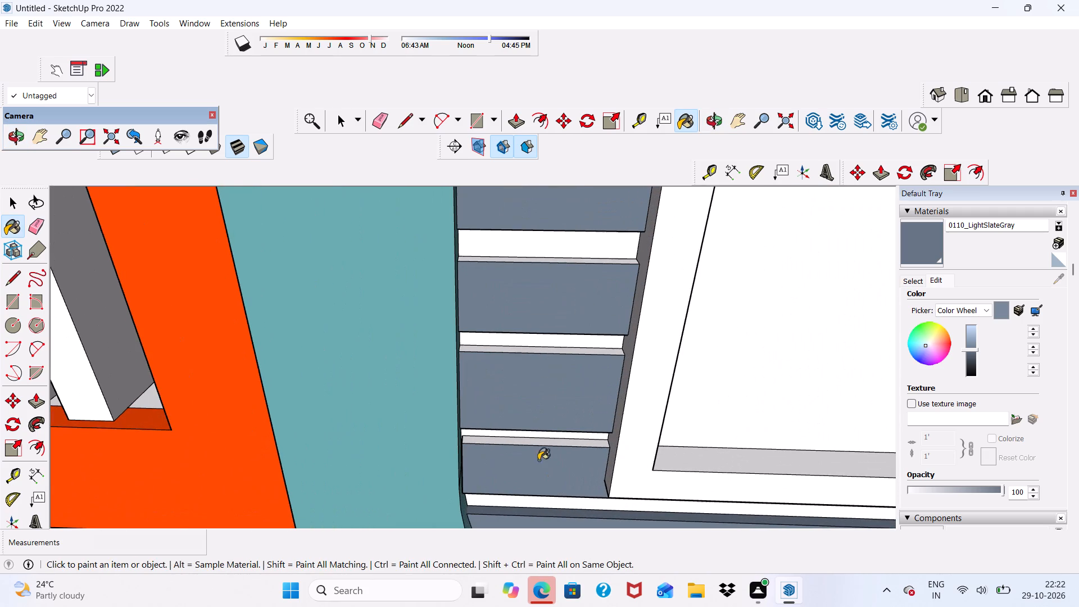
pyautogui.click(538, 438)
pyautogui.scroll(4, 505, 338)
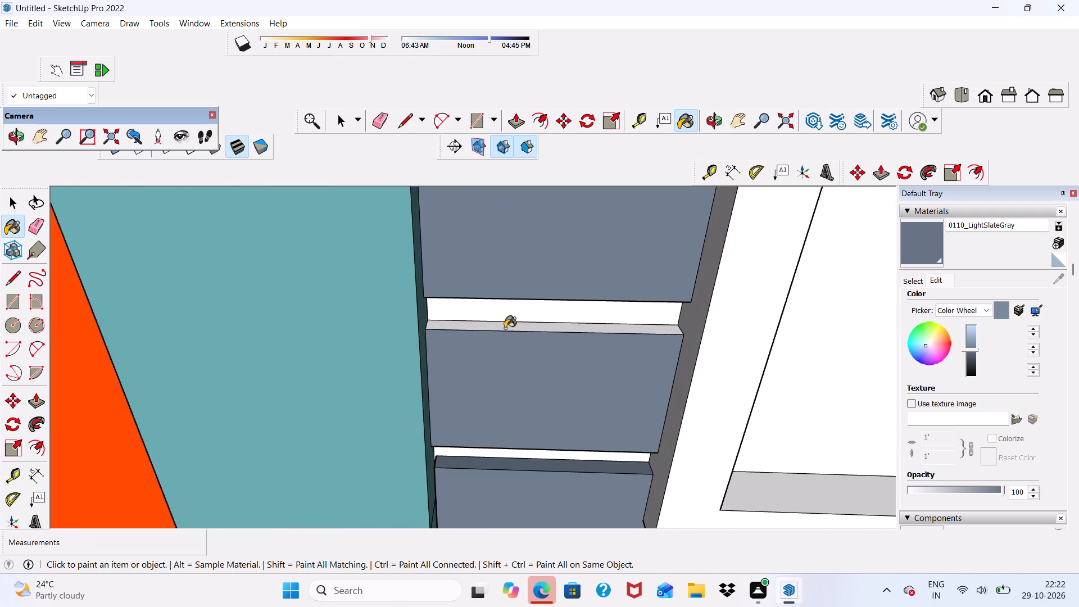
pyautogui.click(505, 328)
# Paint the narrow top faces of the next three slats up on the window's inner side with 0110_LightSlateGray.
pyautogui.scroll(-12, 505, 338)
pyautogui.moveTo(557, 298); pyautogui.dragTo(562, 445, button='middle')
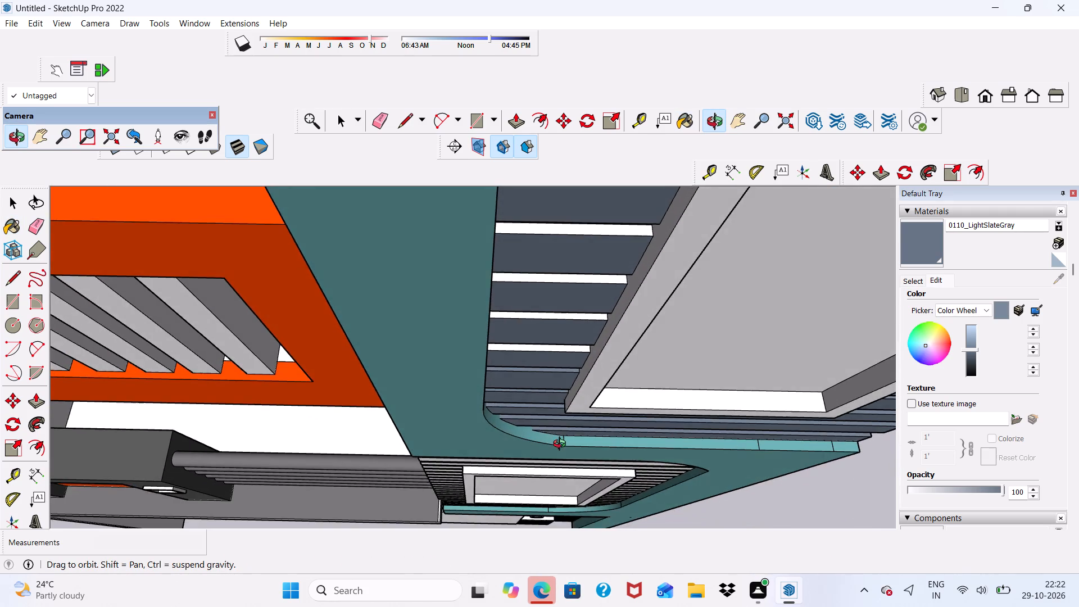
pyautogui.moveTo(562, 445); pyautogui.dragTo(561, 483, button='middle')
pyautogui.scroll(10, 531, 372)
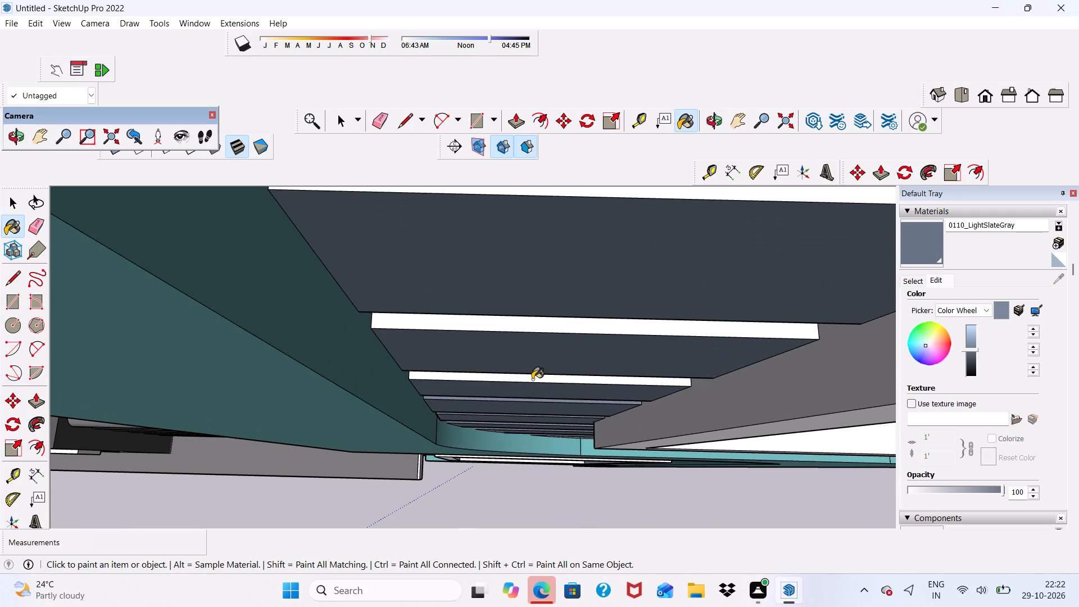
pyautogui.scroll(5, 532, 379)
pyautogui.click(532, 379)
pyautogui.scroll(-6, 524, 359)
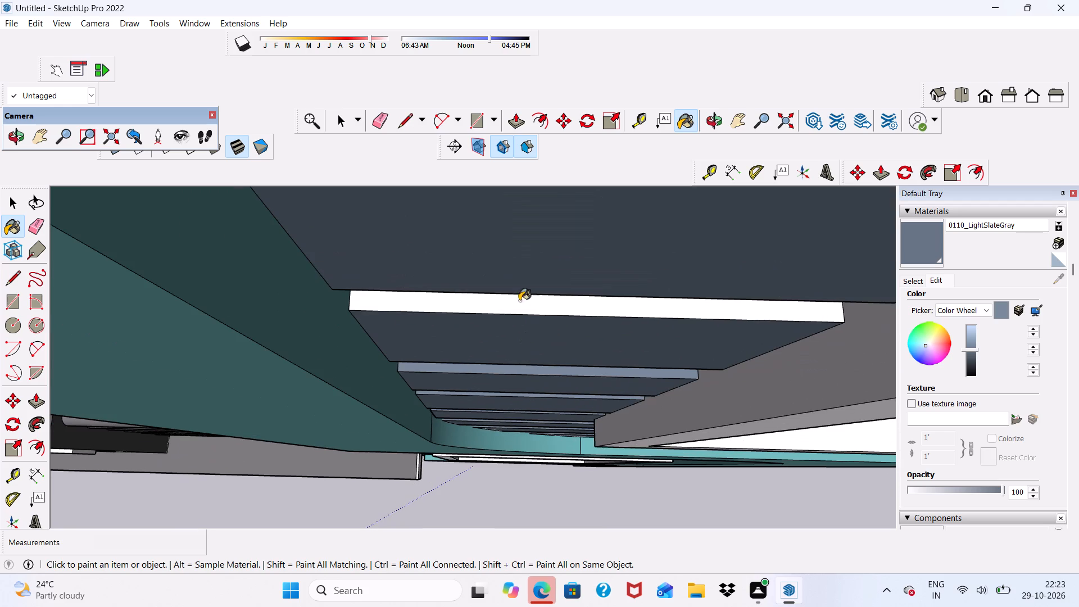
pyautogui.click(513, 303)
pyautogui.scroll(-10, 492, 319)
pyautogui.scroll(5, 514, 283)
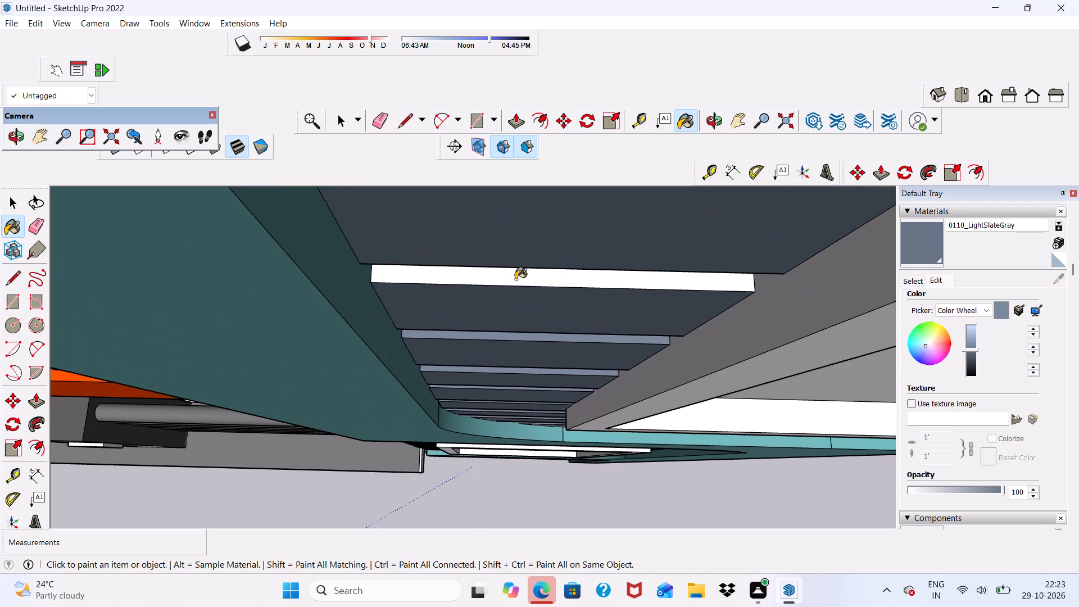
pyautogui.click(515, 279)
# Paint the narrow top faces of the following three slats up on the window's inner side with 0110_LightSlateGray.
pyautogui.scroll(-6, 502, 298)
pyautogui.scroll(4, 517, 267)
pyautogui.click(519, 259)
pyautogui.scroll(-7, 519, 264)
pyautogui.scroll(6, 515, 288)
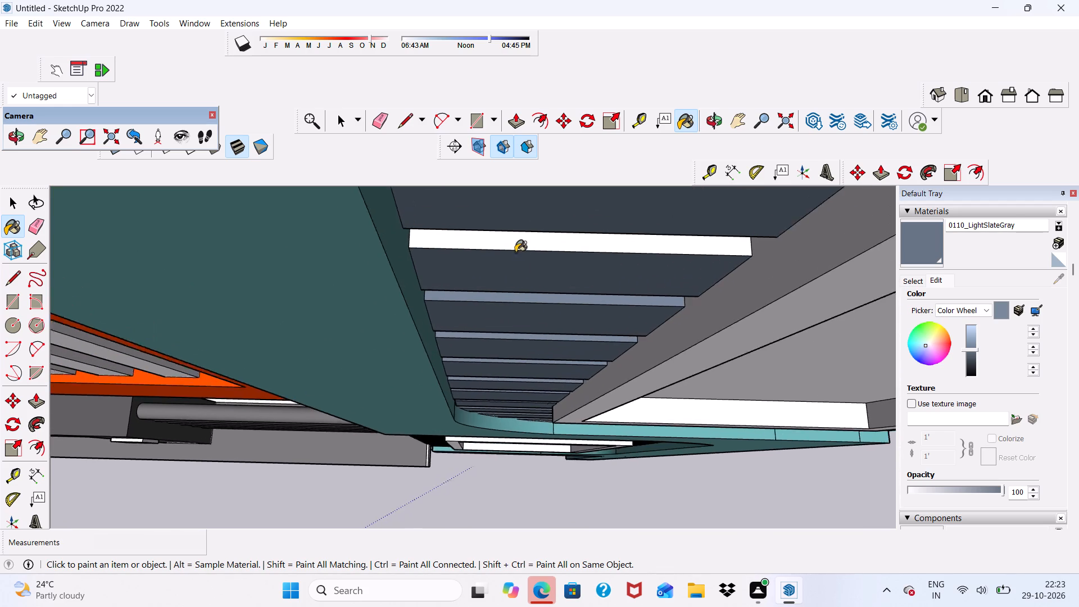
pyautogui.click(517, 242)
pyautogui.scroll(-11, 513, 261)
pyautogui.scroll(6, 522, 234)
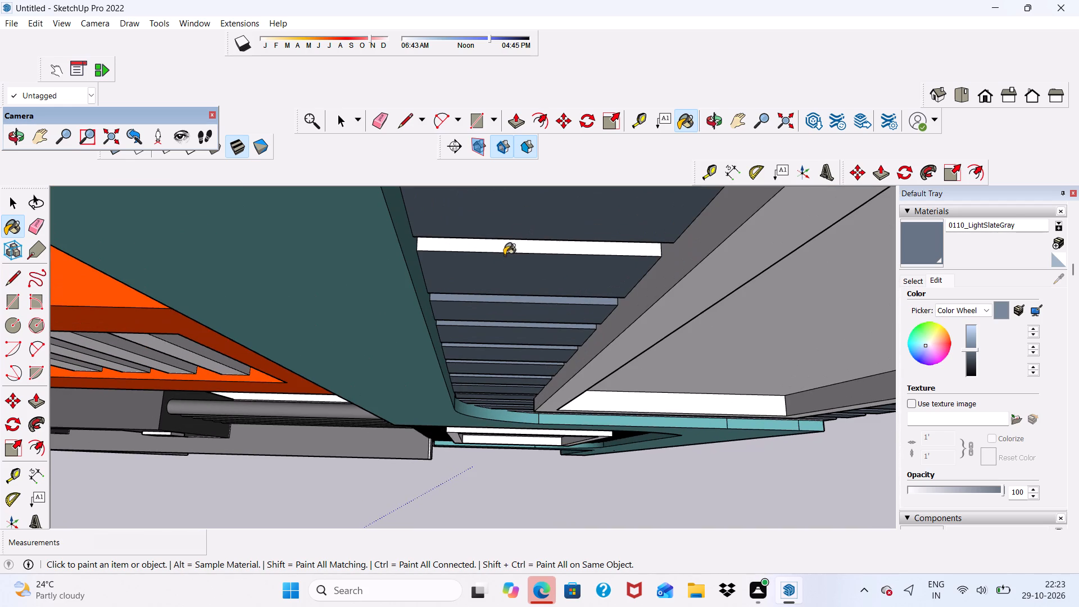
pyautogui.click(505, 248)
# Paint the narrow top faces of the remaining uppermost slats on the window's inner side with 0110_LightSlateGray.
pyautogui.scroll(-5, 503, 258)
pyautogui.scroll(1, 506, 238)
pyautogui.click(510, 223)
pyautogui.scroll(-6, 502, 278)
pyautogui.scroll(5, 538, 239)
pyautogui.click(526, 255)
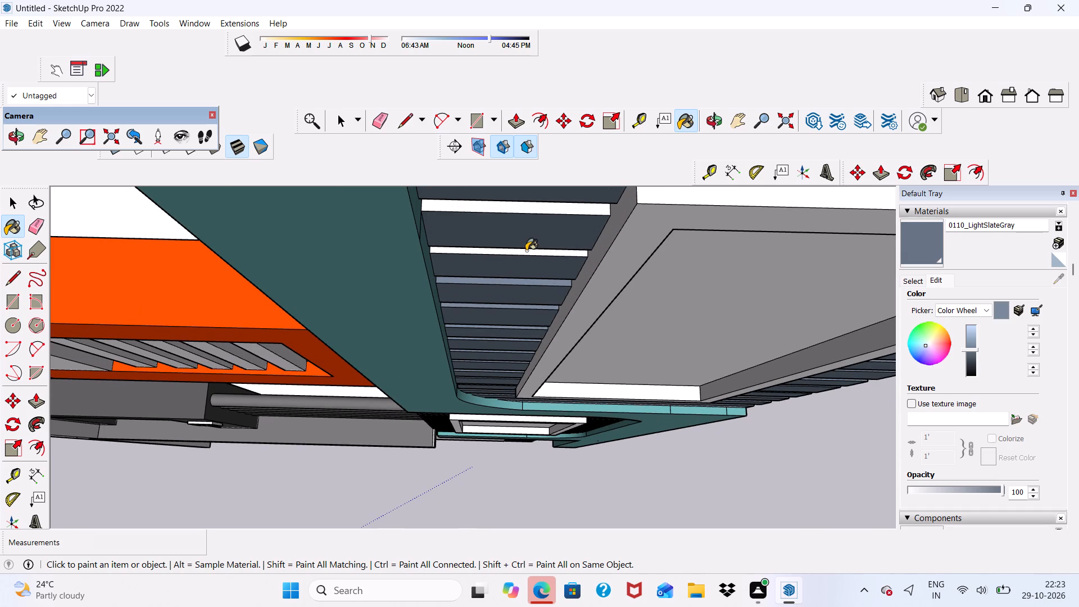
pyautogui.click(526, 251)
pyautogui.scroll(1, 524, 206)
pyautogui.click(525, 204)
# Paint the narrow underside faces of three long slats at the bottom of the middle panel with 0110_LightSlateGray.
pyautogui.scroll(-5, 525, 262)
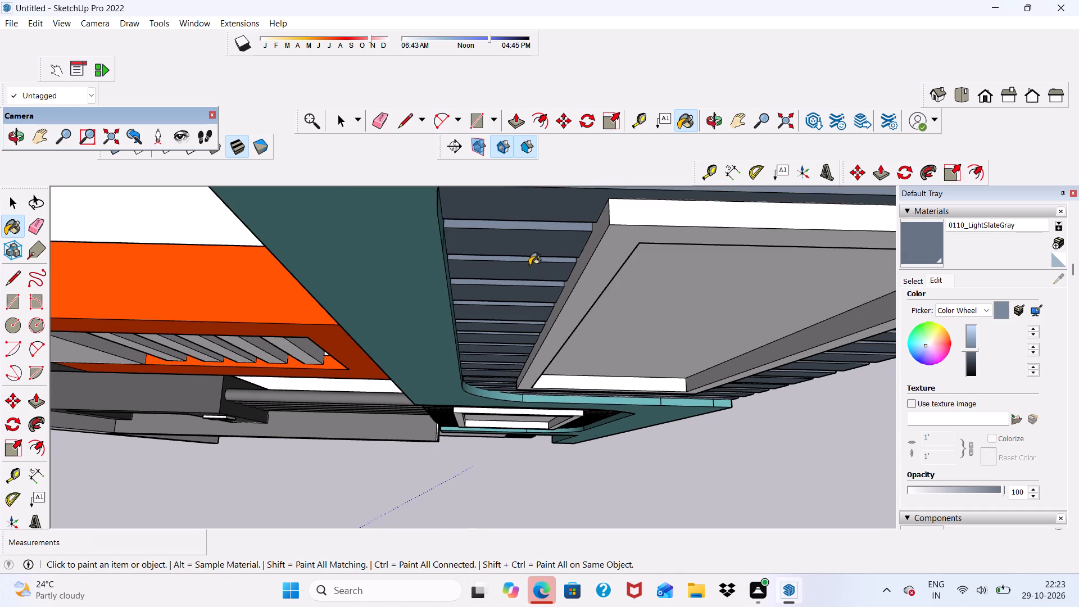
pyautogui.scroll(-4, 529, 255)
pyautogui.moveTo(538, 279); pyautogui.dragTo(552, 160, button='middle')
pyautogui.scroll(-2, 572, 307)
pyautogui.moveTo(573, 345); pyautogui.dragTo(571, 304, button='middle')
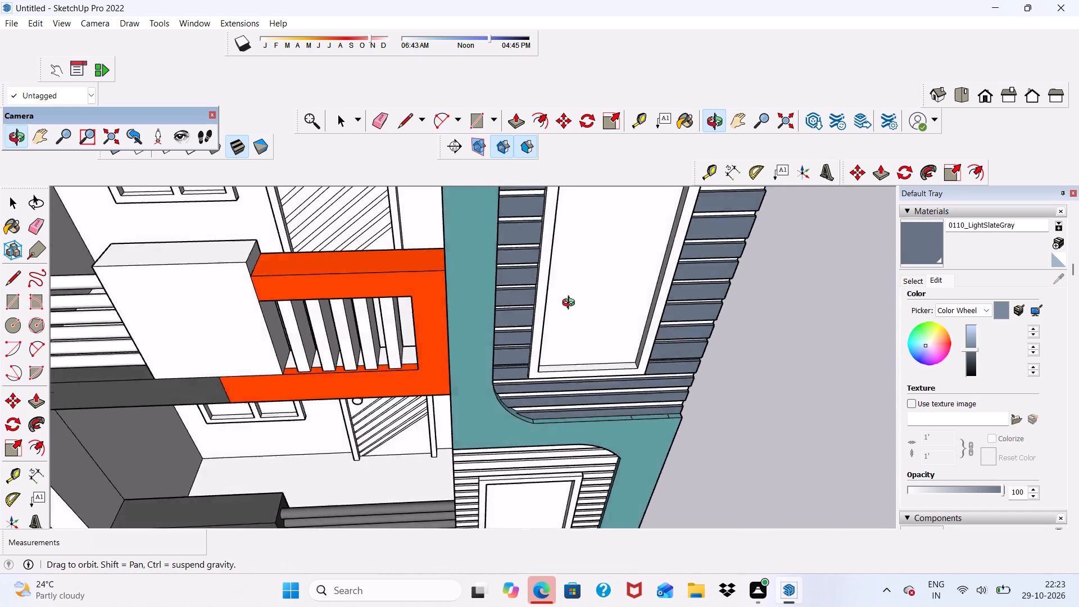
pyautogui.moveTo(571, 304); pyautogui.dragTo(550, 99, button='middle')
pyautogui.scroll(4, 564, 237)
pyautogui.scroll(-7, 564, 238)
pyautogui.scroll(6, 532, 269)
pyautogui.scroll(6, 501, 307)
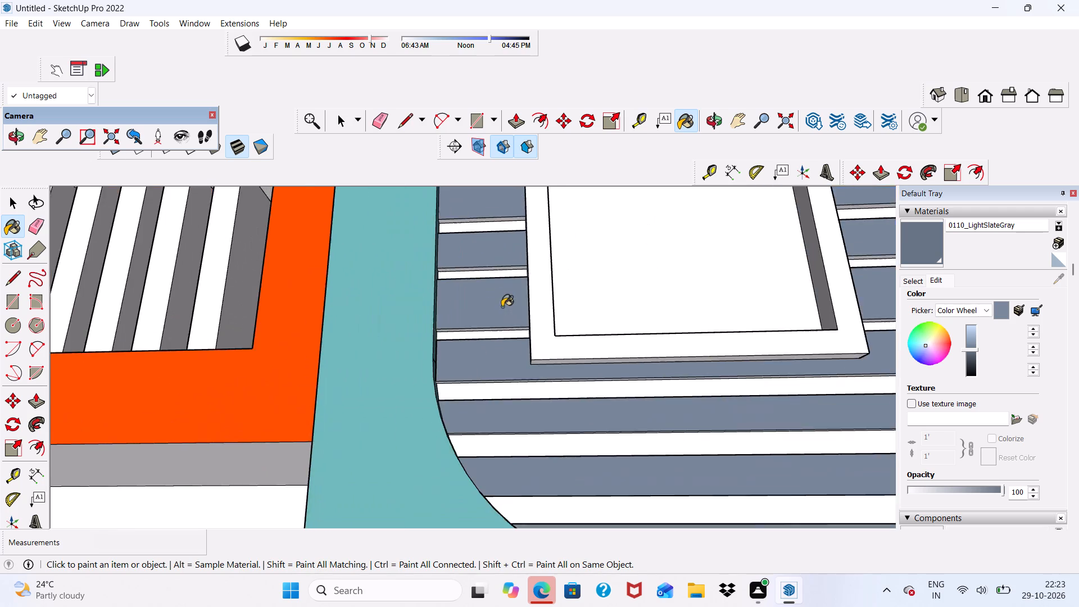
pyautogui.scroll(-1, 507, 345)
pyautogui.moveTo(509, 350); pyautogui.dragTo(502, 251, button='middle')
pyautogui.scroll(6, 536, 395)
pyautogui.scroll(2, 537, 348)
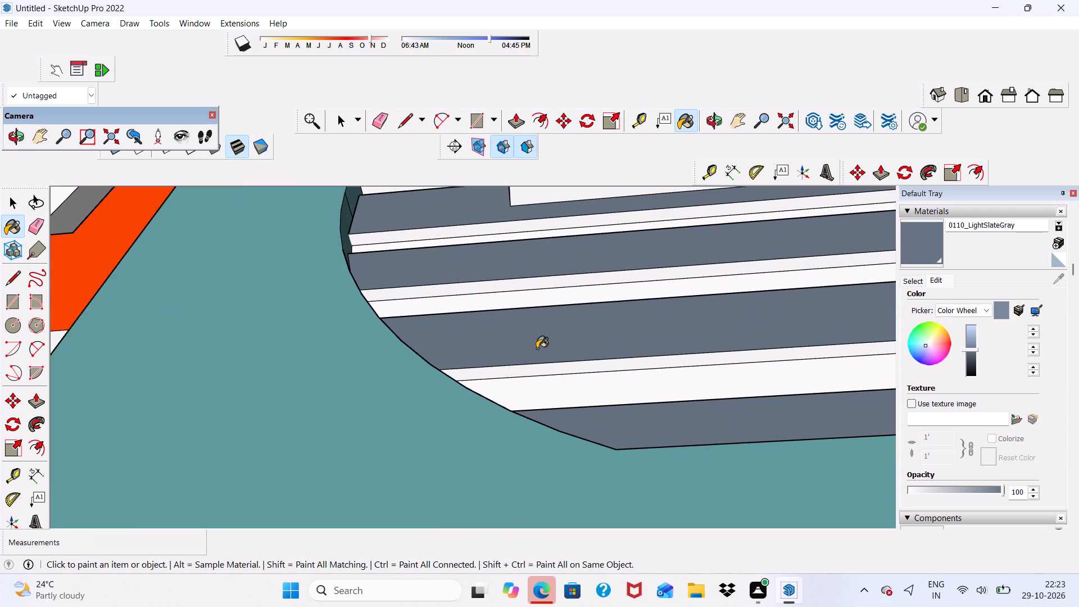
pyautogui.click(534, 373)
pyautogui.click(492, 284)
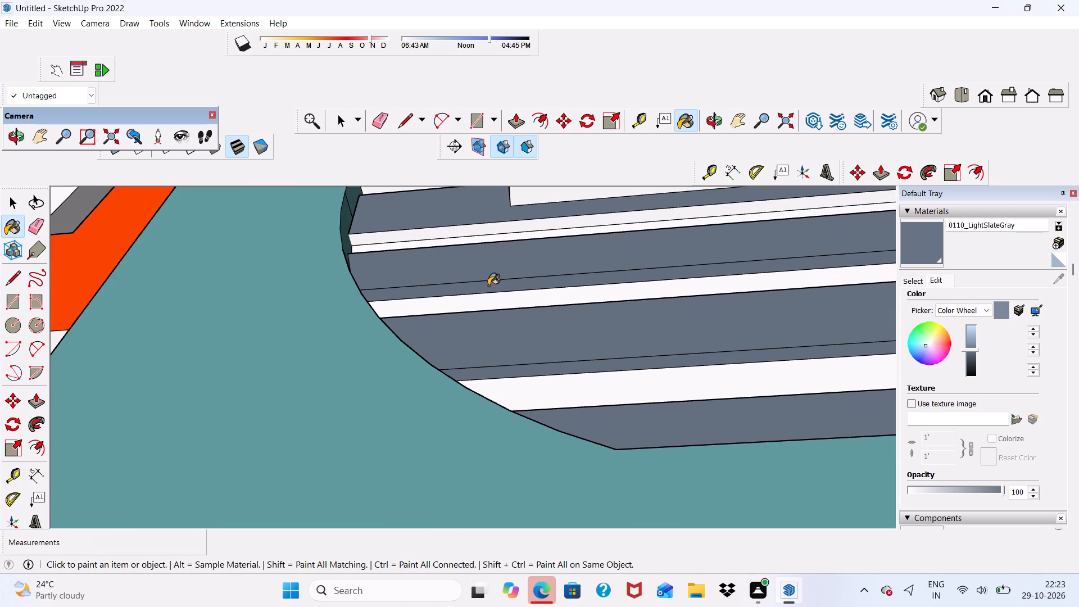
pyautogui.click(467, 230)
# Paint the narrow underside faces of the three lowest short slats on the middle window's inner side with 0110_LightSlateGray.
pyautogui.scroll(-12, 474, 243)
pyautogui.scroll(11, 500, 292)
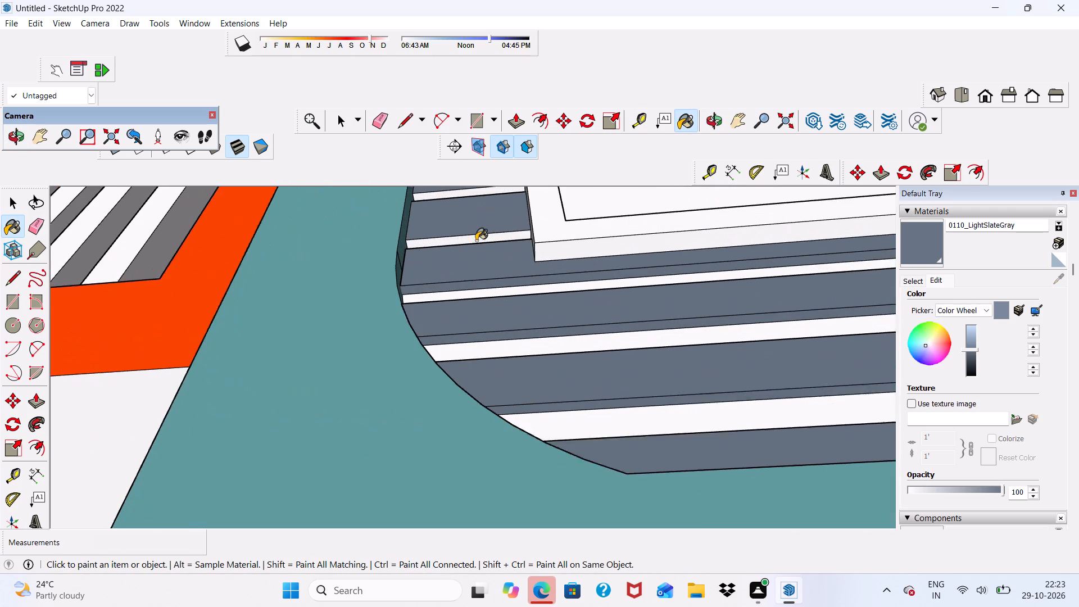
pyautogui.scroll(1, 476, 241)
pyautogui.click(476, 237)
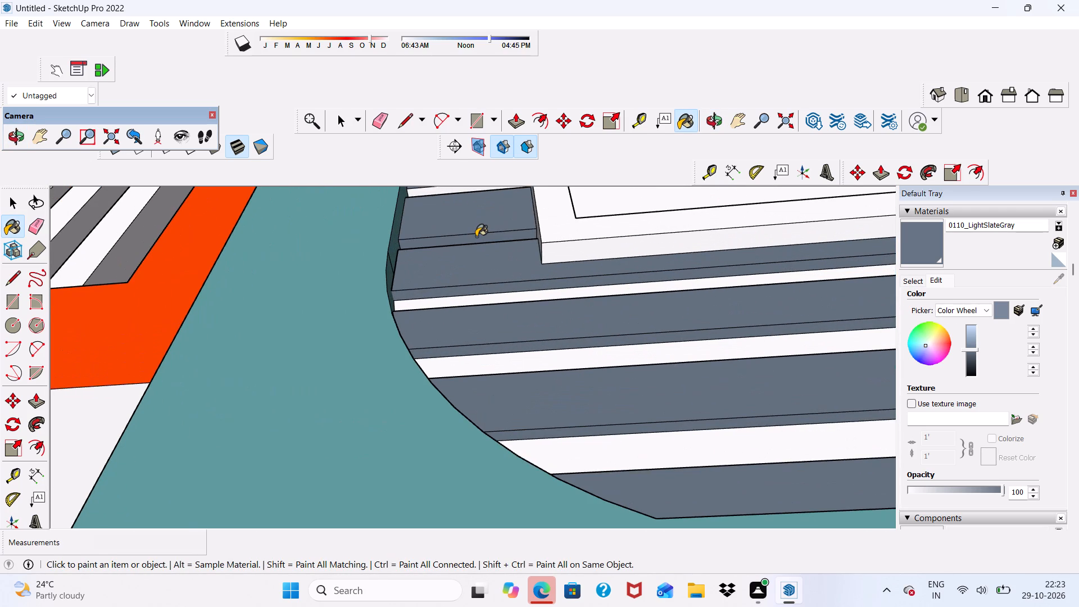
pyautogui.scroll(-5, 476, 237)
pyautogui.scroll(11, 493, 189)
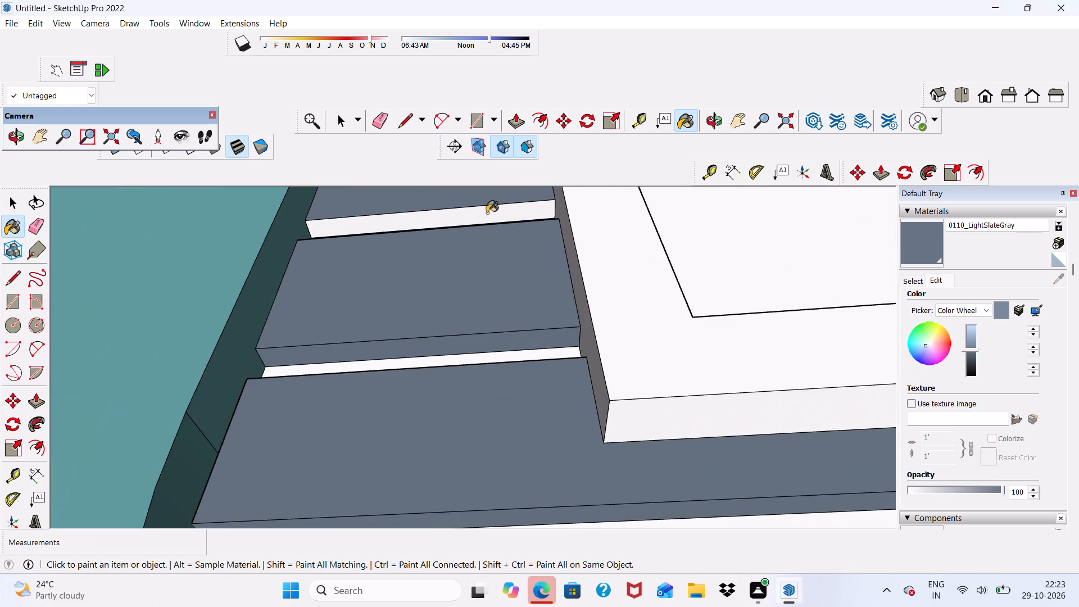
pyautogui.click(487, 213)
pyautogui.scroll(-12, 487, 224)
pyautogui.scroll(9, 501, 293)
pyautogui.click(494, 224)
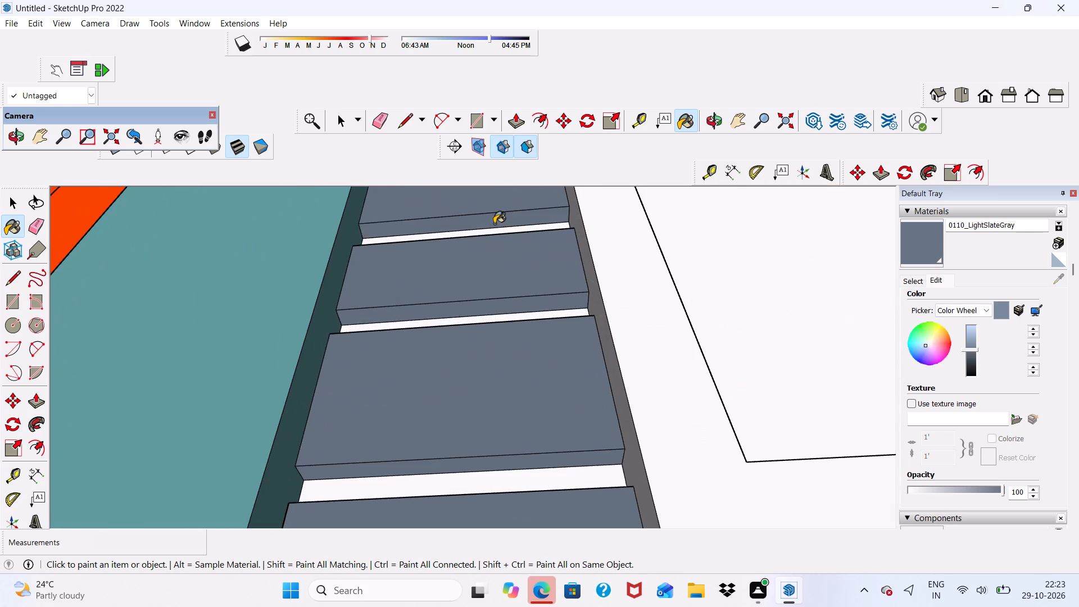
# Paint the narrow underside faces of the next two short slats up on the middle window's inner side with 0110_LightSlateGray.
pyautogui.scroll(-6, 494, 224)
pyautogui.scroll(2, 506, 271)
pyautogui.scroll(-7, 509, 279)
pyautogui.scroll(13, 502, 202)
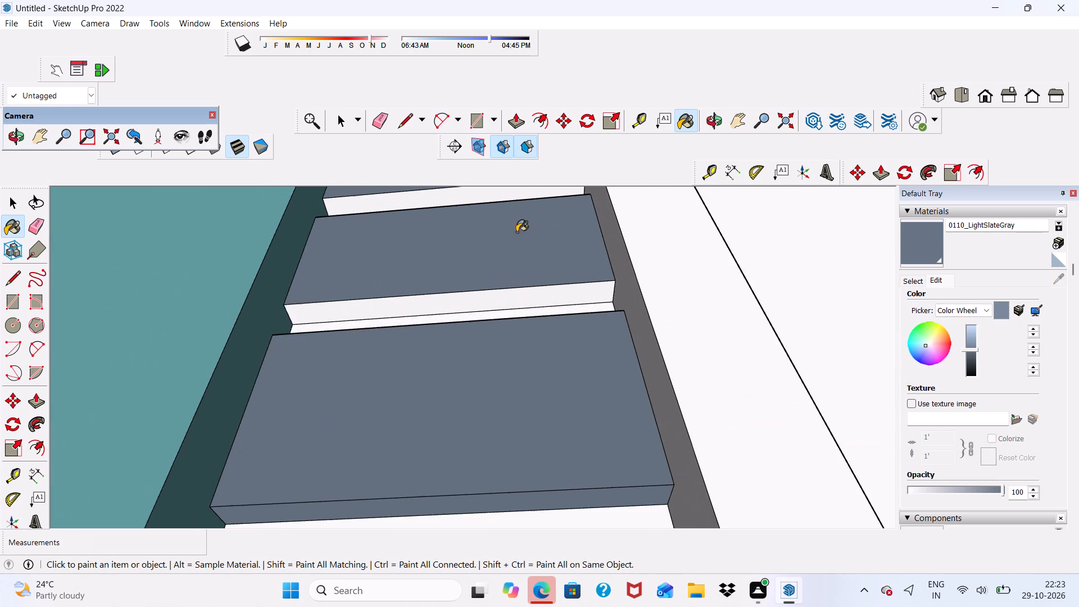
pyautogui.scroll(-1, 539, 291)
pyautogui.click(541, 300)
pyautogui.scroll(-7, 541, 302)
pyautogui.scroll(7, 532, 270)
pyautogui.scroll(-1, 522, 238)
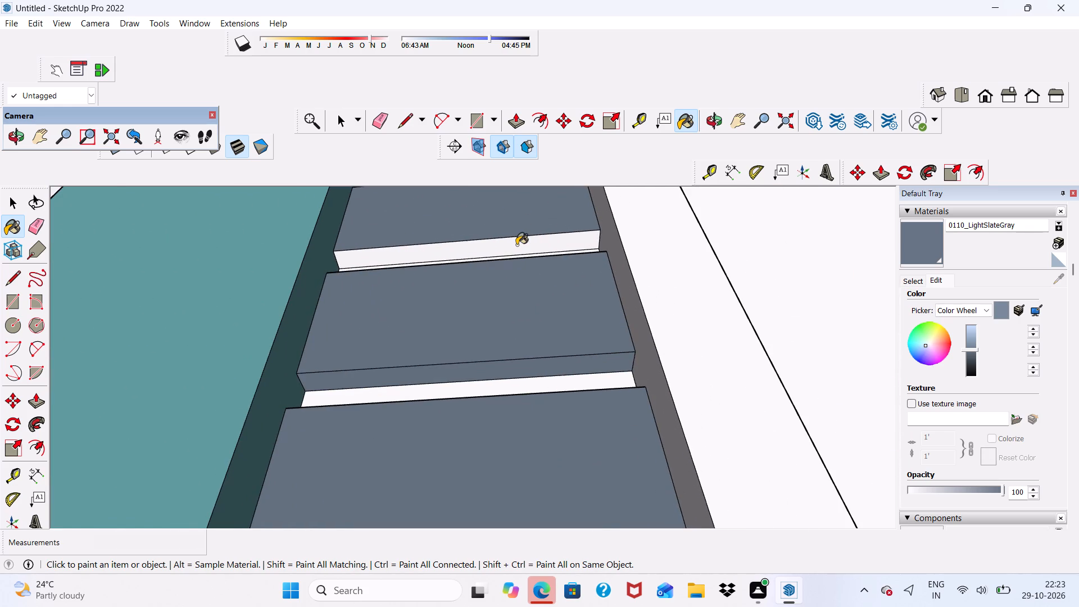
pyautogui.click(516, 245)
# Paint the narrow underside faces of the following three short slats up on the middle window's inner side with 0110_LightSlateGray.
pyautogui.scroll(-12, 516, 245)
pyautogui.scroll(-5, 537, 306)
pyautogui.scroll(9, 527, 277)
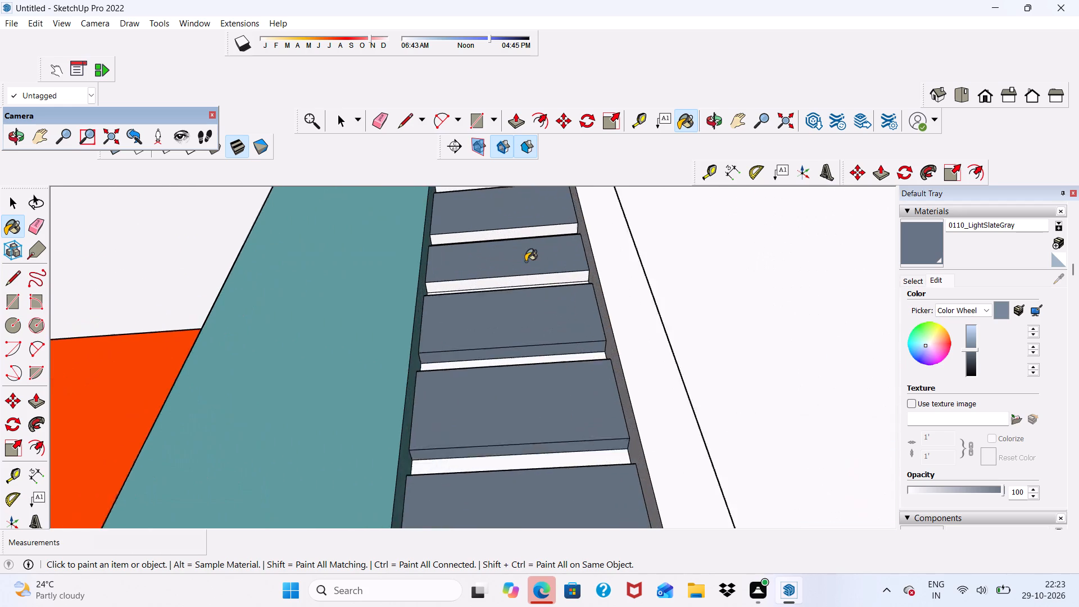
pyautogui.scroll(6, 525, 261)
pyautogui.click(525, 283)
pyautogui.scroll(-6, 525, 285)
pyautogui.scroll(6, 520, 252)
pyautogui.click(519, 241)
pyautogui.scroll(-2, 519, 249)
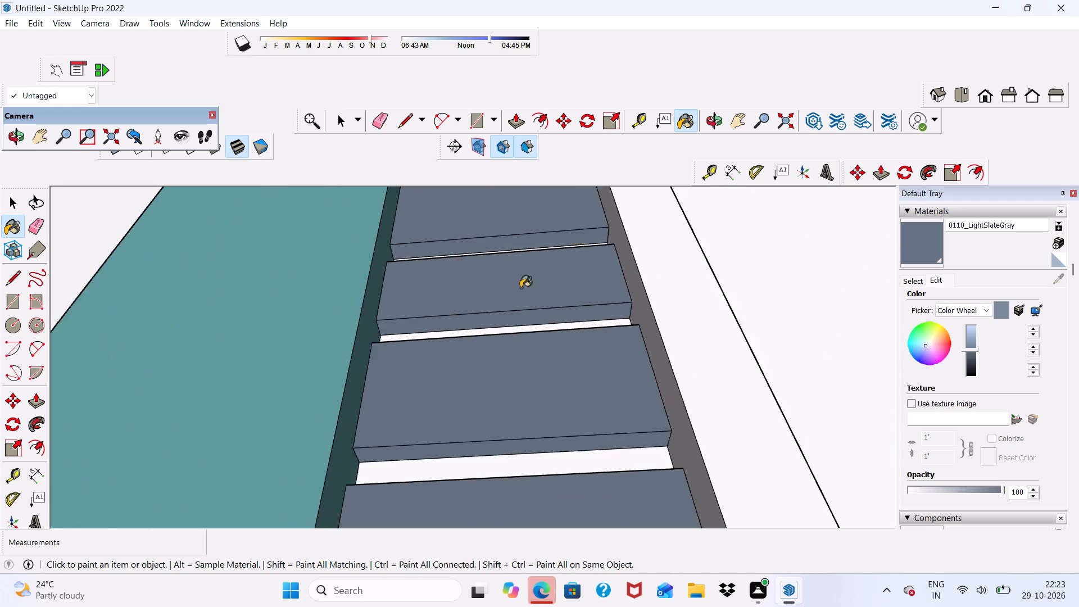
pyautogui.scroll(-10, 520, 288)
pyautogui.scroll(6, 533, 309)
pyautogui.scroll(5, 521, 219)
pyautogui.click(507, 227)
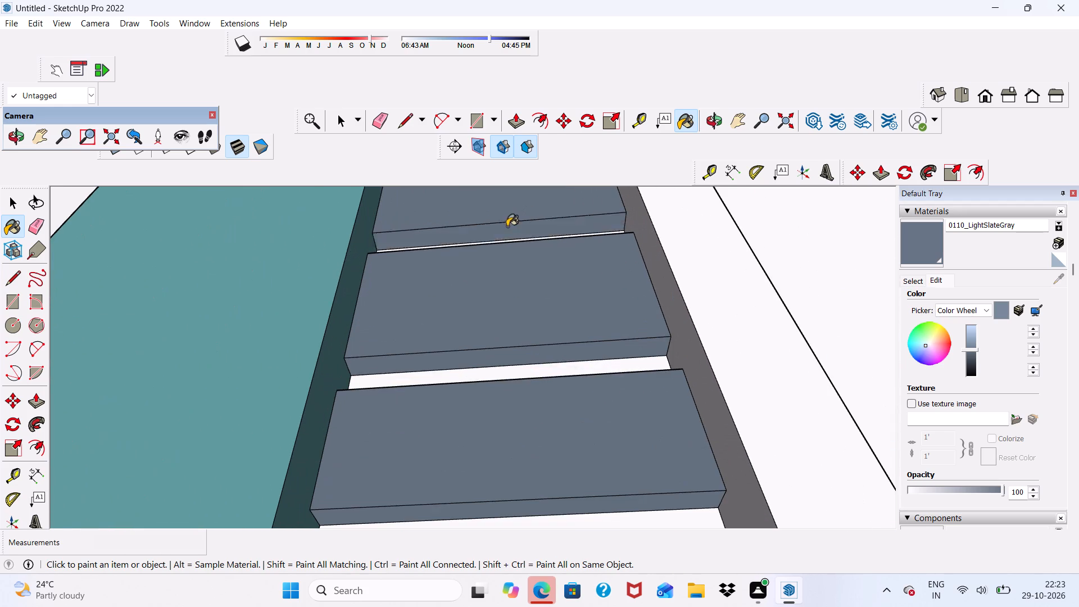
# Paint the narrow underside faces of three more short slats near the upper part of the window's inner side with 0110_LightSlateGray.
pyautogui.scroll(-12, 495, 237)
pyautogui.scroll(4, 508, 270)
pyautogui.scroll(-8, 507, 253)
pyautogui.scroll(5, 505, 244)
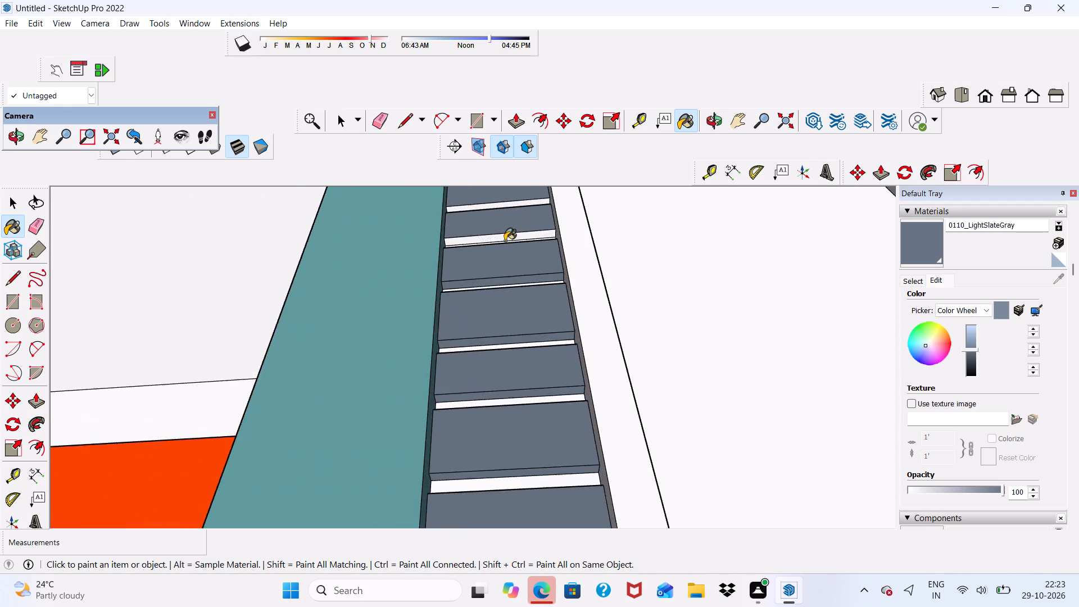
pyautogui.scroll(5, 505, 241)
pyautogui.click(505, 239)
pyautogui.scroll(-12, 505, 242)
pyautogui.scroll(4, 515, 262)
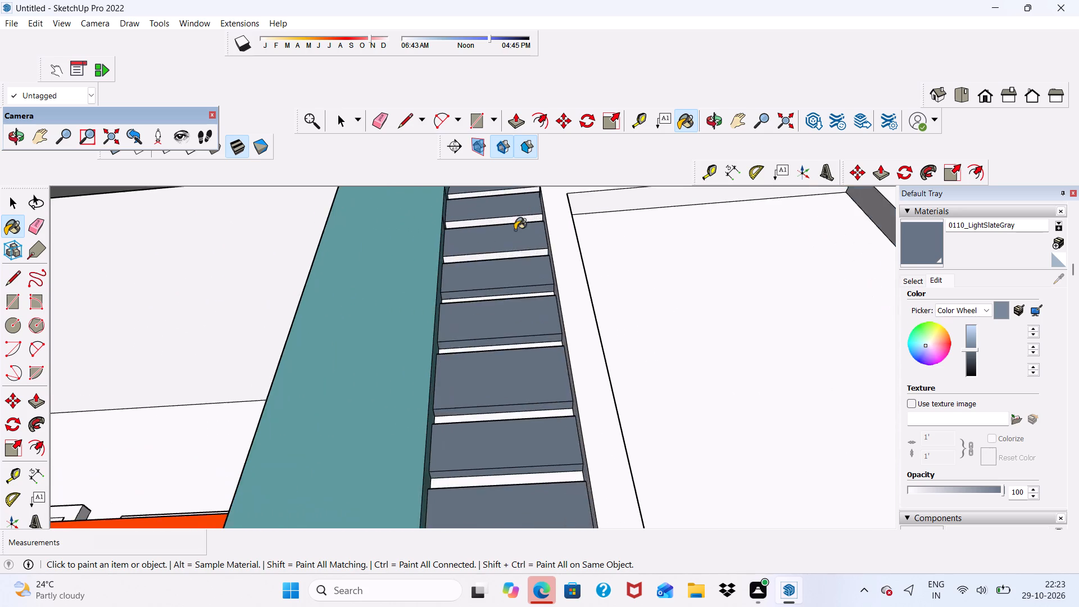
pyautogui.scroll(11, 515, 230)
pyautogui.click(519, 283)
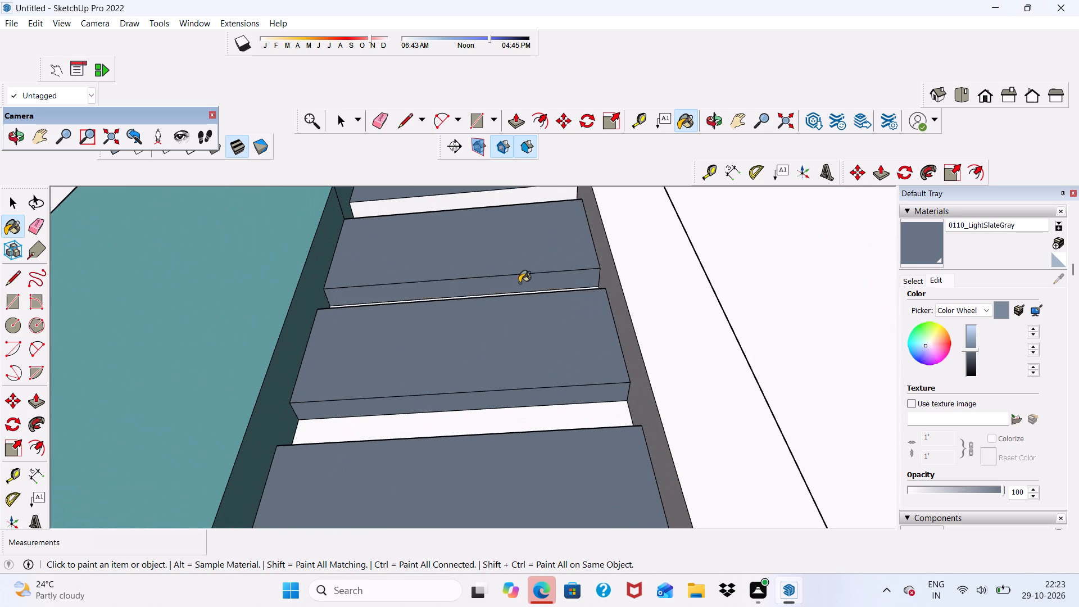
pyautogui.scroll(-6, 513, 286)
pyautogui.scroll(6, 496, 261)
pyautogui.click(513, 218)
# Paint the remaining narrow slat undersides at the top of the middle panel, including the long slats above the window, with 0110_LightSlateGray.
pyautogui.scroll(-6, 480, 252)
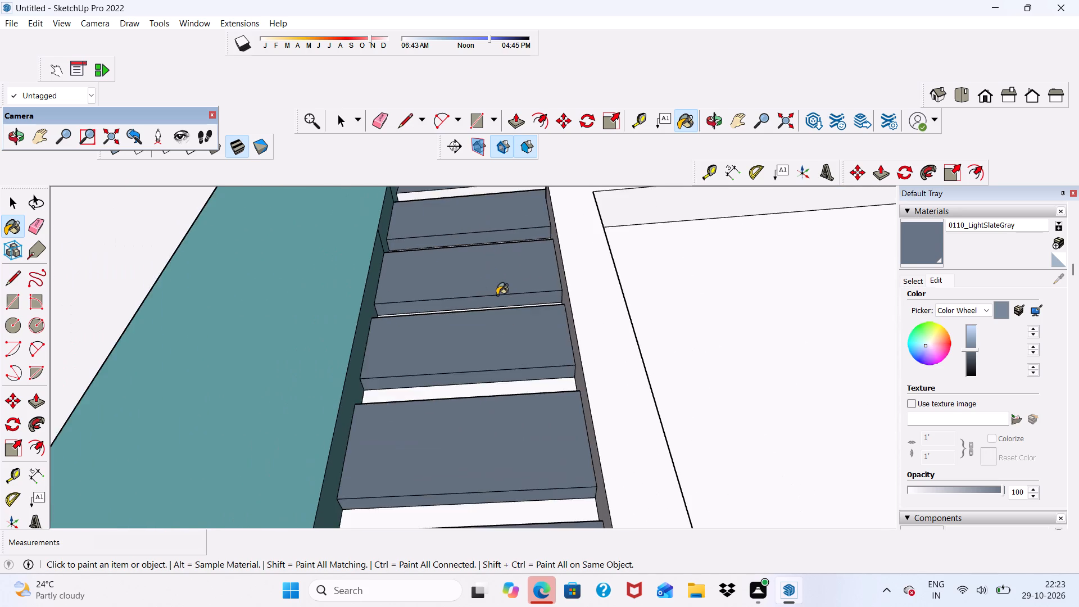
pyautogui.scroll(-6, 497, 295)
pyautogui.scroll(9, 487, 247)
pyautogui.click(492, 221)
pyautogui.scroll(-6, 479, 234)
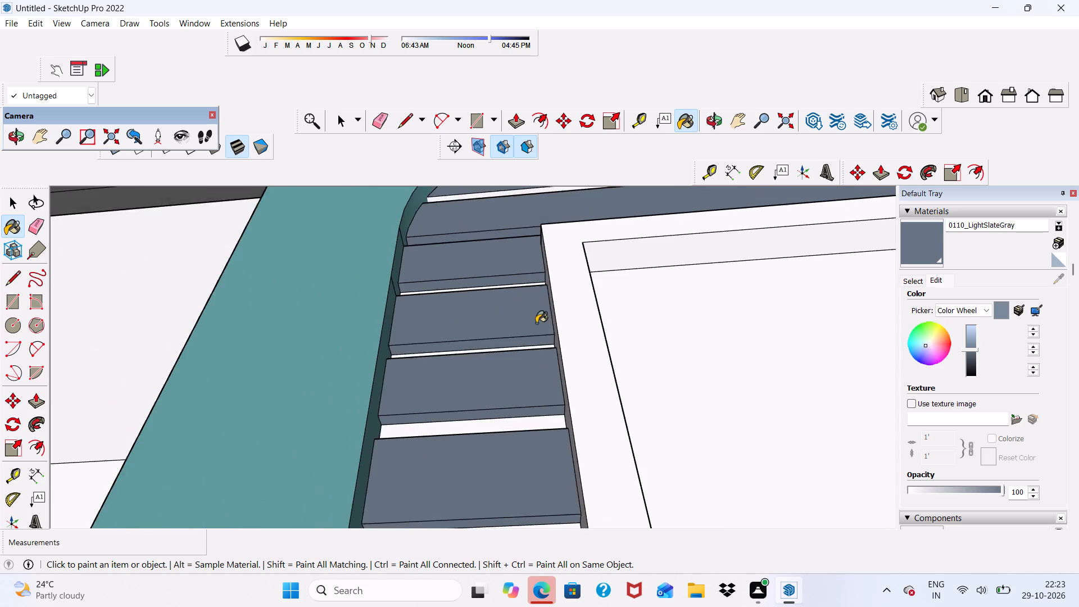
pyautogui.scroll(-6, 536, 323)
pyautogui.scroll(10, 614, 228)
pyautogui.click(605, 247)
pyautogui.scroll(-6, 578, 269)
pyautogui.scroll(4, 515, 262)
pyautogui.click(528, 222)
pyautogui.scroll(-9, 457, 243)
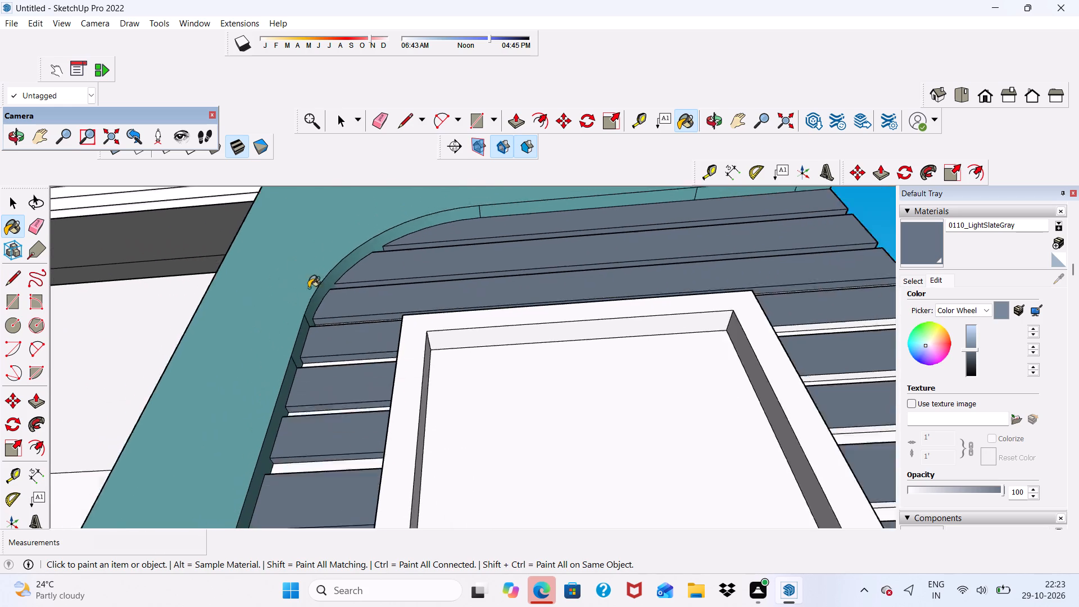
# Paint the narrow underside faces of the three lowest short slats on the middle window's outer side with 0110_LightSlateGray.
pyautogui.scroll(-7, 309, 288)
pyautogui.moveTo(569, 361); pyautogui.dragTo(561, 284, button='middle')
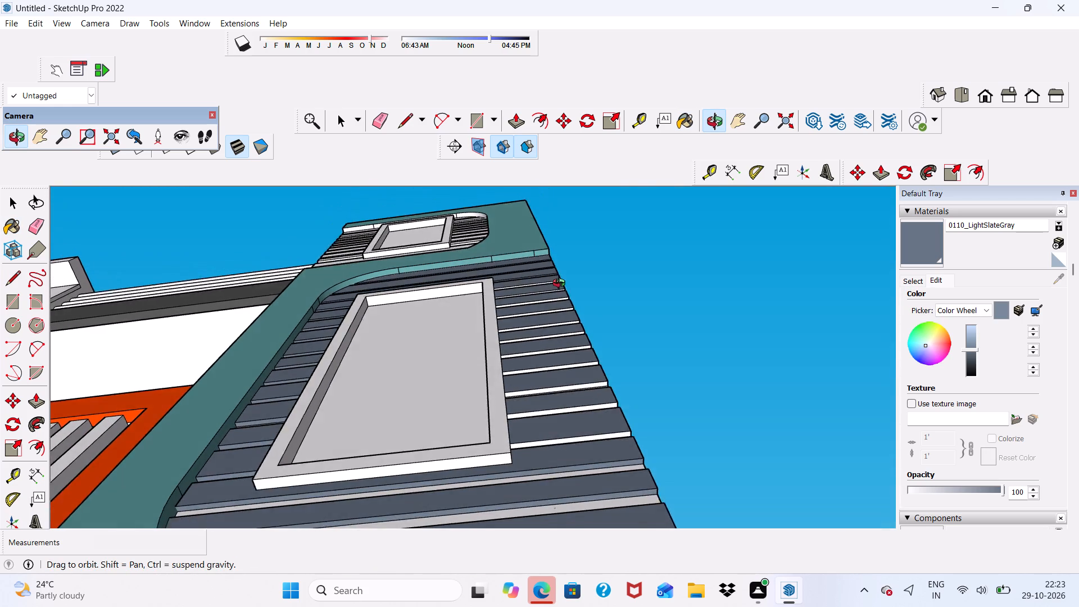
pyautogui.moveTo(561, 284); pyautogui.dragTo(570, 295, button='middle')
pyautogui.scroll(9, 601, 522)
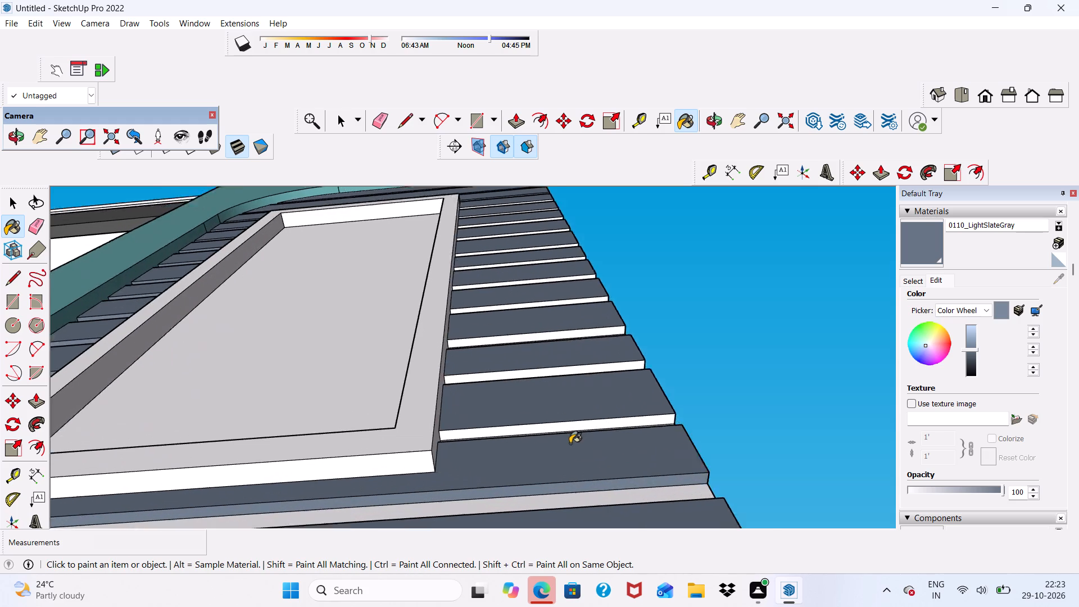
pyautogui.scroll(1, 570, 443)
pyautogui.click(567, 422)
pyautogui.scroll(5, 533, 334)
pyautogui.scroll(-1, 526, 382)
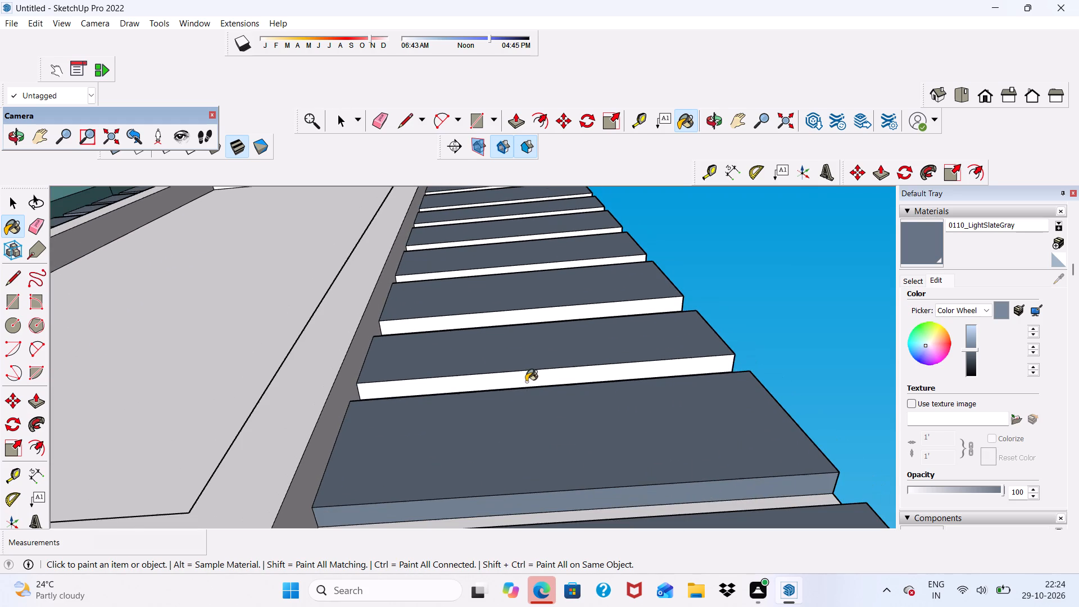
pyautogui.click(526, 382)
pyautogui.click(514, 319)
# Paint the narrow underside faces of the next three short slats up on the middle window's outer side with 0110_LightSlateGray.
pyautogui.scroll(-6, 516, 332)
pyautogui.scroll(5, 503, 307)
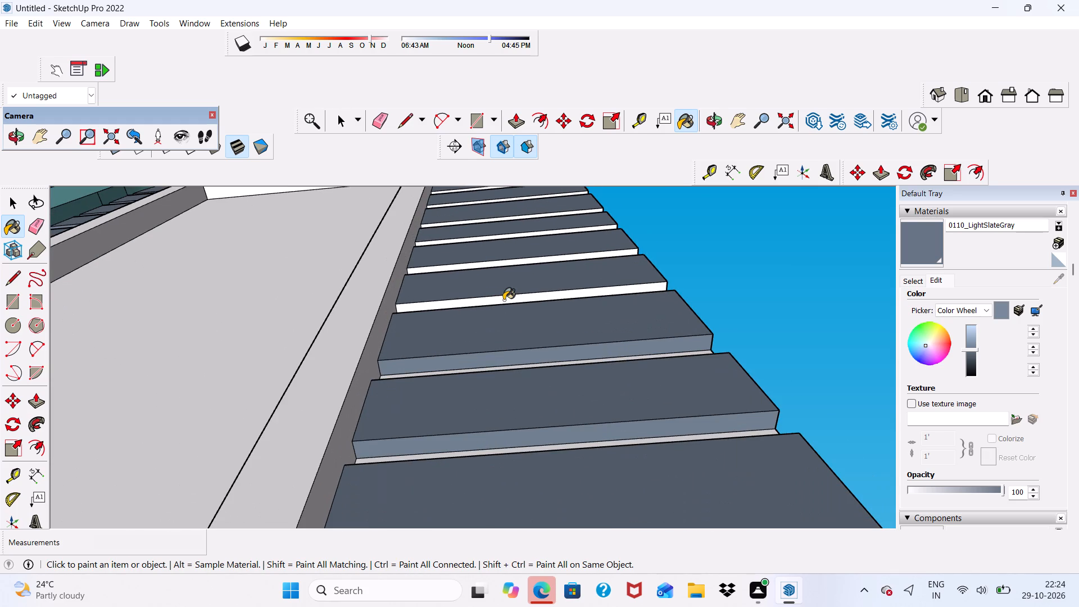
pyautogui.click(504, 300)
pyautogui.scroll(-1, 543, 318)
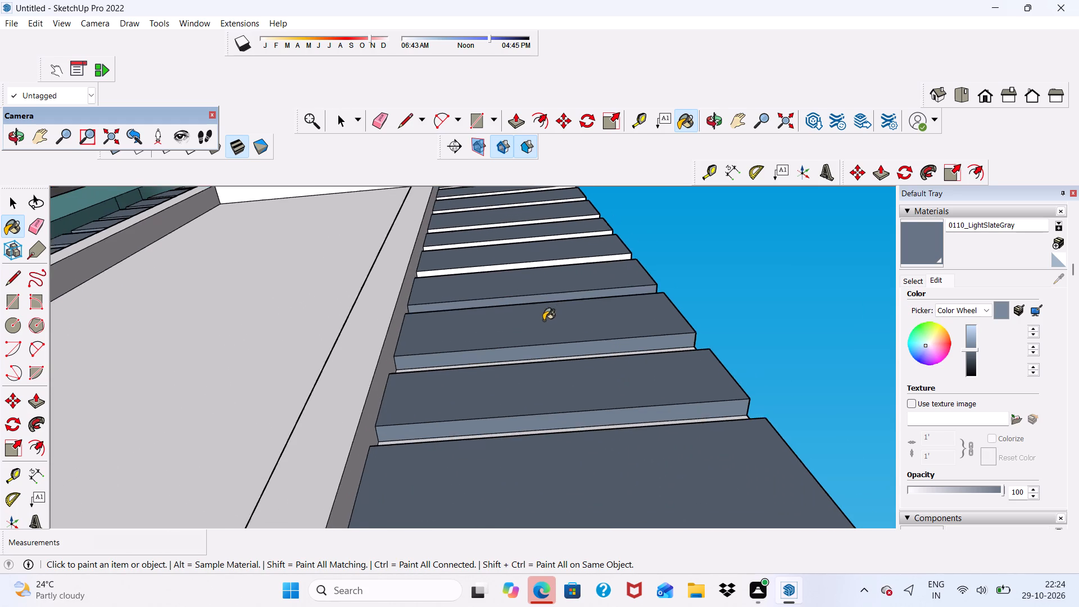
pyautogui.scroll(-2, 543, 320)
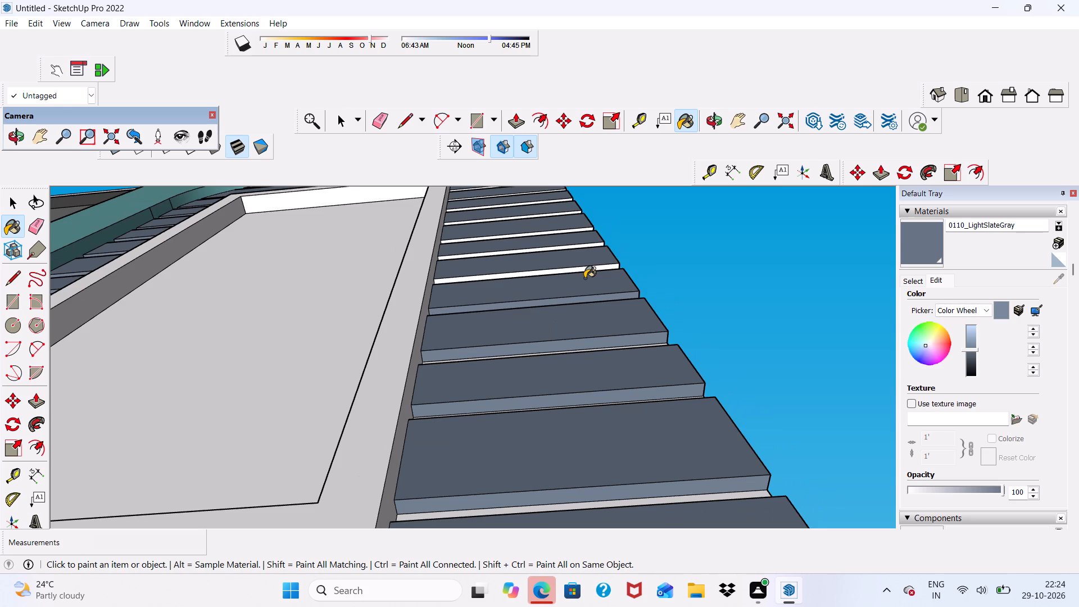
pyautogui.scroll(7, 584, 278)
pyautogui.click(586, 261)
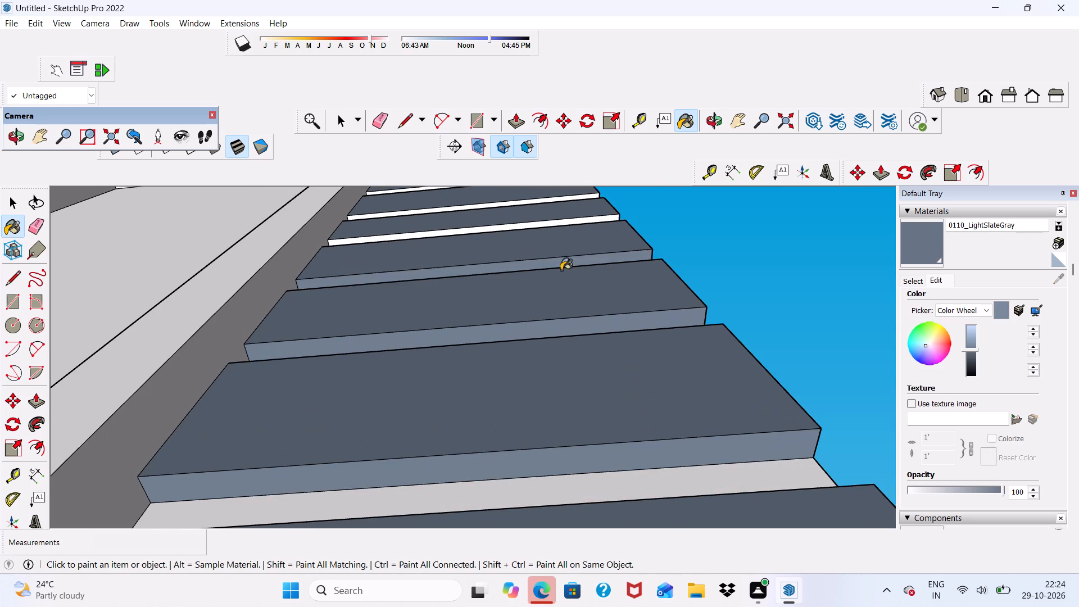
pyautogui.scroll(-7, 538, 279)
pyautogui.scroll(10, 456, 264)
pyautogui.click(476, 276)
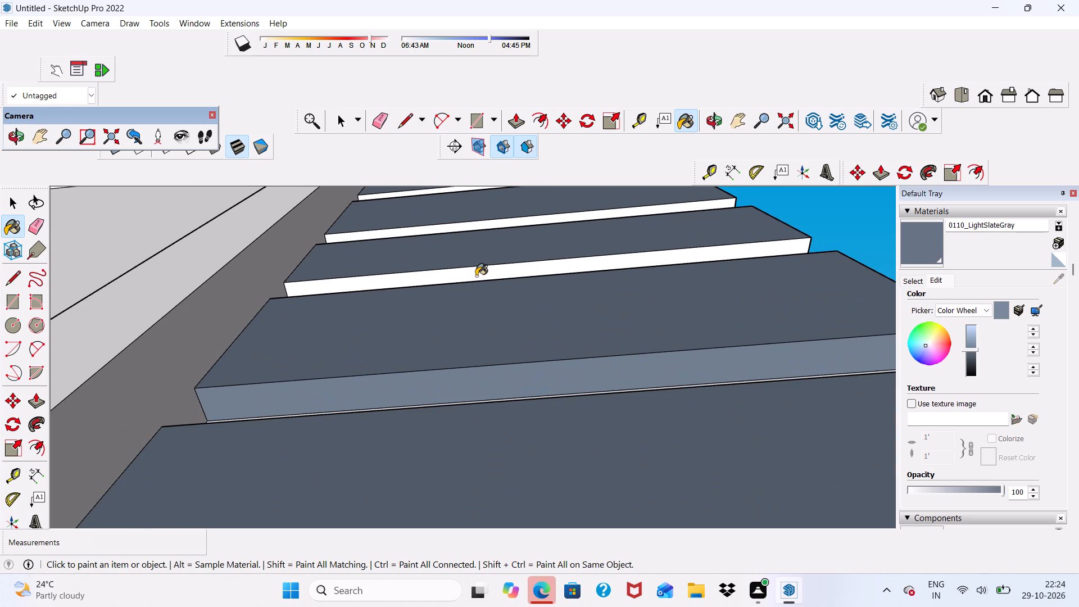
# Paint the narrow underside faces of the following three short slats up on the middle window's outer side with 0110_LightSlateGray.
pyautogui.scroll(-7, 466, 302)
pyautogui.scroll(6, 430, 278)
pyautogui.click(451, 288)
pyautogui.scroll(-2, 451, 289)
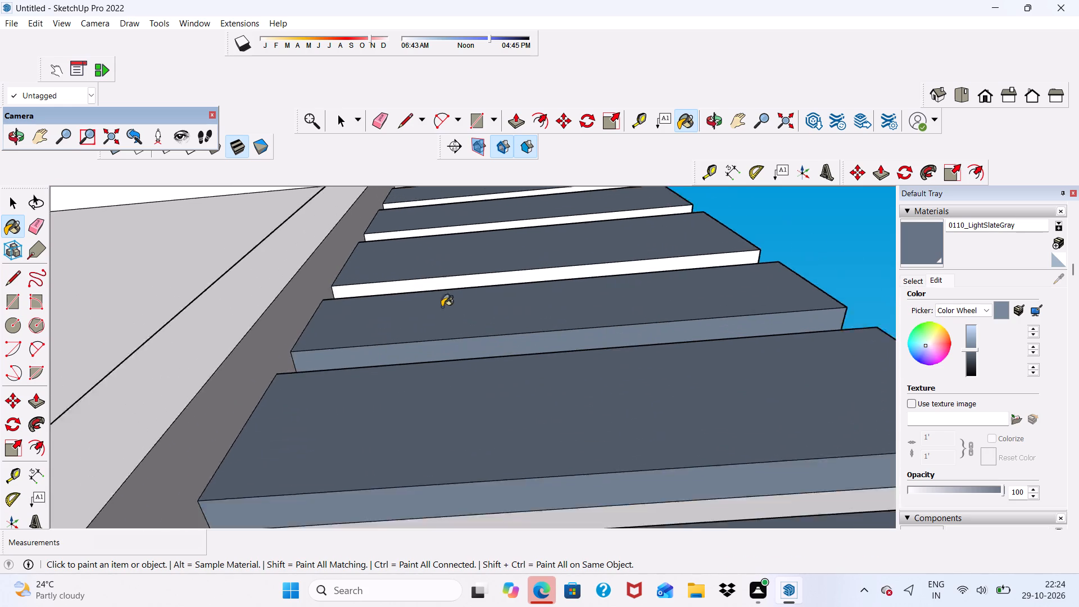
pyautogui.scroll(-3, 442, 307)
pyautogui.scroll(5, 448, 245)
pyautogui.scroll(5, 462, 339)
pyautogui.click(461, 339)
pyautogui.scroll(-6, 460, 343)
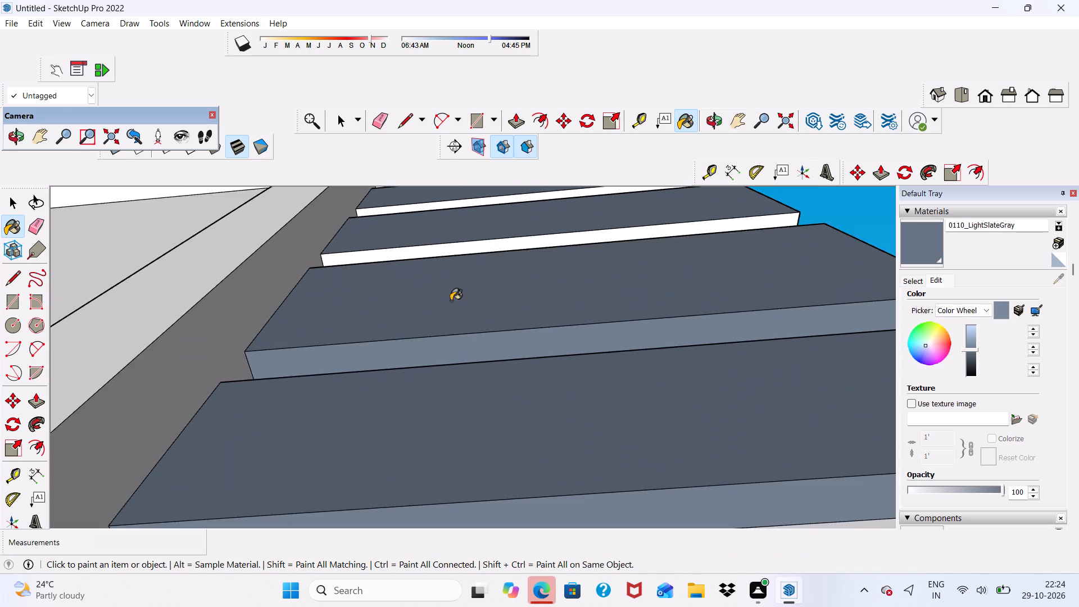
pyautogui.scroll(5, 458, 247)
pyautogui.click(457, 262)
# Paint the narrow underside faces of the remaining three uppermost short slats on the middle window's outer side with 0110_LightSlateGray.
pyautogui.scroll(-7, 434, 271)
pyautogui.scroll(6, 432, 233)
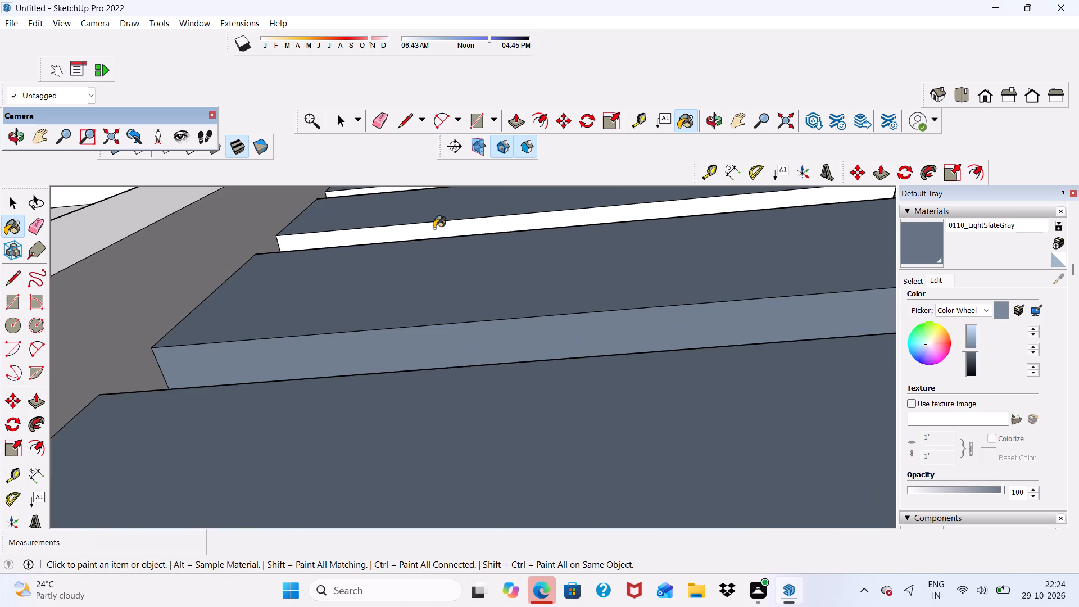
pyautogui.click(434, 228)
pyautogui.scroll(-13, 401, 272)
pyautogui.scroll(9, 512, 201)
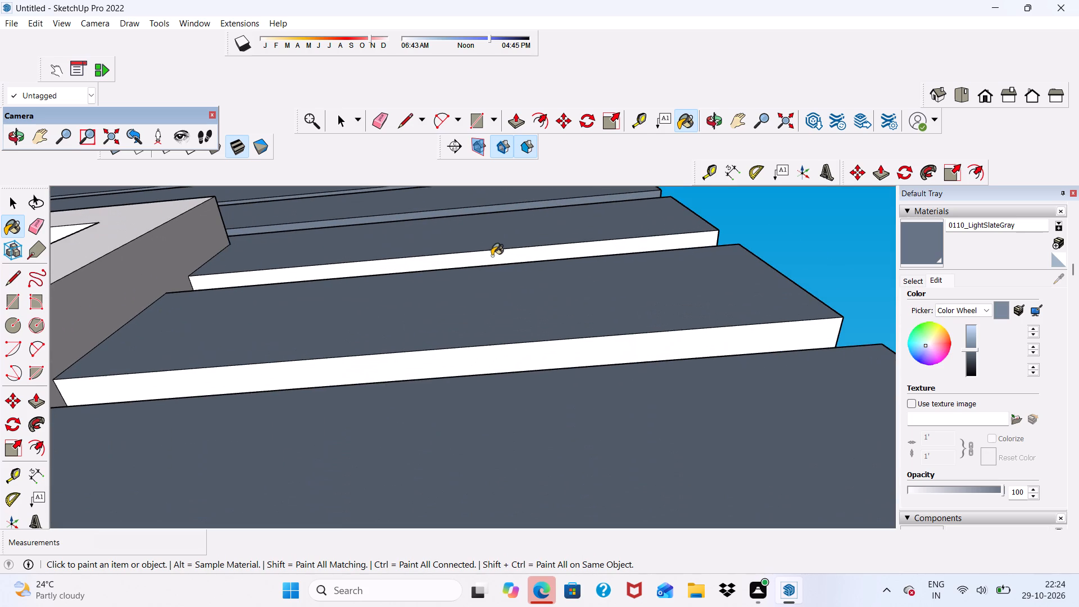
pyautogui.click(492, 256)
pyautogui.click(441, 365)
# Examine the middle panel's slats from the front and from above for any unpainted faces.
pyautogui.scroll(-11, 427, 328)
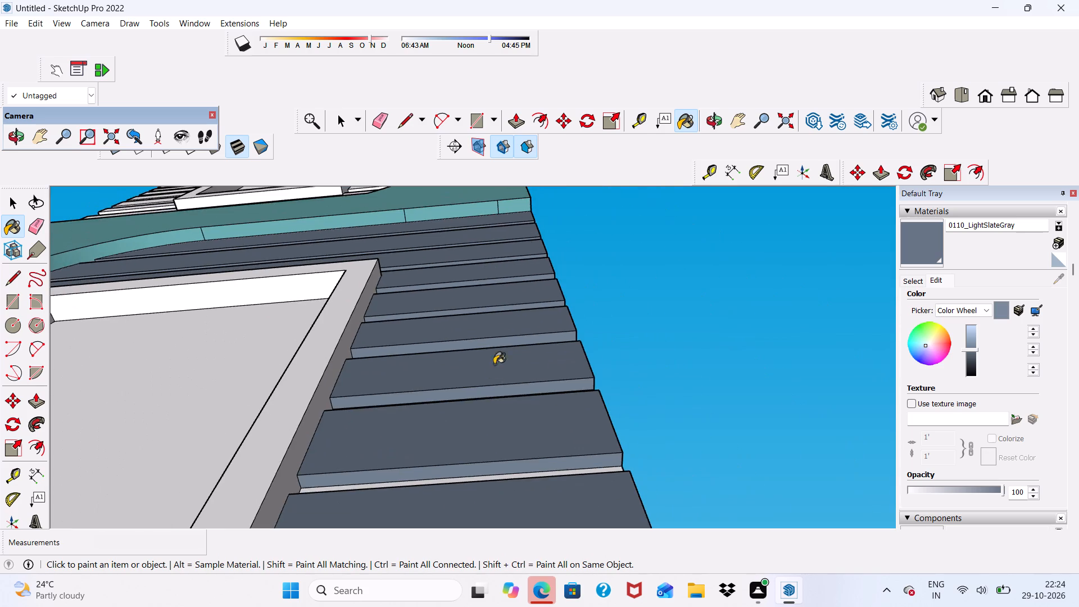
pyautogui.scroll(-3, 494, 364)
pyautogui.moveTo(501, 311); pyautogui.dragTo(517, 502, button='middle')
pyautogui.scroll(-14, 460, 264)
pyautogui.moveTo(560, 333); pyautogui.dragTo(589, 418, button='middle')
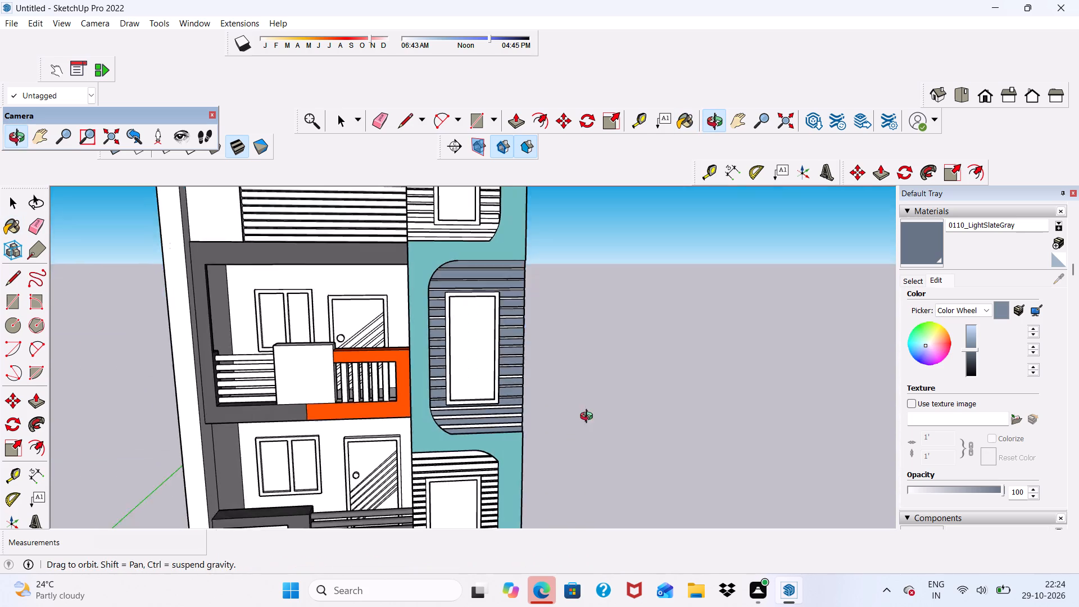
pyautogui.moveTo(589, 418); pyautogui.dragTo(567, 459, button='middle')
pyautogui.scroll(6, 537, 473)
pyautogui.scroll(-4, 500, 405)
pyautogui.scroll(11, 498, 256)
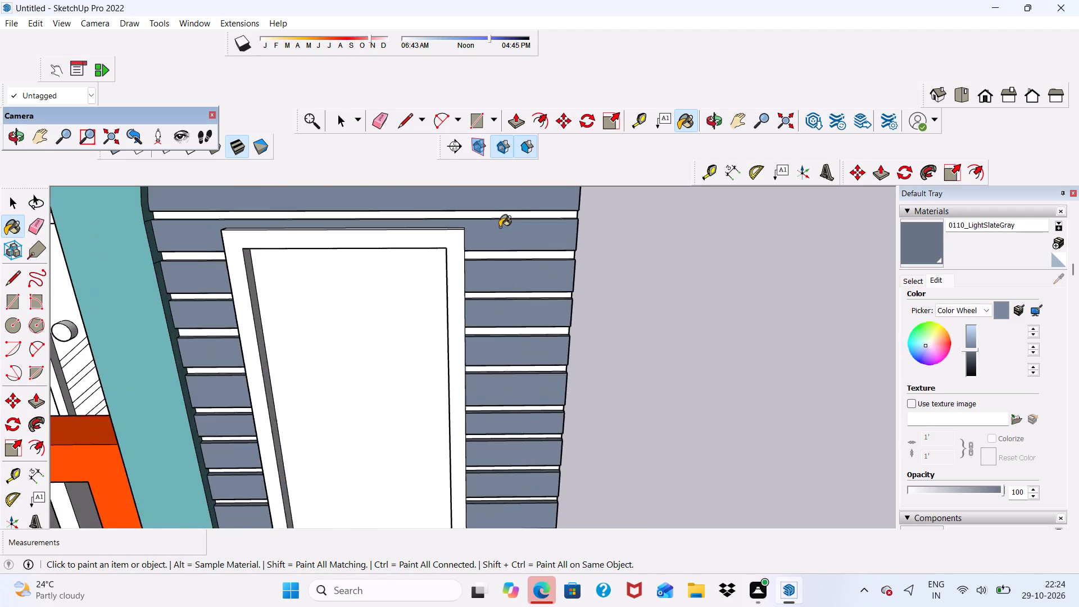
pyautogui.scroll(-10, 500, 227)
pyautogui.moveTo(574, 357); pyautogui.dragTo(581, 428, button='middle')
pyautogui.moveTo(563, 394); pyautogui.dragTo(563, 315, button='middle')
pyautogui.scroll(1, 564, 309)
pyautogui.scroll(-2, 564, 309)
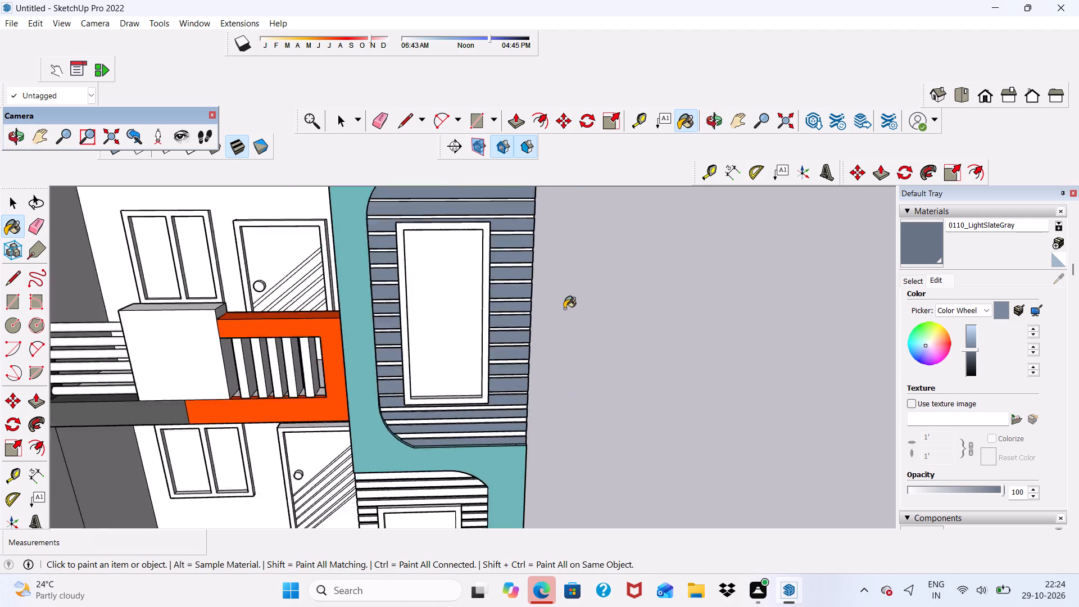
# Paint the front faces of two long slats at the bottom of the upper window panel with 0110_LightSlateGray.
pyautogui.scroll(-13, 564, 309)
pyautogui.scroll(19, 574, 330)
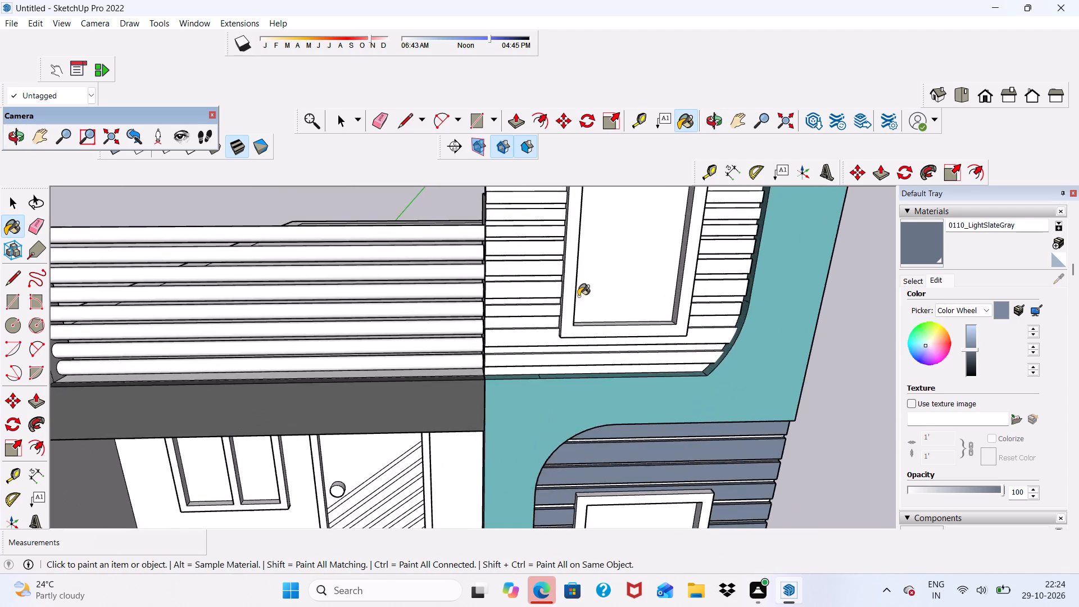
pyautogui.scroll(11, 578, 296)
pyautogui.click(529, 336)
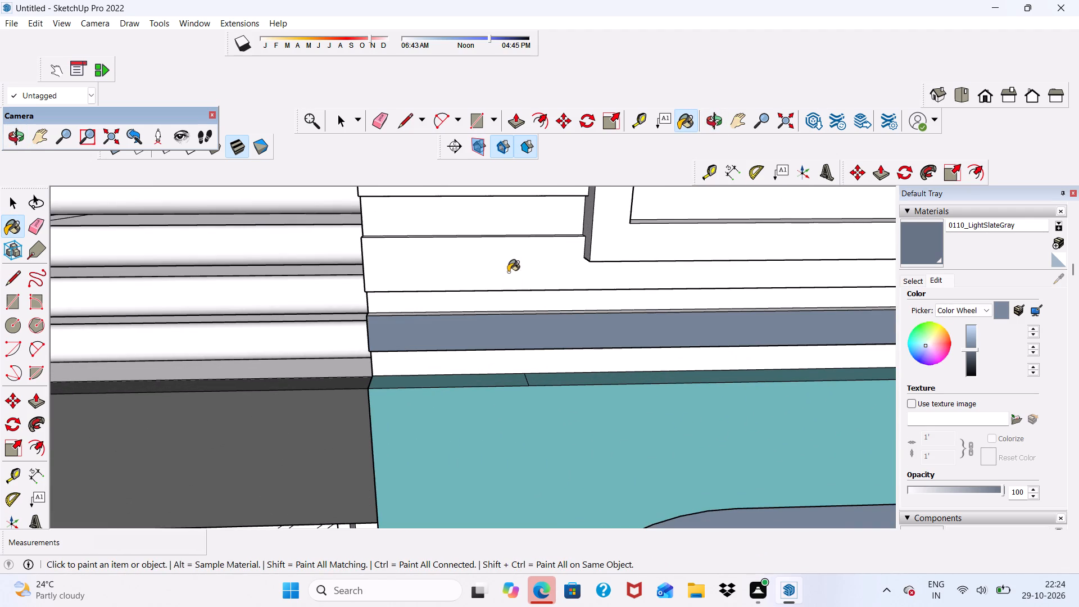
pyautogui.click(508, 272)
pyautogui.scroll(-12, 509, 277)
pyautogui.scroll(7, 507, 284)
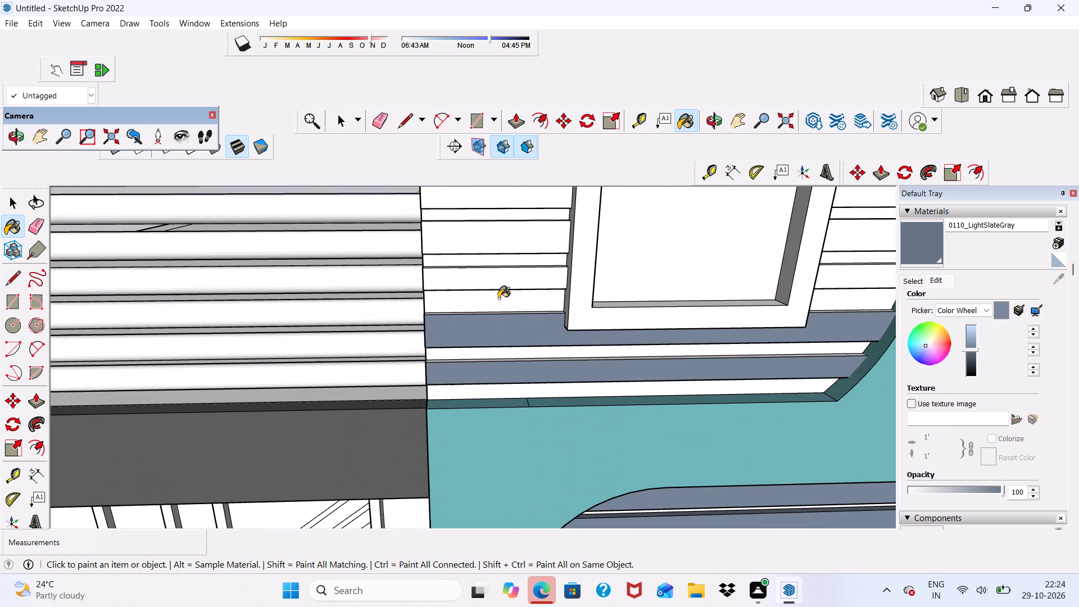
pyautogui.scroll(-1, 498, 298)
pyautogui.moveTo(498, 298); pyautogui.dragTo(534, 307, button='middle')
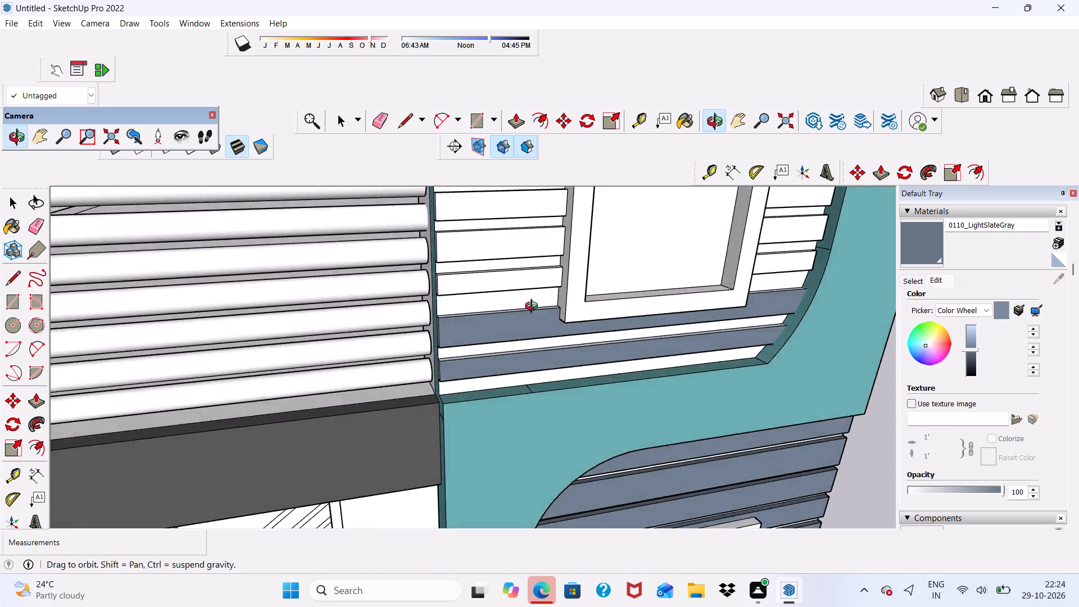
# Paint the front faces of the four lowest short slats on the upper window's inner side with 0110_LightSlateGray.
pyautogui.moveTo(534, 307); pyautogui.dragTo(483, 300, button='middle')
pyautogui.scroll(6, 468, 287)
pyautogui.click(469, 282)
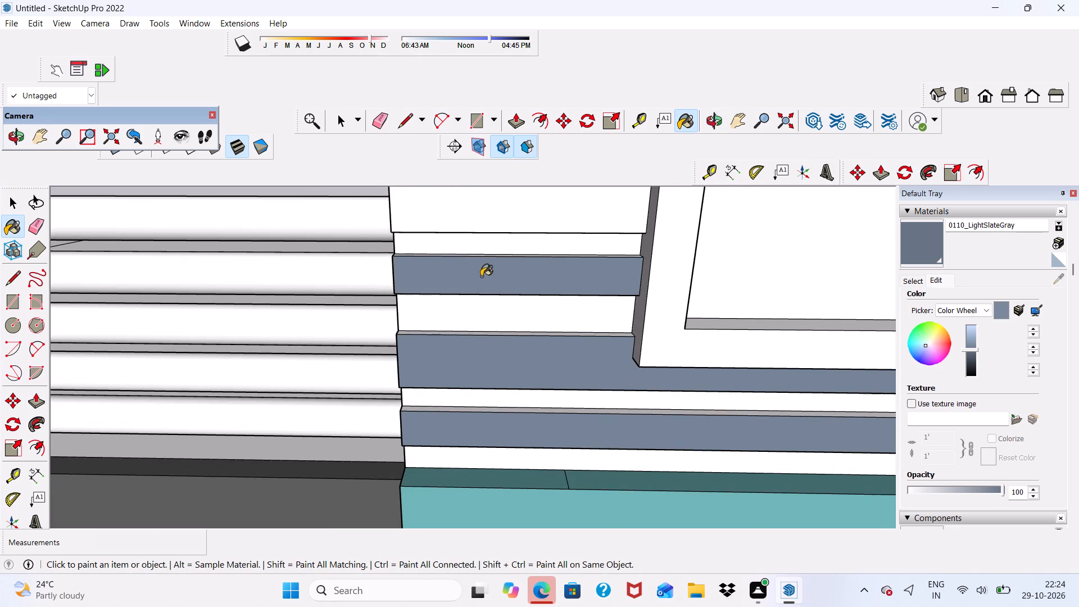
pyautogui.scroll(-8, 481, 277)
pyautogui.scroll(4, 500, 284)
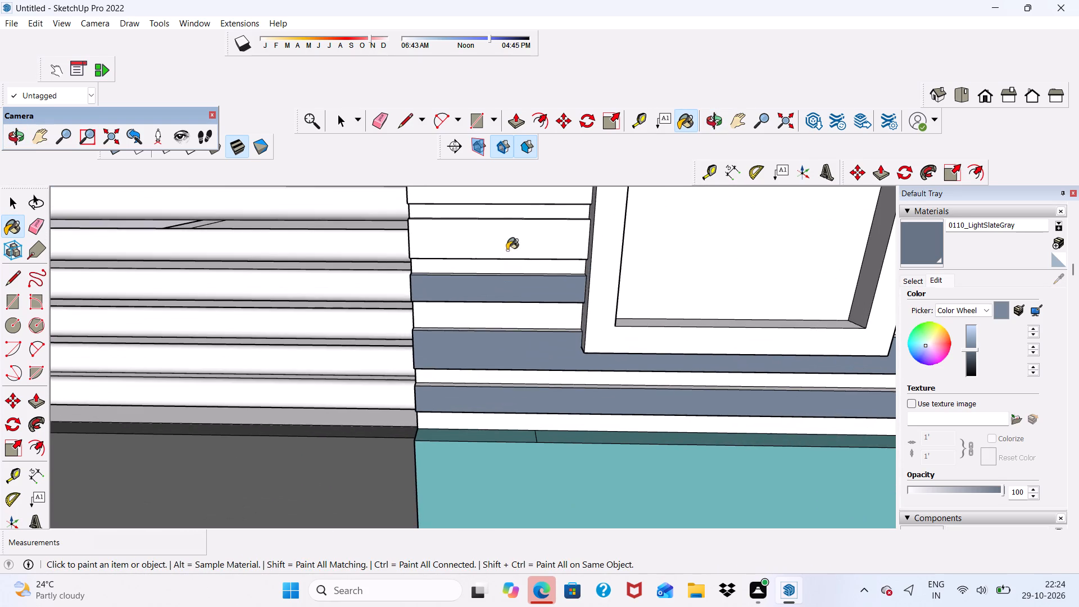
pyautogui.click(507, 250)
pyautogui.scroll(-7, 504, 265)
pyautogui.scroll(7, 494, 234)
pyautogui.click(504, 295)
pyautogui.click(490, 245)
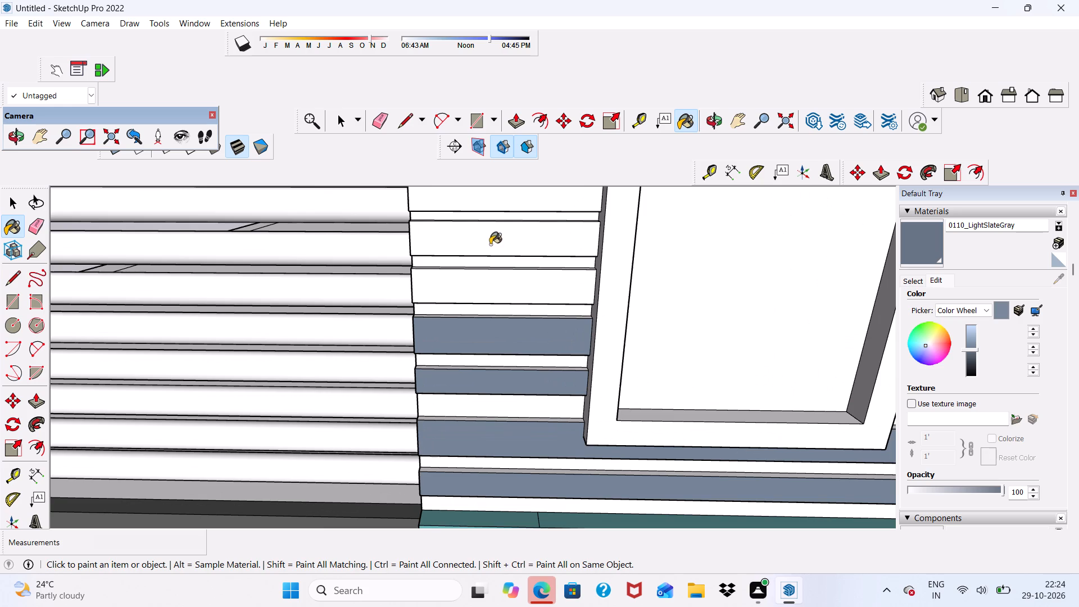
# Darken the 0110_LightSlateGray material slightly by lowering its brightness, judging the shade on the facade slats.
pyautogui.scroll(-11, 523, 386)
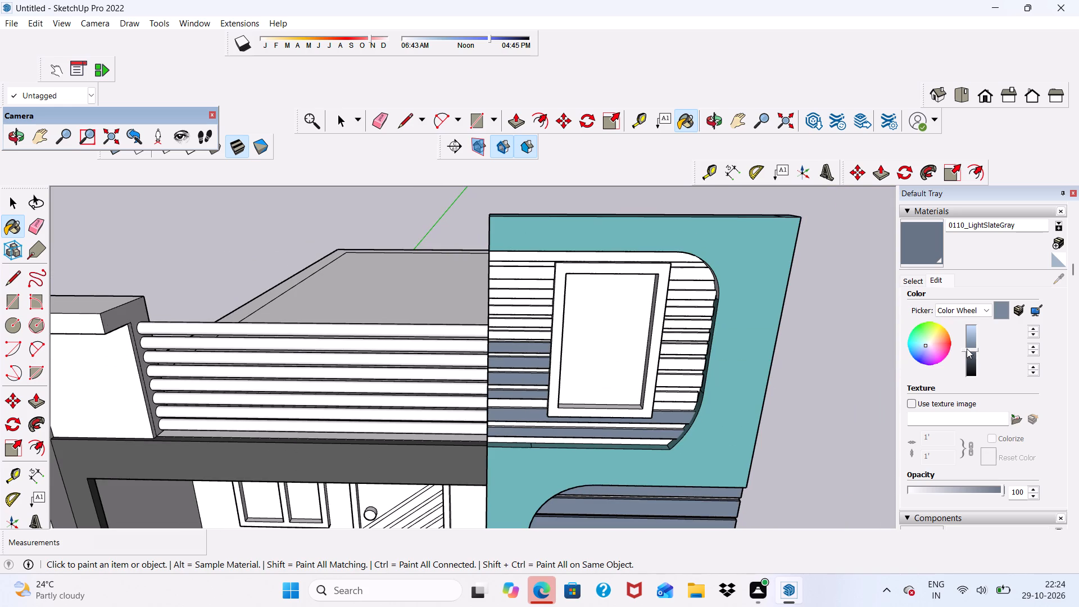
pyautogui.moveTo(969, 350); pyautogui.dragTo(974, 361)
pyautogui.scroll(6, 976, 370)
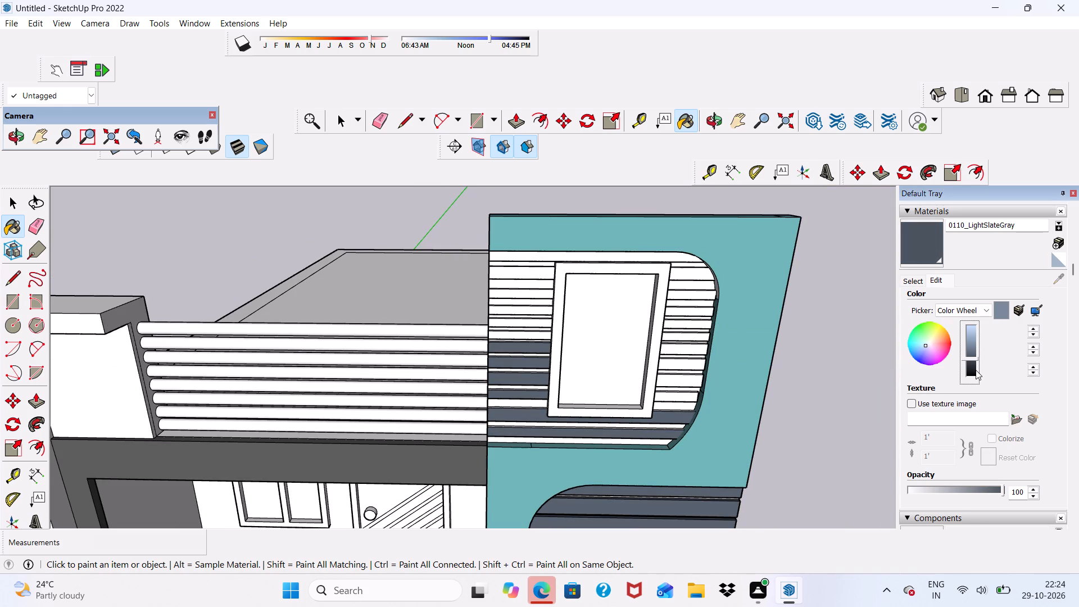
pyautogui.click(971, 363)
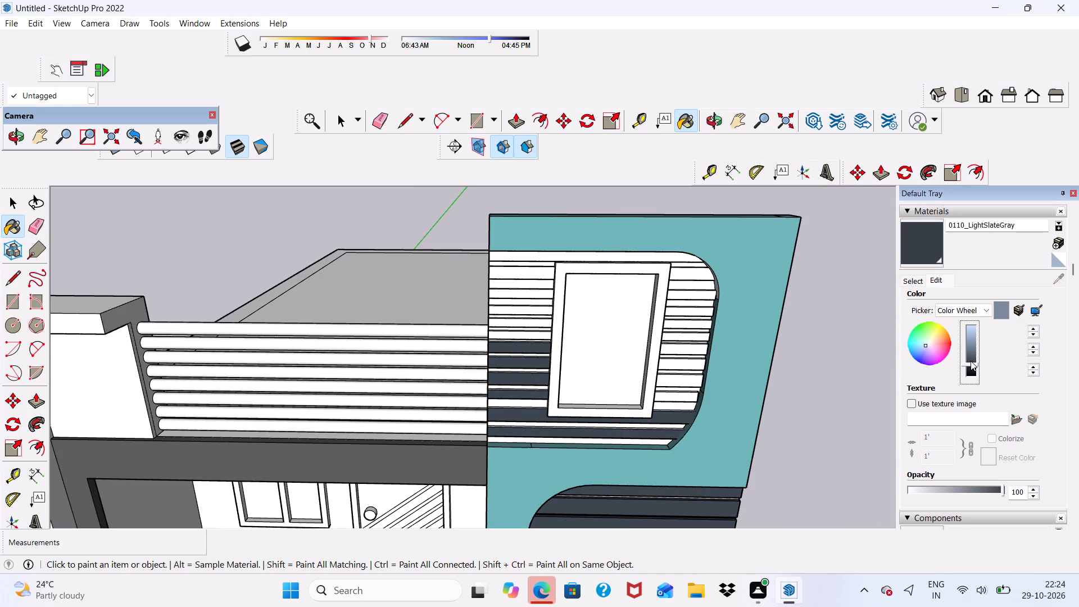
pyautogui.scroll(-5, 574, 333)
pyautogui.moveTo(552, 349); pyautogui.dragTo(561, 224, button='middle')
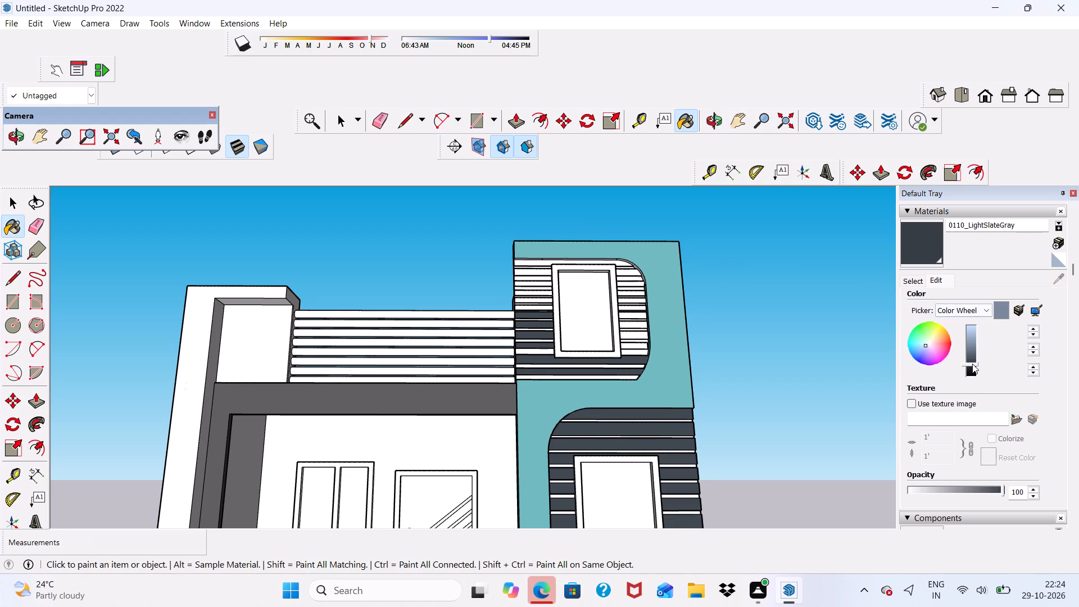
pyautogui.moveTo(972, 364); pyautogui.dragTo(973, 357)
pyautogui.scroll(4, 675, 315)
pyautogui.scroll(4, 465, 404)
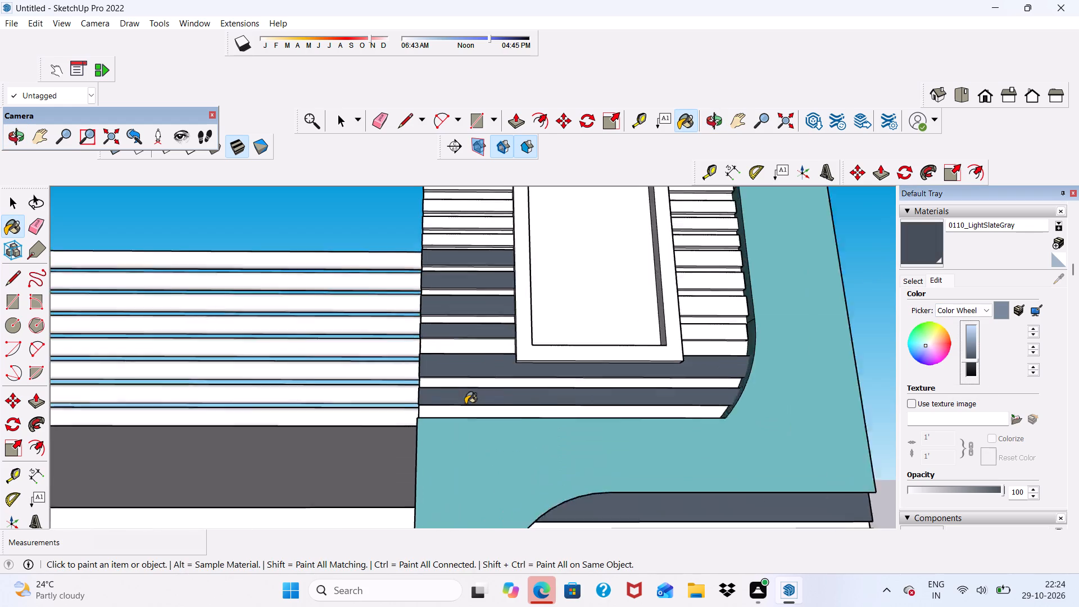
pyautogui.scroll(8, 465, 404)
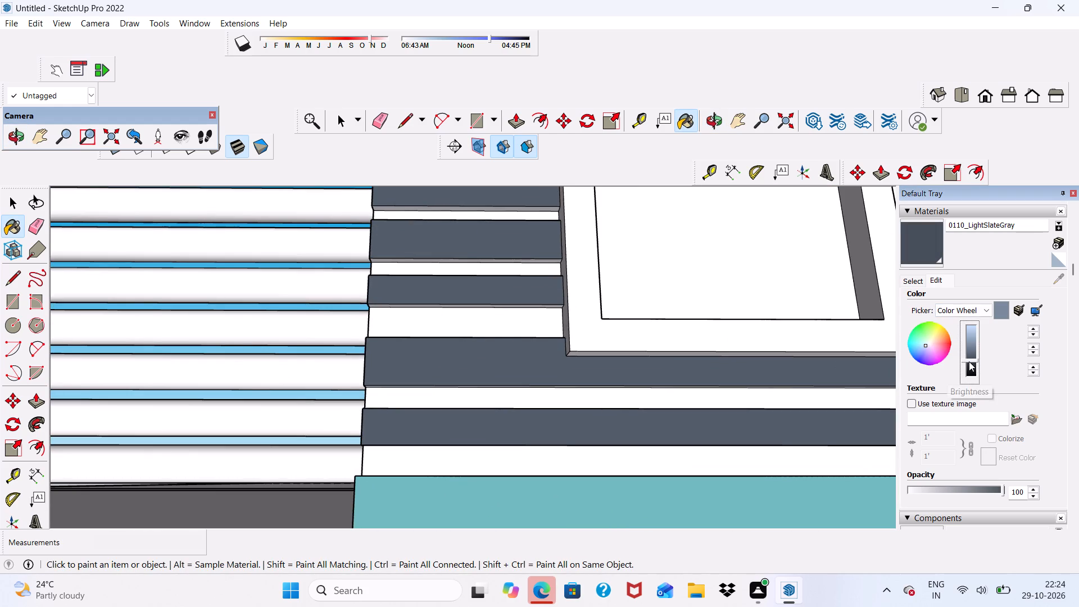
pyautogui.moveTo(969, 361); pyautogui.dragTo(968, 355)
pyautogui.click(968, 355)
pyautogui.scroll(-6, 502, 351)
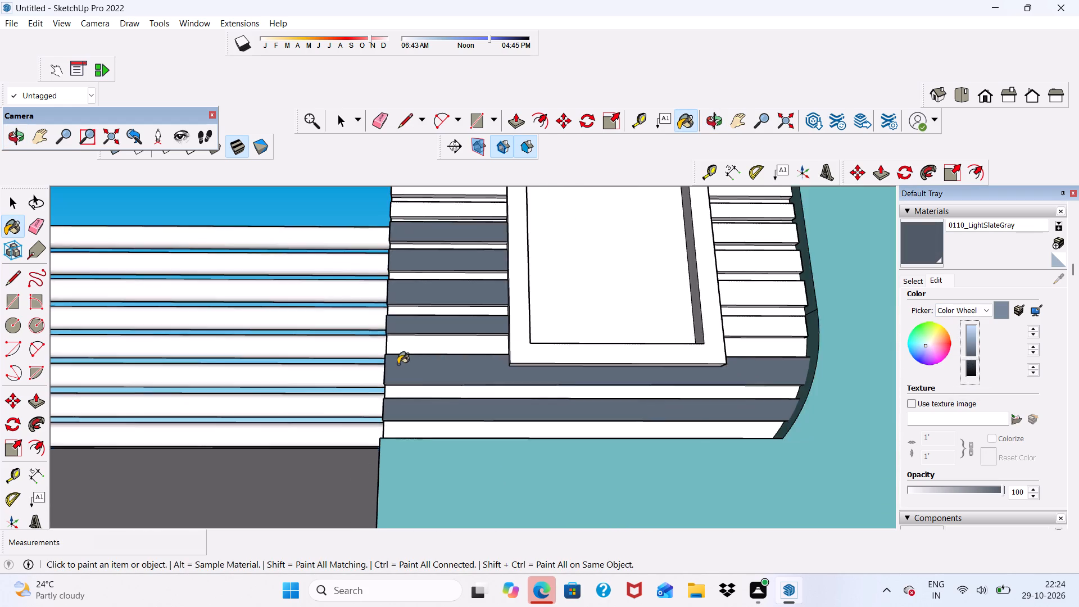
pyautogui.scroll(-4, 398, 364)
# Paint the front faces of the following two short slats up on the upper window's inner side with 0110_LightSlateGray.
pyautogui.moveTo(457, 363); pyautogui.dragTo(477, 527, button='middle')
pyautogui.scroll(12, 433, 263)
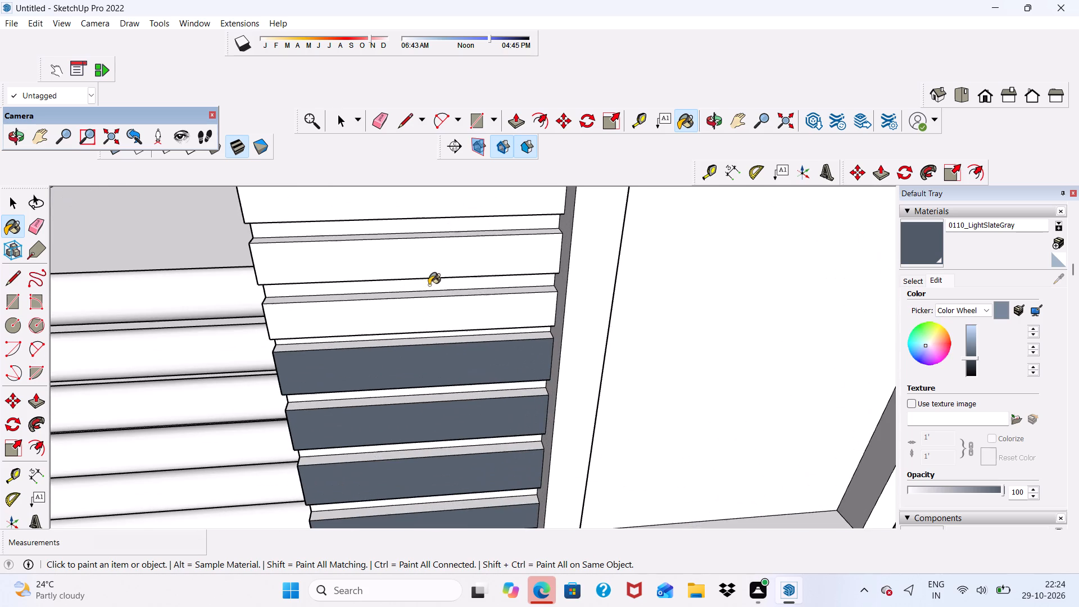
pyautogui.click(398, 317)
pyautogui.scroll(2, 393, 269)
pyautogui.click(394, 246)
pyautogui.scroll(-11, 395, 257)
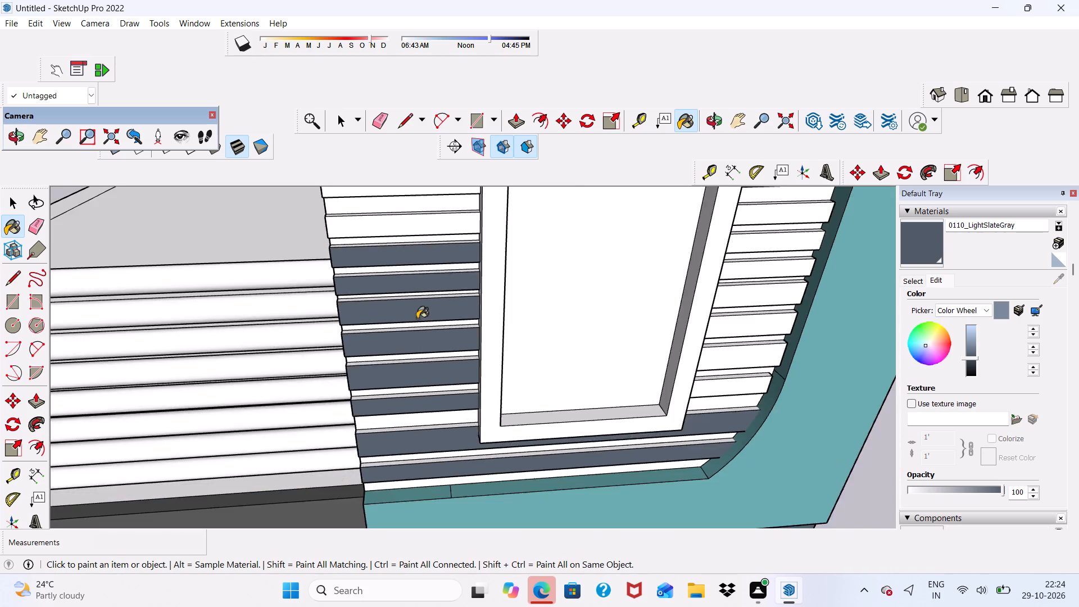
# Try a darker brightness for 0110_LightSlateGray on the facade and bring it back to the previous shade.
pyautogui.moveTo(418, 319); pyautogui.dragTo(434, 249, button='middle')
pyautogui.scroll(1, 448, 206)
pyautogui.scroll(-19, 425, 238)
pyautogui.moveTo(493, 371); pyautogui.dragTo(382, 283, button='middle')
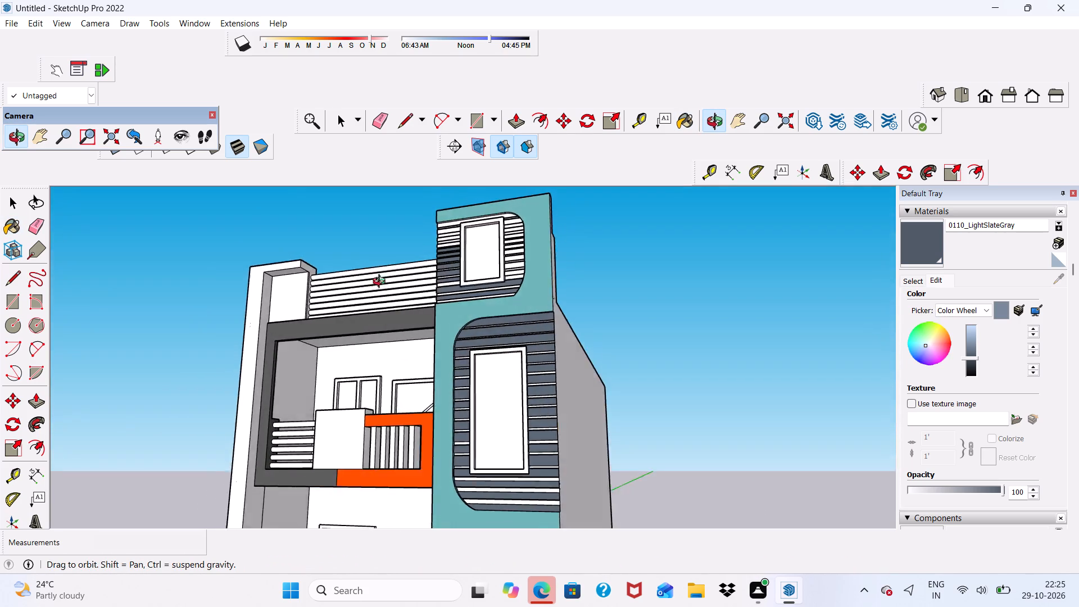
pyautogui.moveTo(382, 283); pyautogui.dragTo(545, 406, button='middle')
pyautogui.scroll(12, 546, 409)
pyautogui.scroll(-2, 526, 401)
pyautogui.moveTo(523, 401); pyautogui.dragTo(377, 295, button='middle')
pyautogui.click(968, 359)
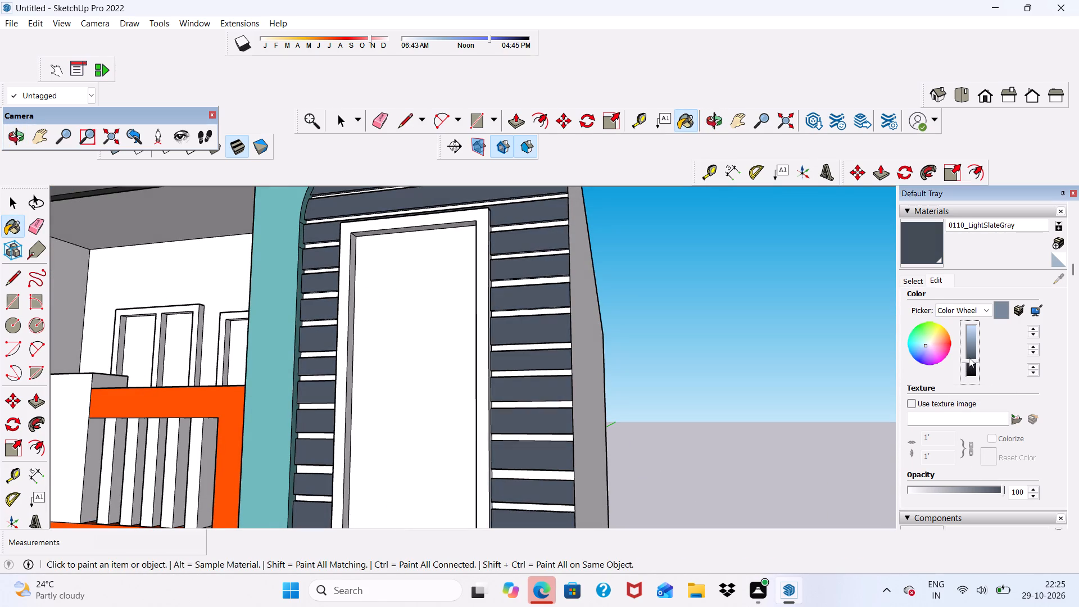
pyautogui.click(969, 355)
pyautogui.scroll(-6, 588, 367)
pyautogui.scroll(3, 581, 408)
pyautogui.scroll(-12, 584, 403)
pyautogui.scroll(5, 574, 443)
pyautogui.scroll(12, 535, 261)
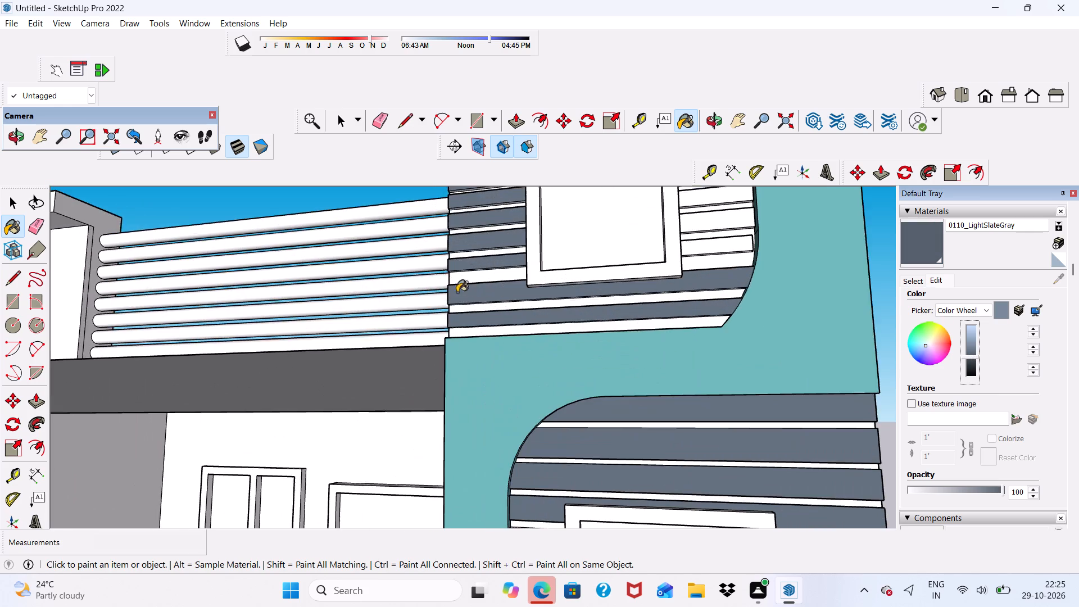
# Paint the remaining three short slats on the upper window's inner side and the long slat above the window with 0110_LightSlateGray.
pyautogui.moveTo(457, 292); pyautogui.dragTo(531, 466, button='middle')
pyautogui.scroll(2, 531, 466)
pyautogui.scroll(-6, 476, 437)
pyautogui.scroll(10, 472, 348)
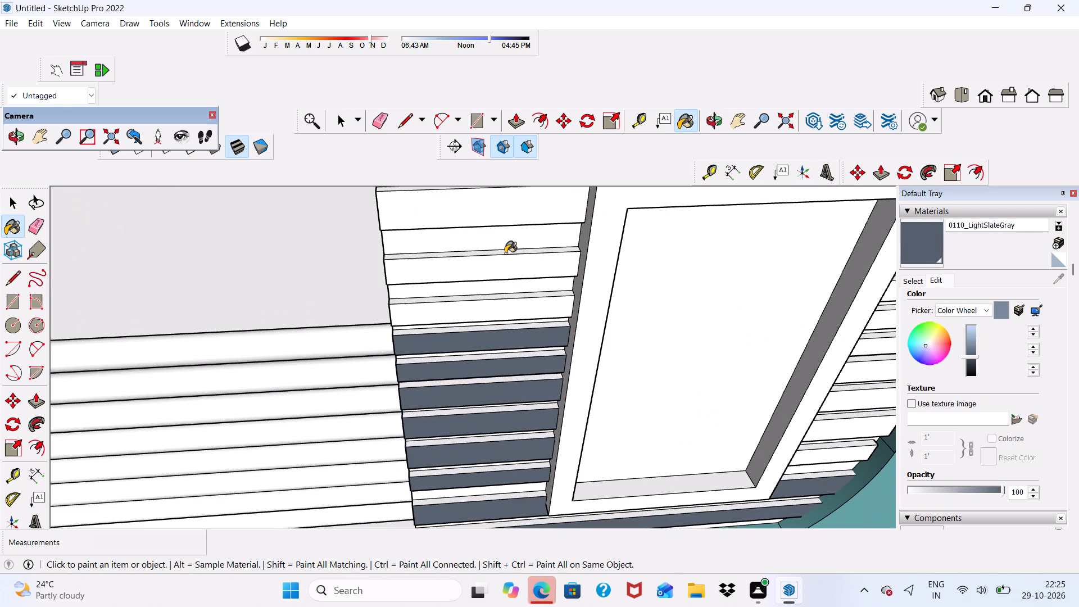
pyautogui.scroll(4, 503, 283)
pyautogui.click(486, 320)
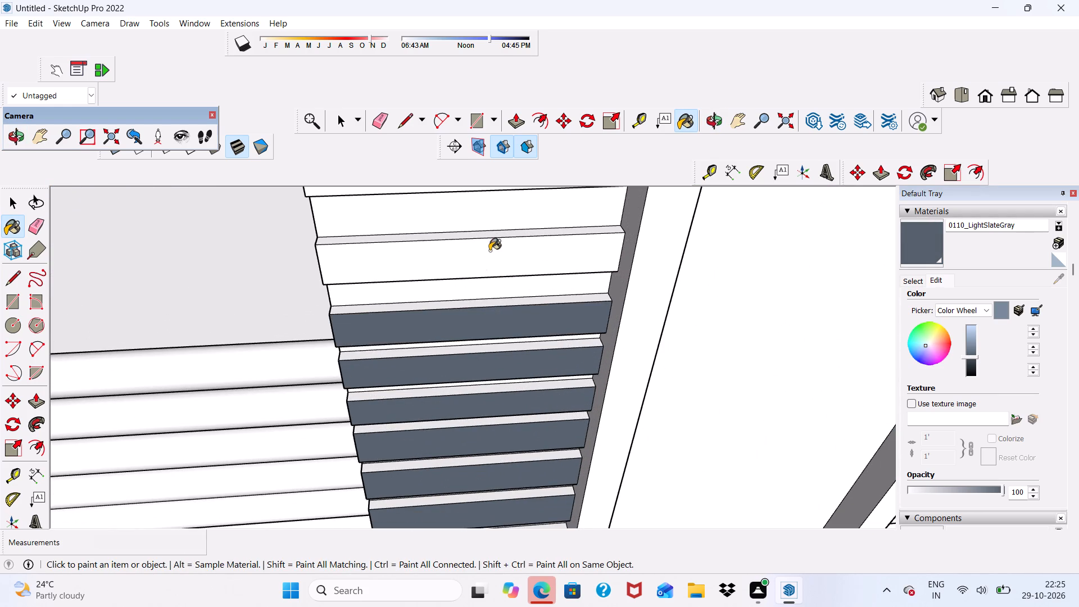
pyautogui.click(491, 247)
pyautogui.scroll(-7, 491, 330)
pyautogui.scroll(5, 499, 333)
pyautogui.click(497, 258)
pyautogui.scroll(-6, 498, 266)
pyautogui.scroll(2, 492, 234)
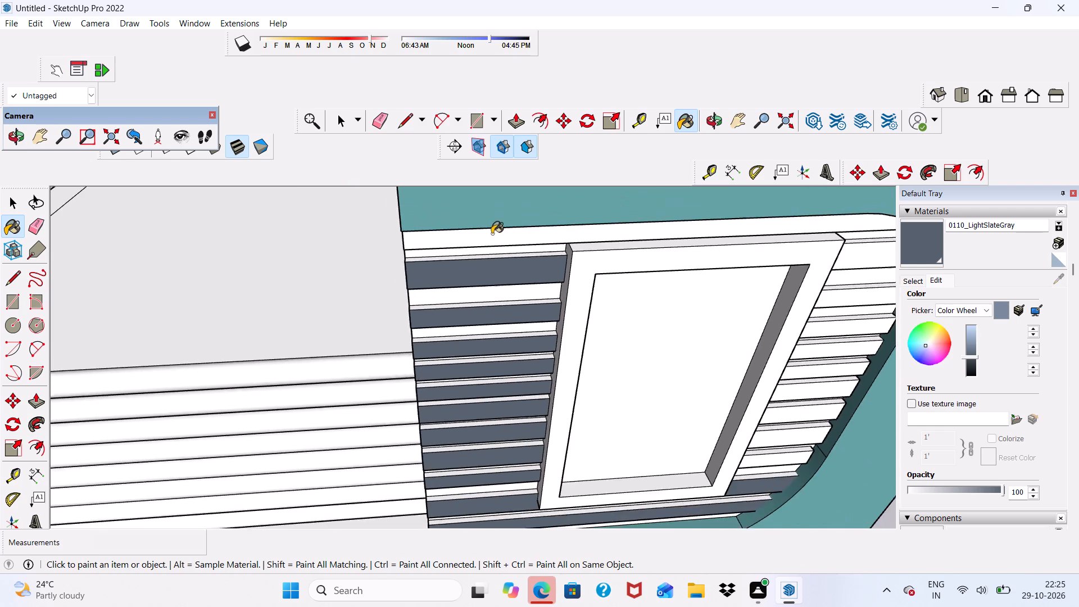
pyautogui.scroll(3, 492, 234)
pyautogui.click(484, 243)
pyautogui.scroll(-2, 484, 257)
# Paint the recessed face behind the short slats low on the upper window's outer side with 0110_LightSlateGray.
pyautogui.moveTo(488, 273); pyautogui.dragTo(510, 129, button='middle')
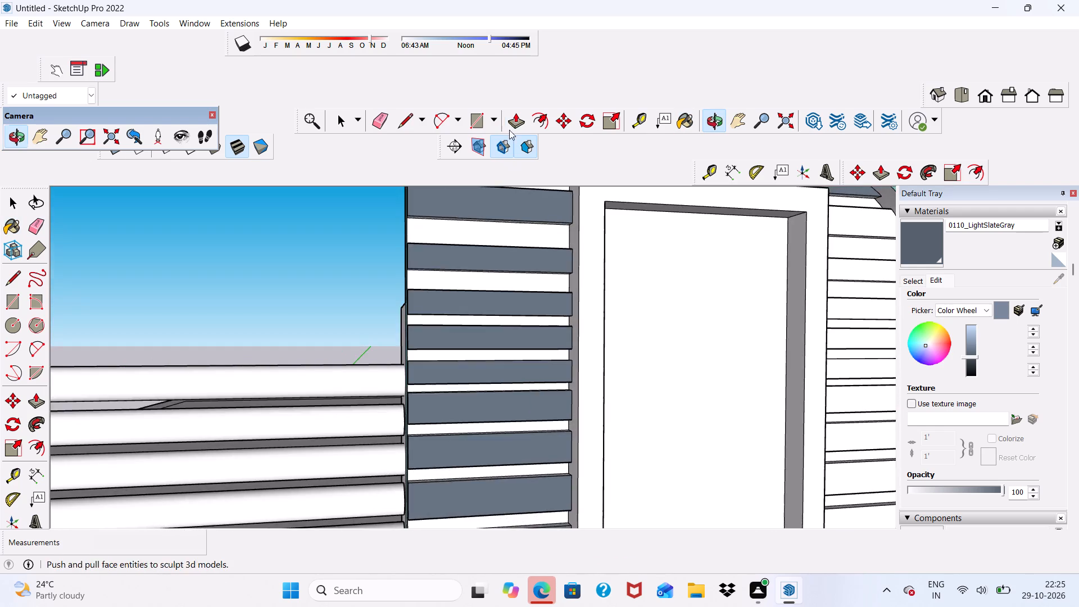
pyautogui.scroll(1, 507, 132)
pyautogui.scroll(-10, 418, 265)
pyautogui.scroll(11, 623, 428)
pyautogui.click(661, 374)
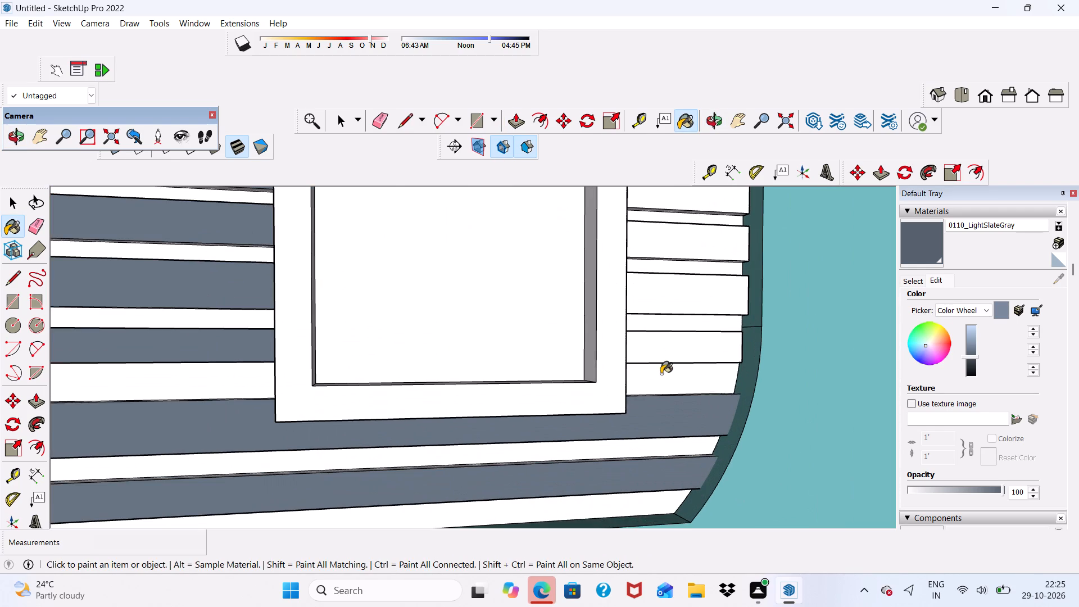
pyautogui.moveTo(661, 374); pyautogui.dragTo(549, 424, button='middle')
pyautogui.scroll(-10, 544, 286)
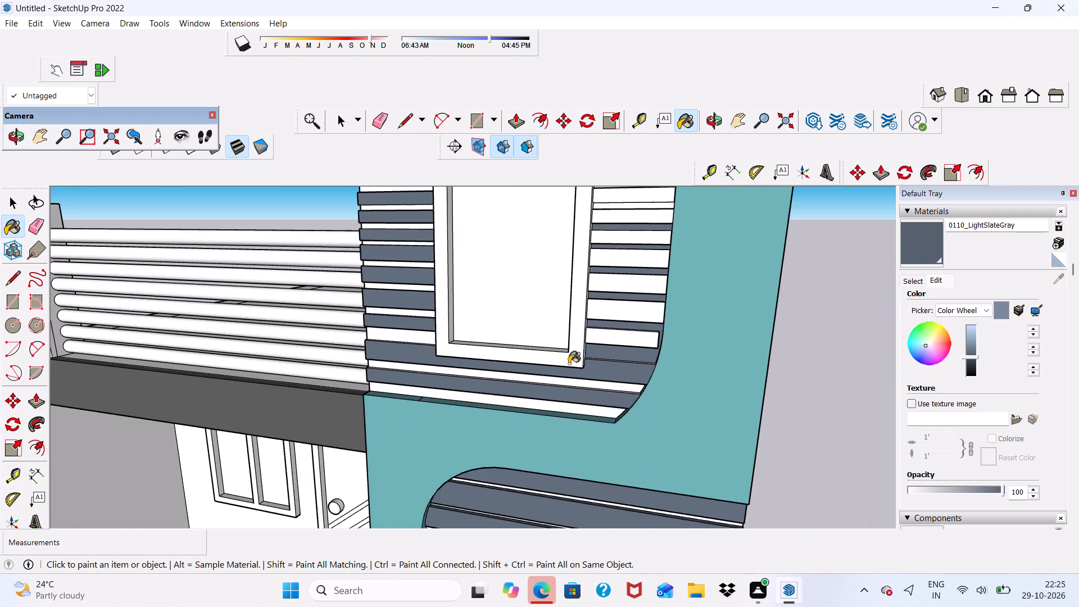
# Paint the front faces of the four lowest short slats on the upper window's outer side with 0110_LightSlateGray.
pyautogui.moveTo(569, 364); pyautogui.dragTo(602, 269, button='middle')
pyautogui.scroll(5, 602, 269)
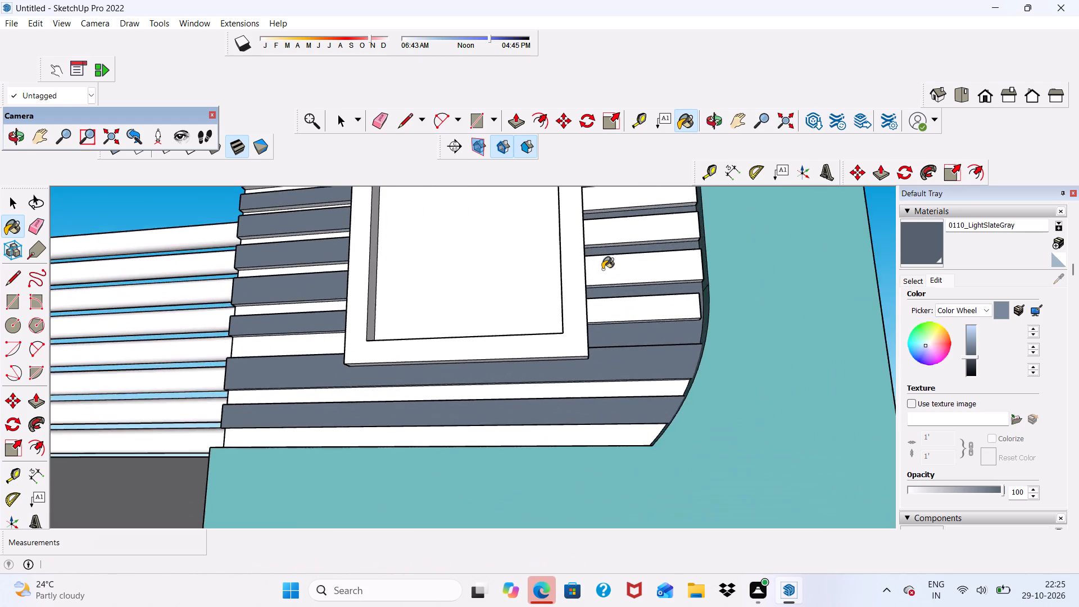
pyautogui.scroll(3, 602, 269)
pyautogui.click(614, 310)
pyautogui.click(614, 282)
pyautogui.scroll(-7, 614, 282)
pyautogui.scroll(2, 625, 210)
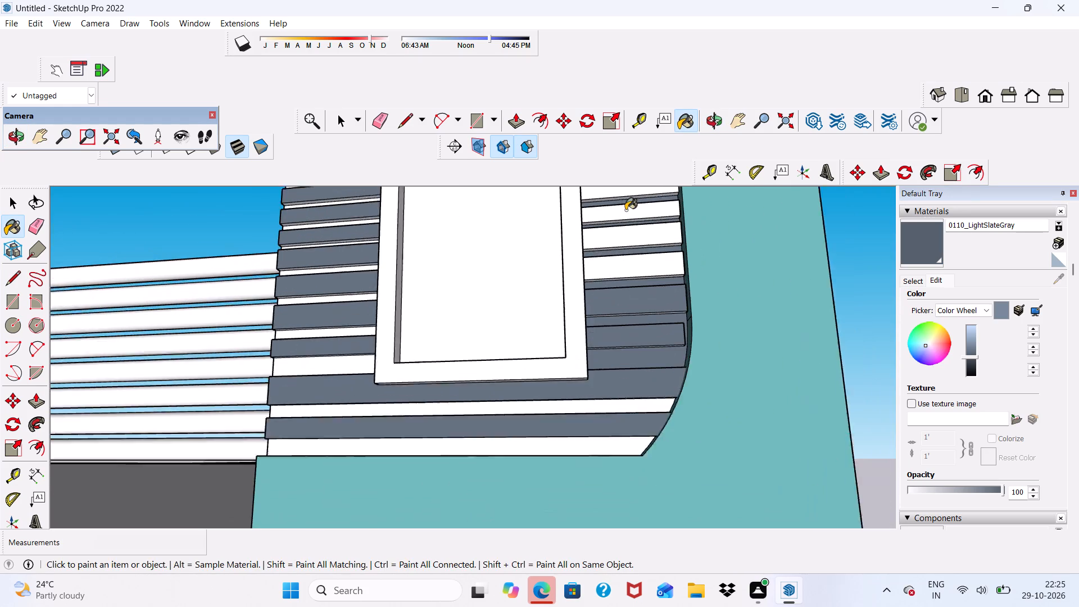
pyautogui.scroll(2, 625, 210)
pyautogui.click(607, 277)
pyautogui.click(606, 235)
pyautogui.scroll(-12, 563, 316)
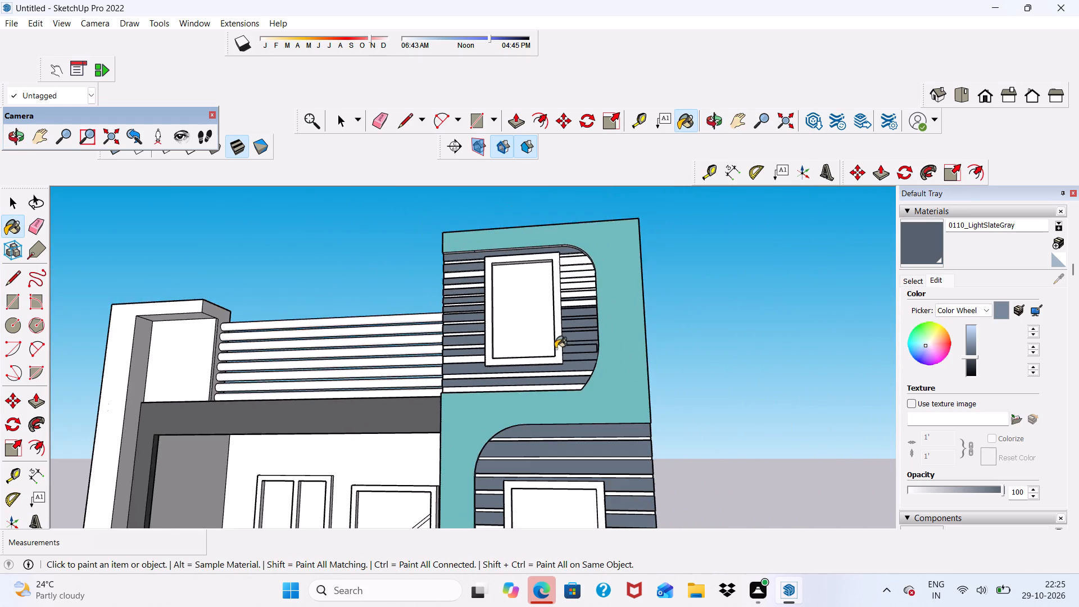
# Paint the front faces of the remaining five upper short slats on the upper window's outer side with 0110_LightSlateGray.
pyautogui.scroll(11, 573, 264)
pyautogui.click(577, 262)
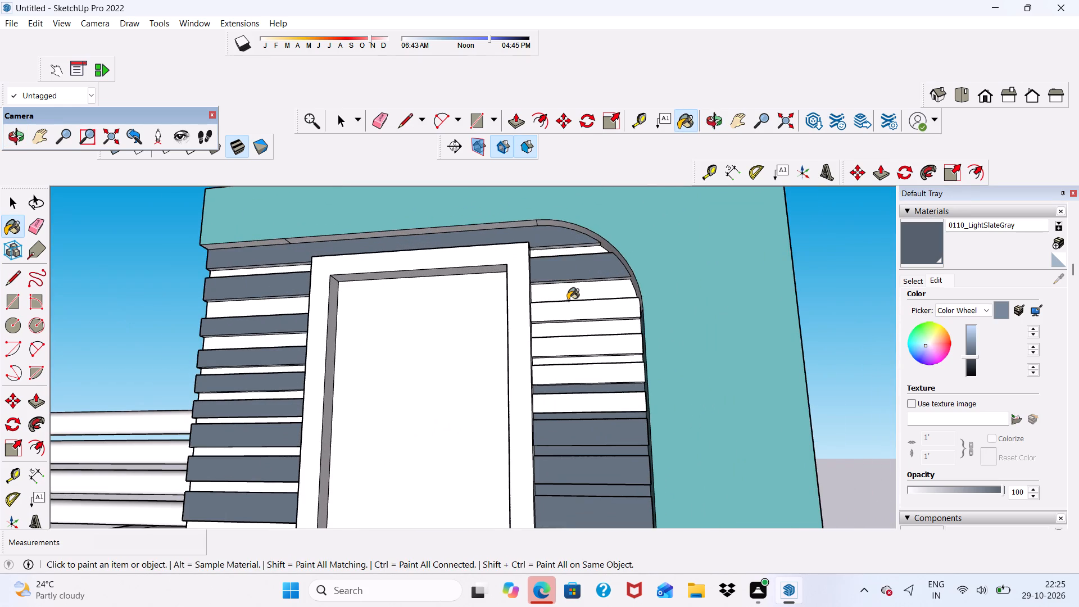
pyautogui.scroll(4, 568, 300)
pyautogui.click(567, 312)
pyautogui.click(564, 375)
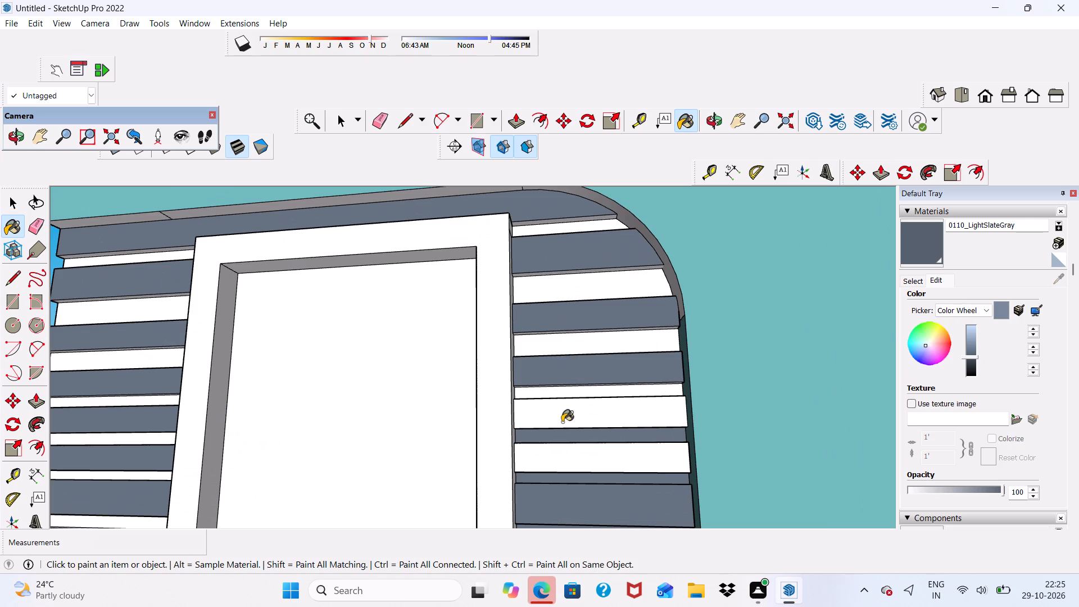
pyautogui.click(562, 422)
pyautogui.scroll(-4, 561, 405)
pyautogui.moveTo(560, 405); pyautogui.dragTo(564, 253, button='middle')
pyautogui.scroll(5, 589, 407)
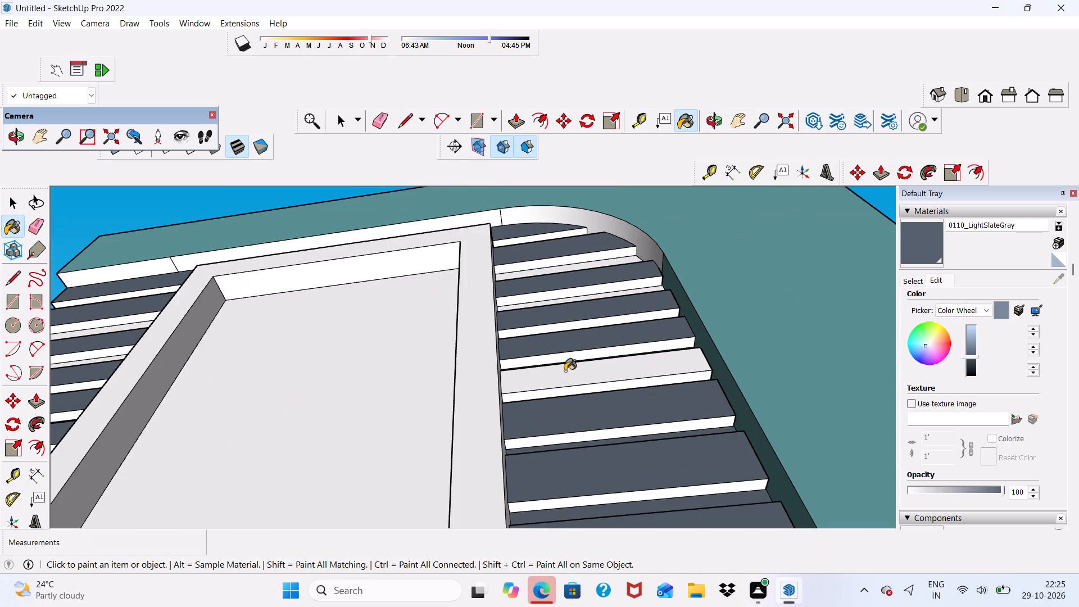
pyautogui.scroll(-2, 563, 387)
pyautogui.moveTo(563, 391); pyautogui.dragTo(581, 511, button='middle')
pyautogui.scroll(2, 549, 413)
pyautogui.click(548, 426)
pyautogui.scroll(-2, 548, 427)
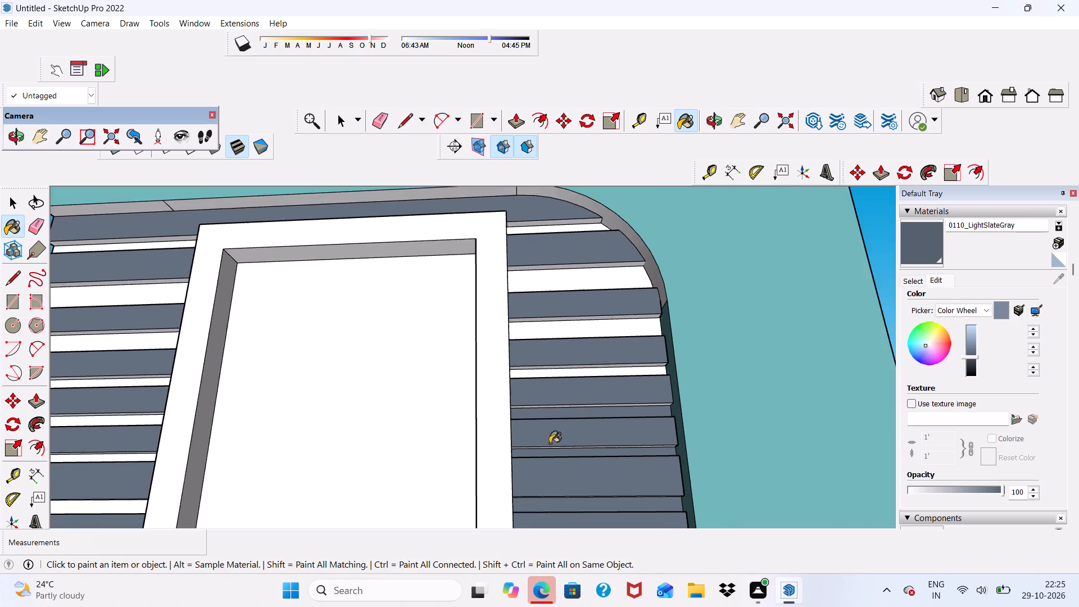
# Examine the upper panel's slats from below and up close, and compare them with the rest of the facade.
pyautogui.moveTo(550, 443); pyautogui.dragTo(595, 216, button='middle')
pyautogui.scroll(-3, 595, 216)
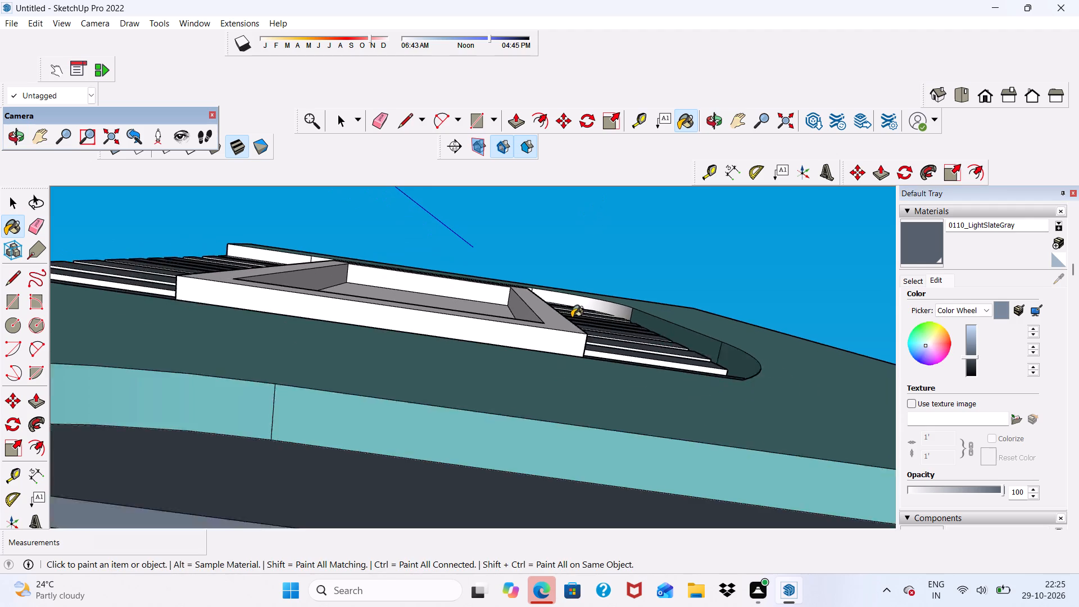
pyautogui.scroll(-2, 572, 318)
pyautogui.scroll(4, 557, 373)
pyautogui.moveTo(557, 373); pyautogui.dragTo(532, 541, button='middle')
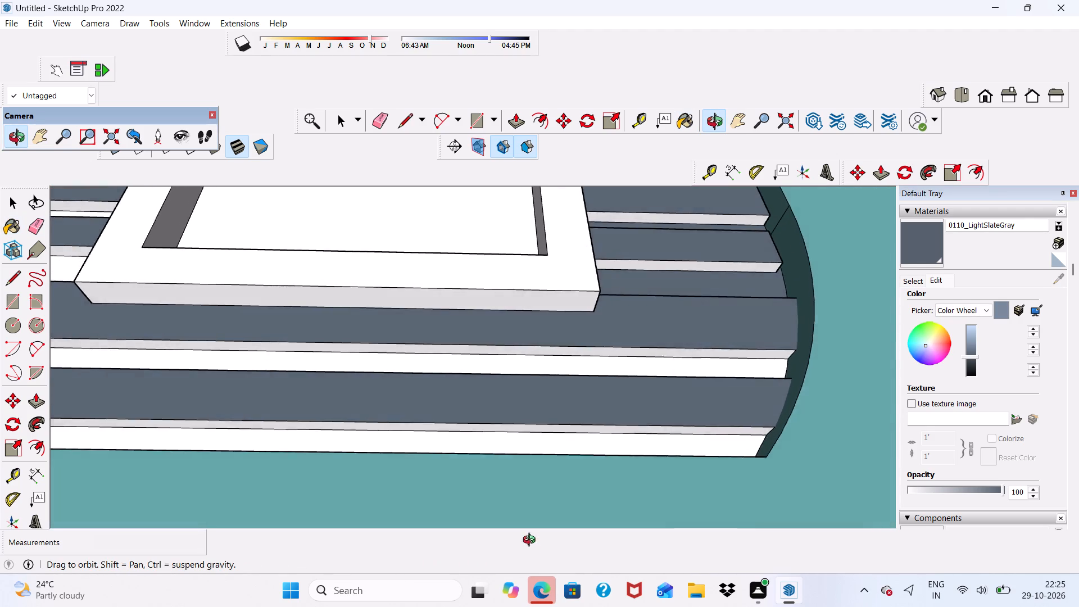
pyautogui.moveTo(532, 541); pyautogui.dragTo(520, 606, button='middle')
pyautogui.scroll(-20, 619, 196)
pyautogui.scroll(-6, 619, 196)
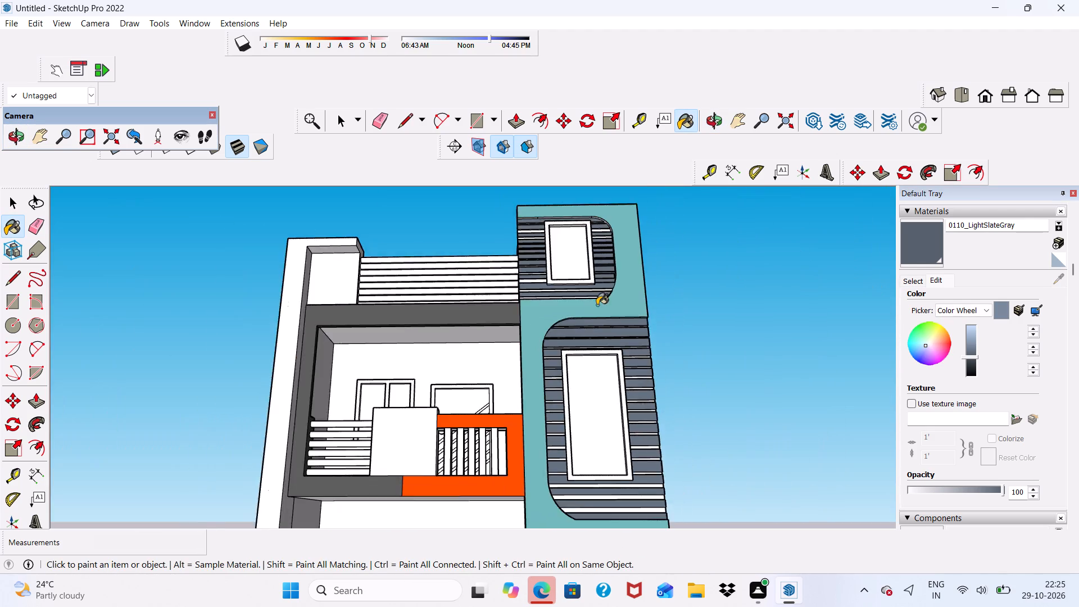
pyautogui.moveTo(597, 306); pyautogui.dragTo(548, 401, button='middle')
pyautogui.scroll(1, 541, 381)
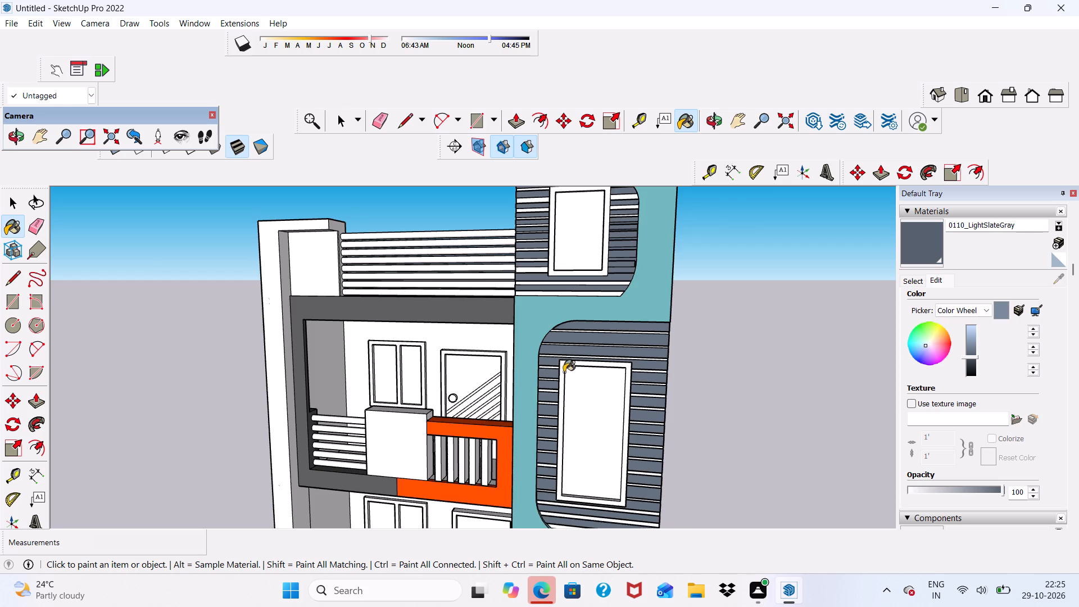
pyautogui.scroll(5, 564, 374)
pyautogui.scroll(-10, 578, 340)
pyautogui.scroll(2, 623, 338)
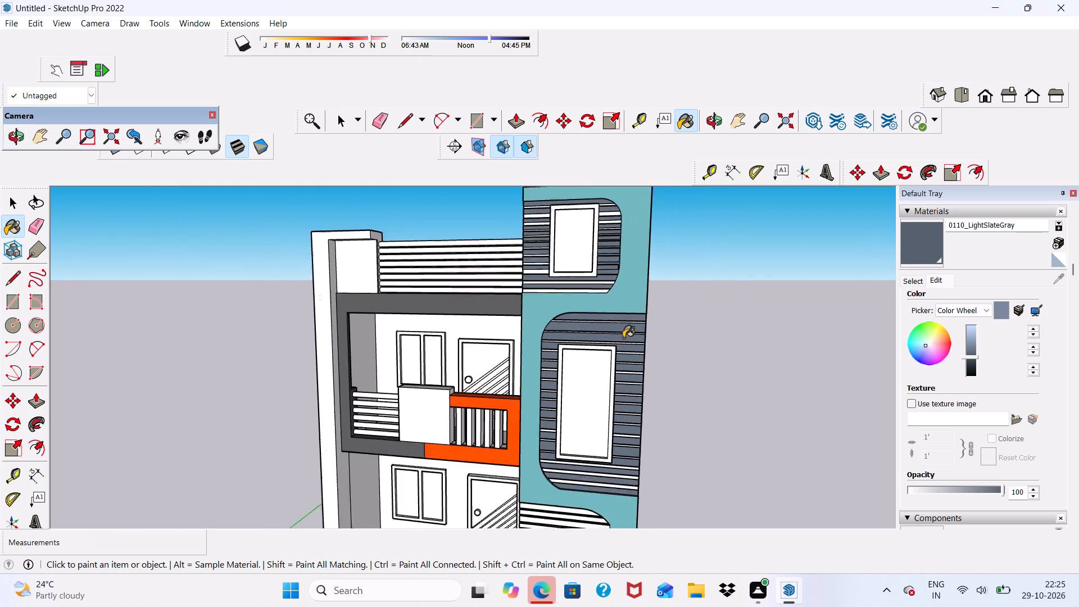
pyautogui.scroll(2, 623, 338)
# Undo the last three paint fills.
pyautogui.hotkey('ctrl', 'z')
pyautogui.hotkey('ctrl', 'z')
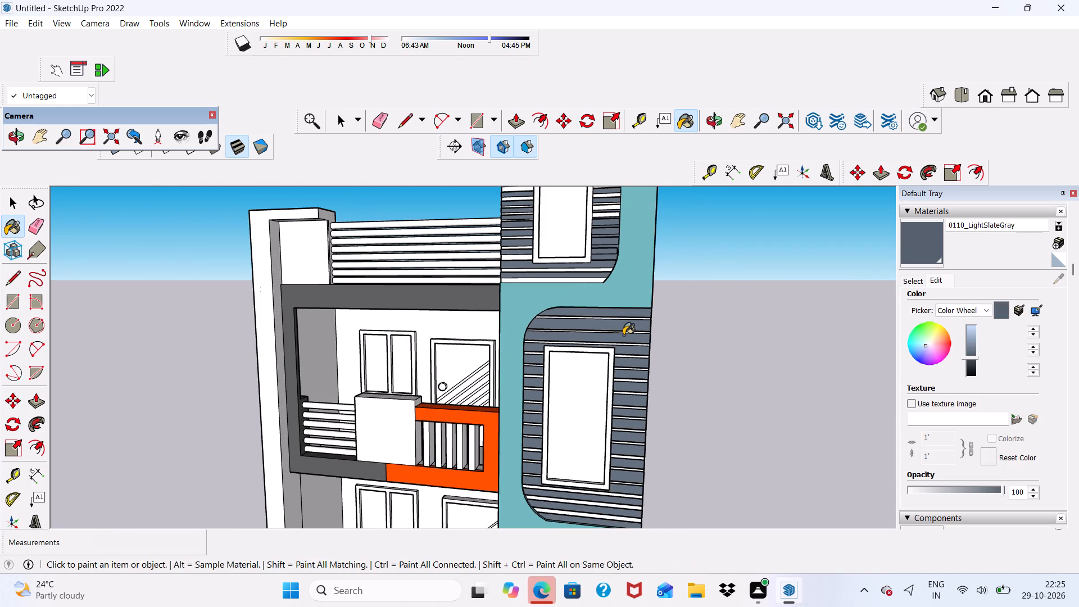
pyautogui.hotkey('ctrl', 'z')
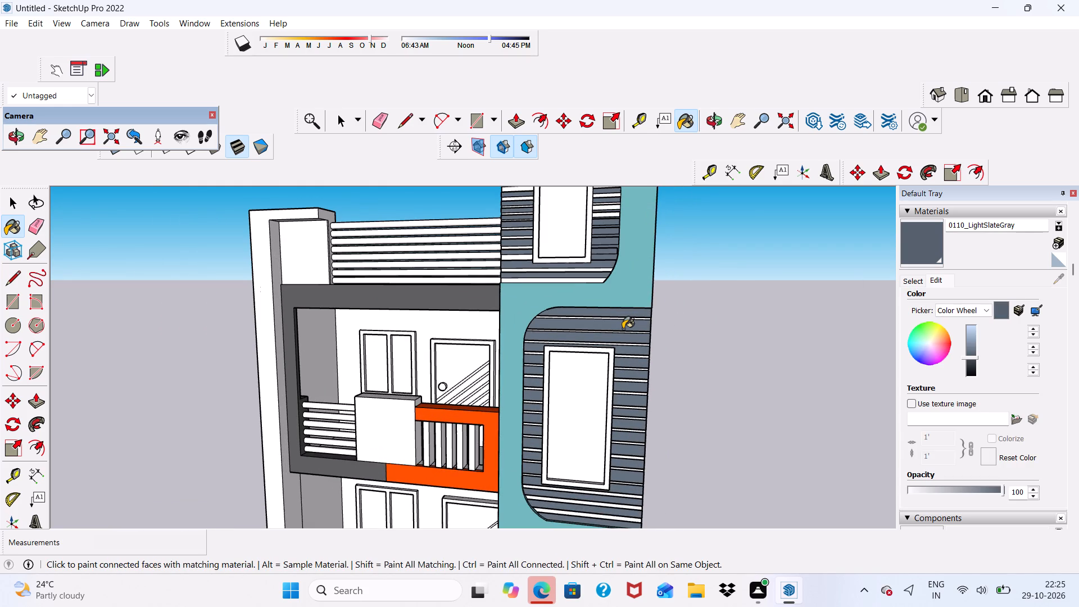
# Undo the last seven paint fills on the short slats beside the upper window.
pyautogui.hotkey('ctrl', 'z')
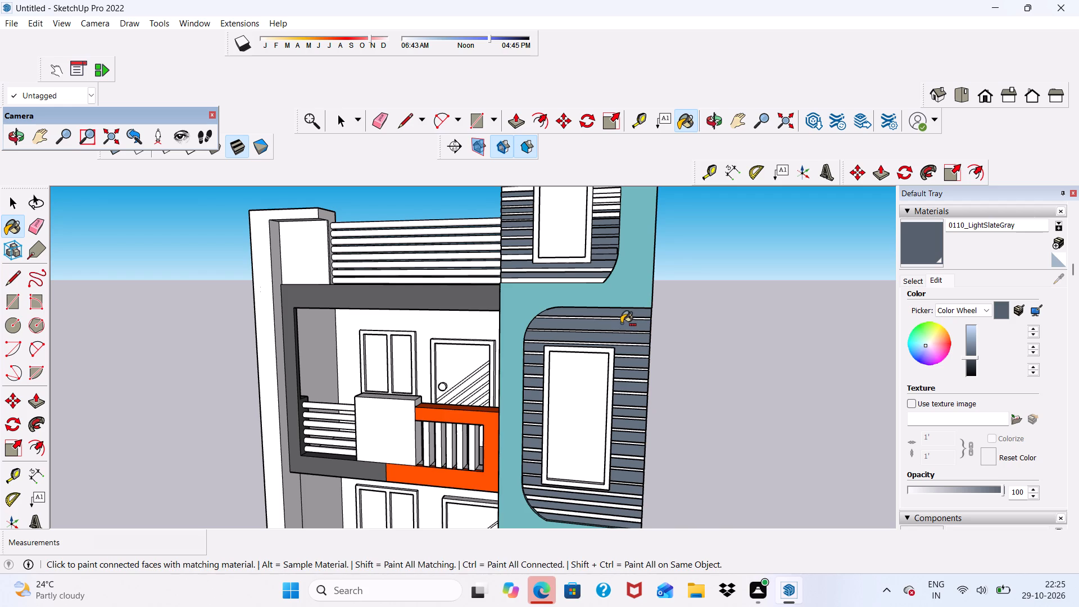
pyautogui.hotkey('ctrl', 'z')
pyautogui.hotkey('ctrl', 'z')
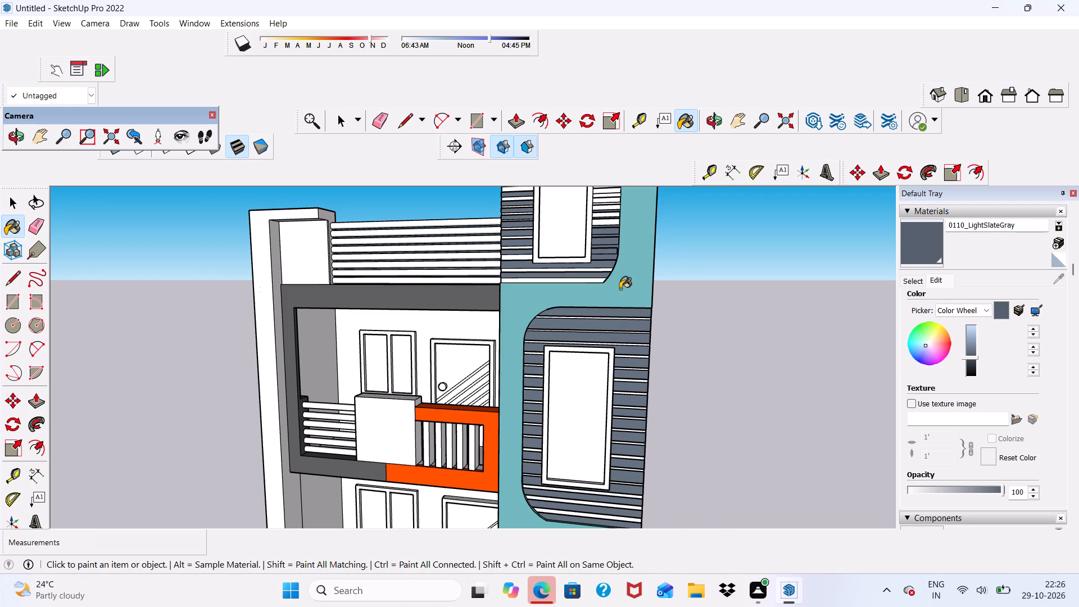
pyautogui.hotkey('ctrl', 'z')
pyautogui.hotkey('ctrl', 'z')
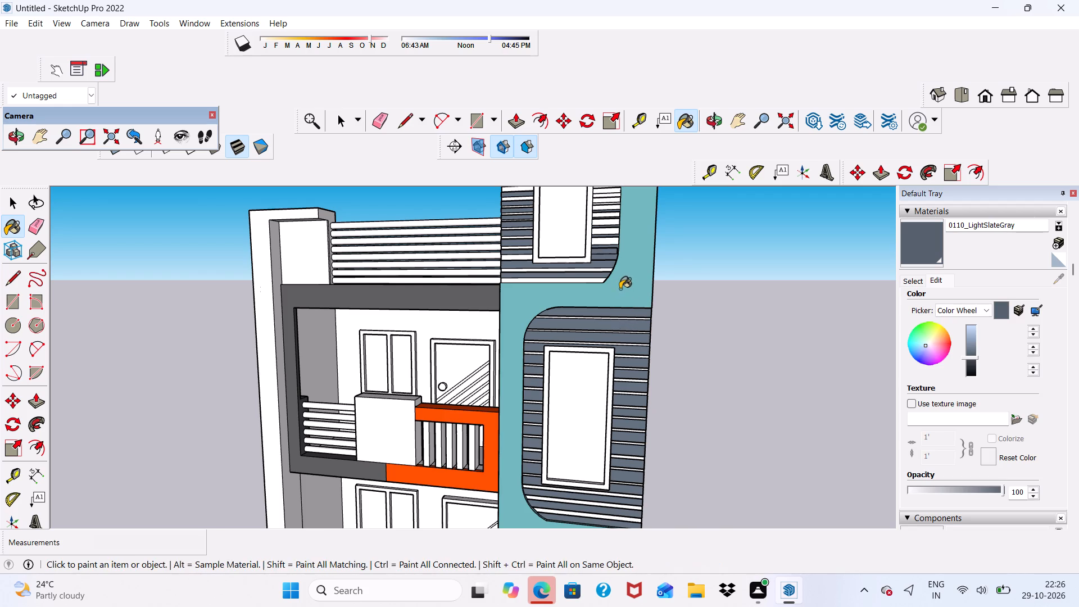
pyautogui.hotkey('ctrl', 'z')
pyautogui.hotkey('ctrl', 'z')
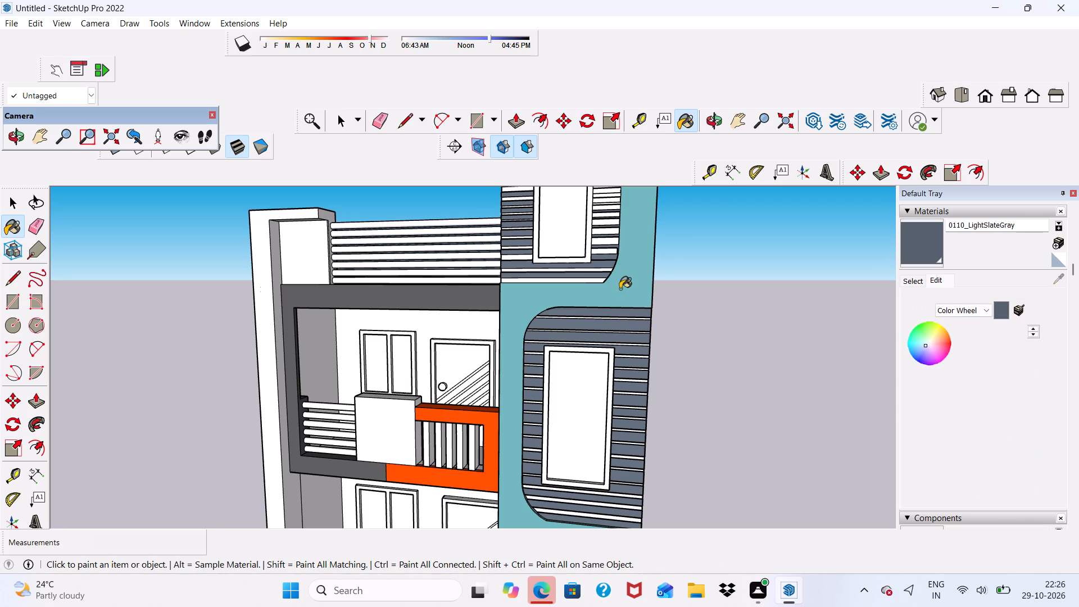
# Paint the front faces of the three lowest short slats on the upper window's outer side with 0110_LightSlateGray.
pyautogui.scroll(9, 602, 227)
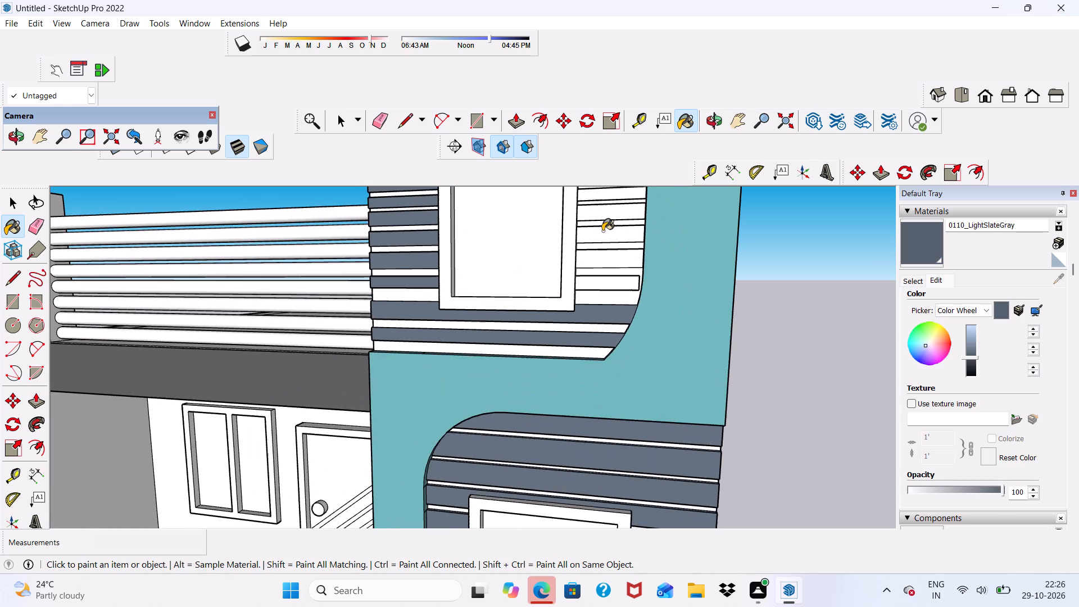
pyautogui.scroll(9, 602, 243)
pyautogui.click(598, 297)
pyautogui.scroll(-5, 595, 297)
pyautogui.scroll(4, 591, 227)
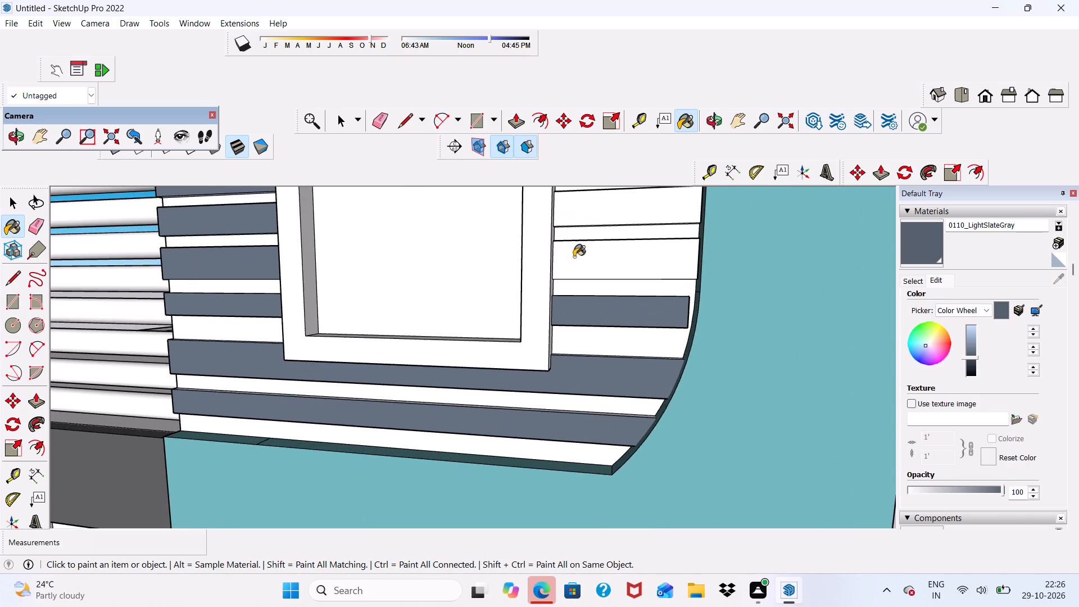
pyautogui.click(574, 257)
pyautogui.scroll(-6, 572, 259)
pyautogui.scroll(1, 592, 237)
pyautogui.click(592, 236)
pyautogui.scroll(-6, 544, 257)
pyautogui.scroll(3, 588, 189)
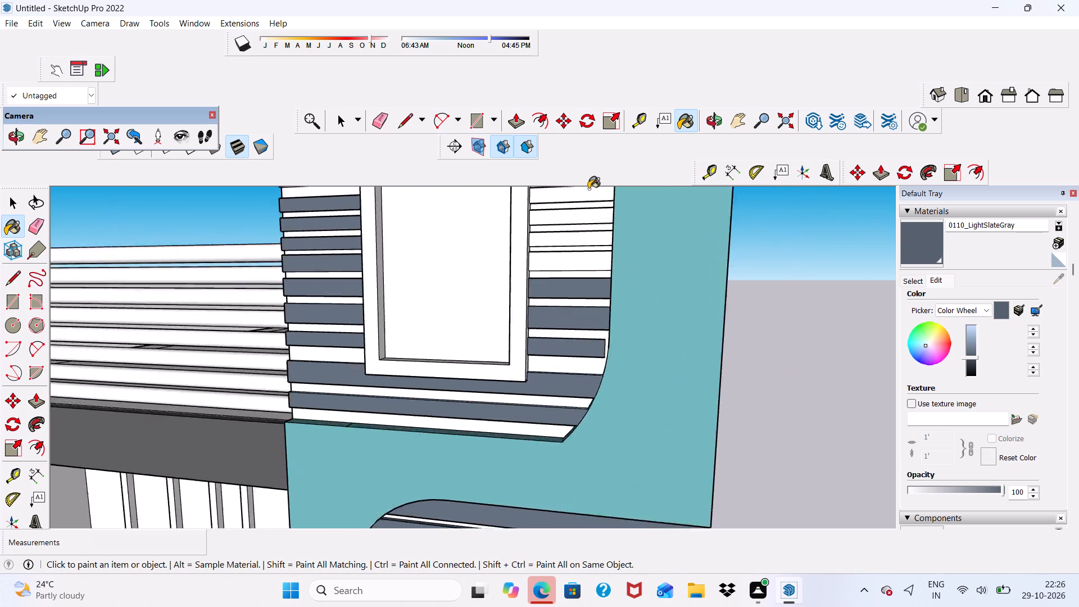
# Paint the front faces of the remaining six short slats on the upper window's outer side with 0110_LightSlateGray.
pyautogui.scroll(6, 588, 189)
pyautogui.click(541, 291)
pyautogui.click(524, 249)
pyautogui.scroll(-6, 525, 269)
pyautogui.scroll(-6, 536, 327)
pyautogui.scroll(12, 539, 259)
pyautogui.click(545, 301)
pyautogui.click(539, 279)
pyautogui.scroll(-6, 539, 279)
pyautogui.scroll(5, 533, 261)
pyautogui.click(533, 259)
pyautogui.click(538, 200)
pyautogui.scroll(-6, 535, 243)
pyautogui.scroll(6, 547, 247)
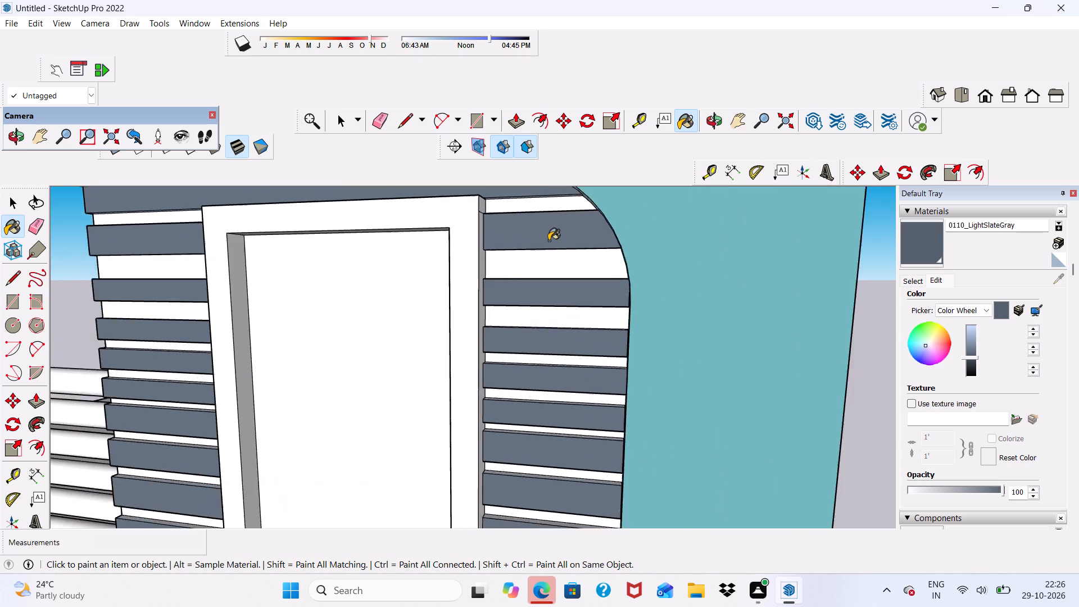
# Paint the top faces of the five uppermost short slats on the upper window's outer side with 0110_LightSlateGray.
pyautogui.scroll(-4, 548, 241)
pyautogui.moveTo(550, 242); pyautogui.dragTo(542, 387, button='middle')
pyautogui.scroll(8, 518, 319)
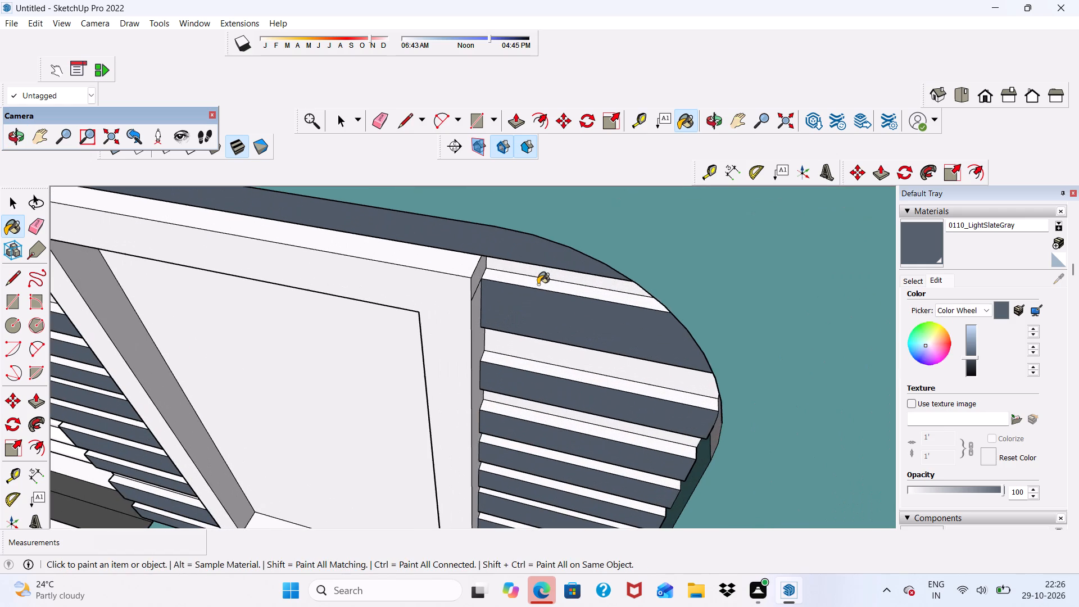
pyautogui.click(538, 284)
pyautogui.click(520, 368)
pyautogui.scroll(2, 520, 401)
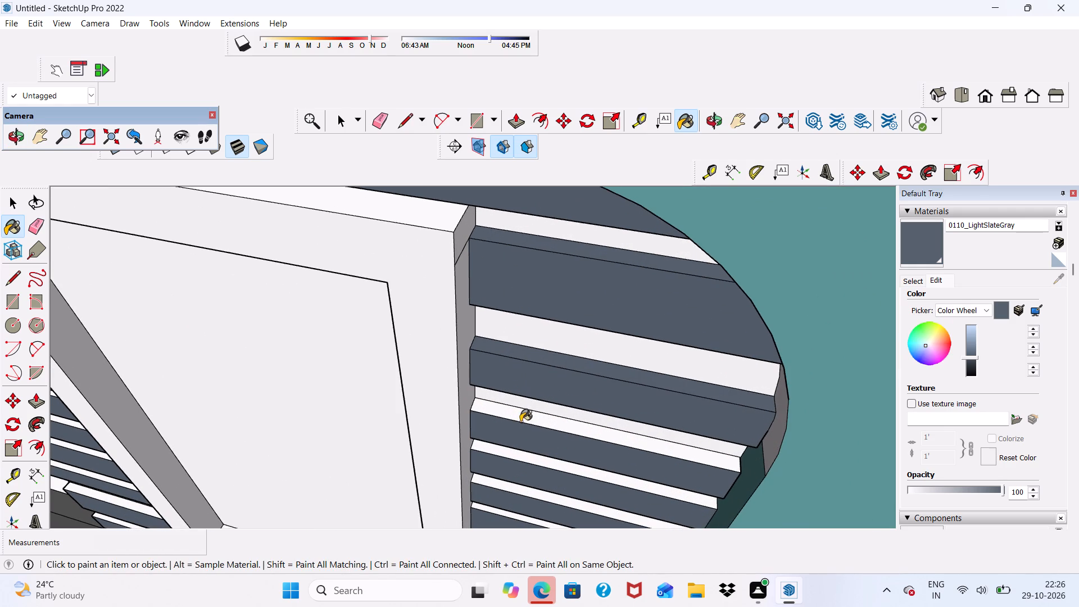
pyautogui.click(514, 407)
pyautogui.scroll(-6, 492, 342)
pyautogui.scroll(9, 509, 472)
pyautogui.click(523, 362)
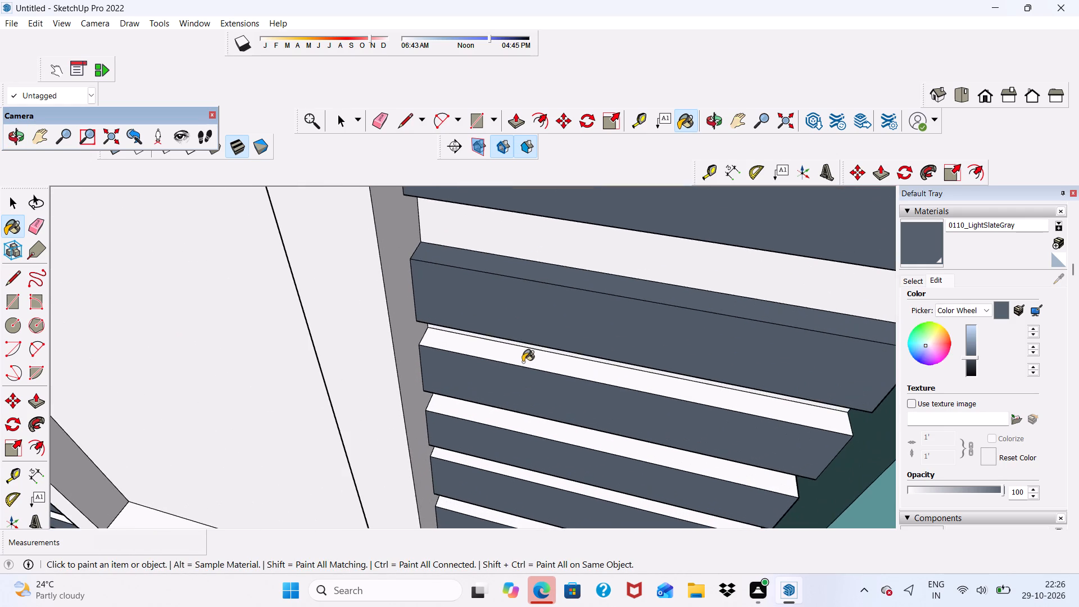
pyautogui.scroll(-4, 479, 425)
pyautogui.scroll(3, 475, 446)
pyautogui.click(485, 421)
pyautogui.scroll(-5, 485, 421)
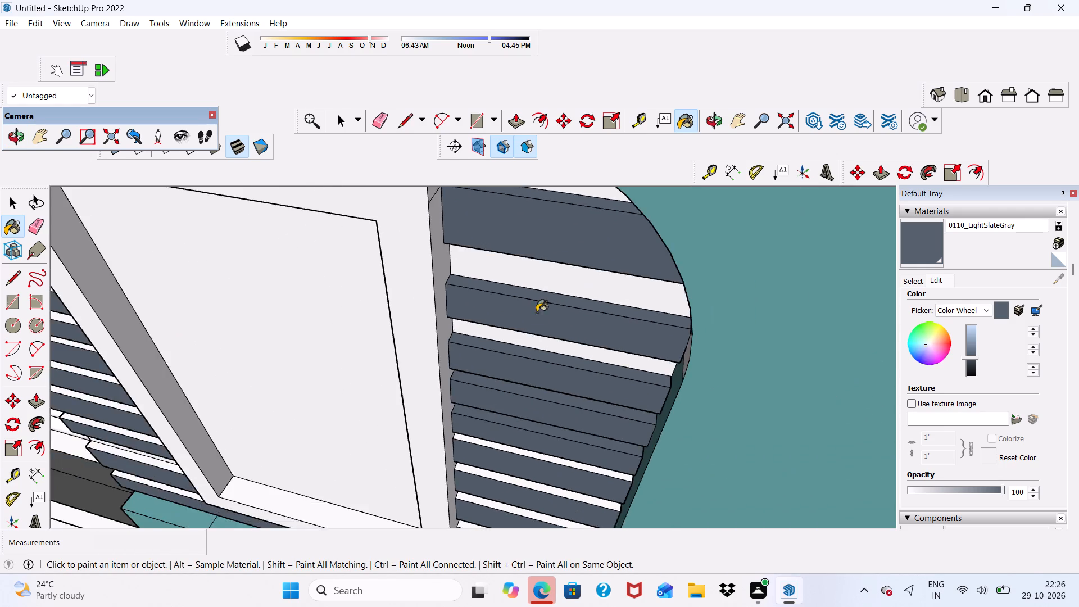
# Paint the top faces of the remaining four short slats on the upper window's outer side with 0110_LightSlateGray.
pyautogui.scroll(-4, 537, 312)
pyautogui.scroll(10, 537, 439)
pyautogui.click(532, 425)
pyautogui.scroll(-6, 525, 341)
pyautogui.scroll(7, 529, 465)
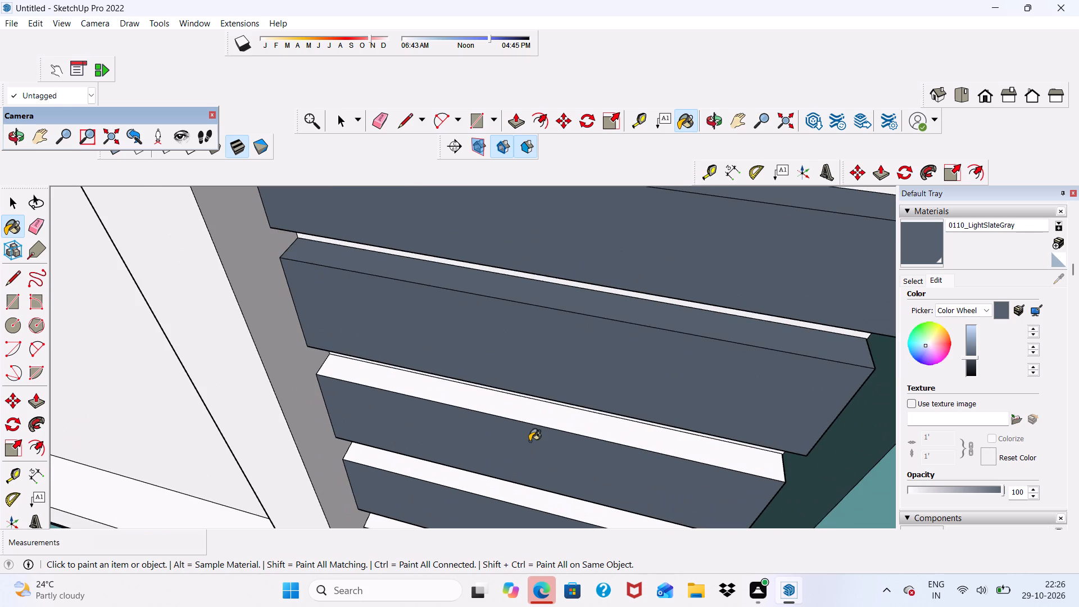
pyautogui.click(529, 416)
pyautogui.scroll(-6, 528, 411)
pyautogui.scroll(-5, 541, 323)
pyautogui.scroll(4, 518, 423)
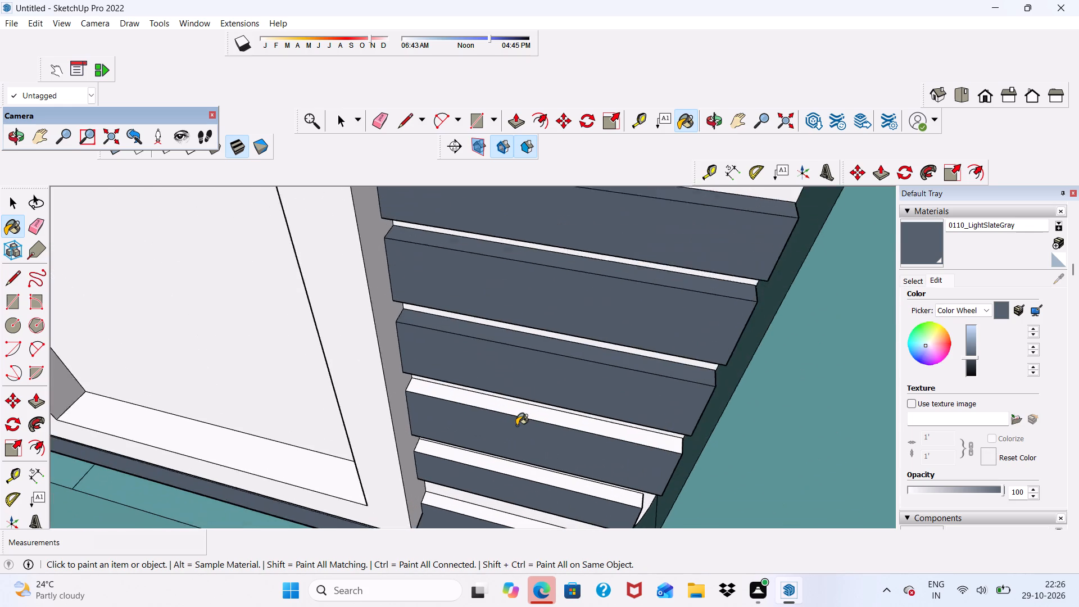
pyautogui.scroll(2, 516, 425)
pyautogui.click(513, 408)
pyautogui.scroll(-6, 513, 405)
pyautogui.scroll(6, 518, 457)
pyautogui.click(518, 455)
pyautogui.scroll(-5, 497, 329)
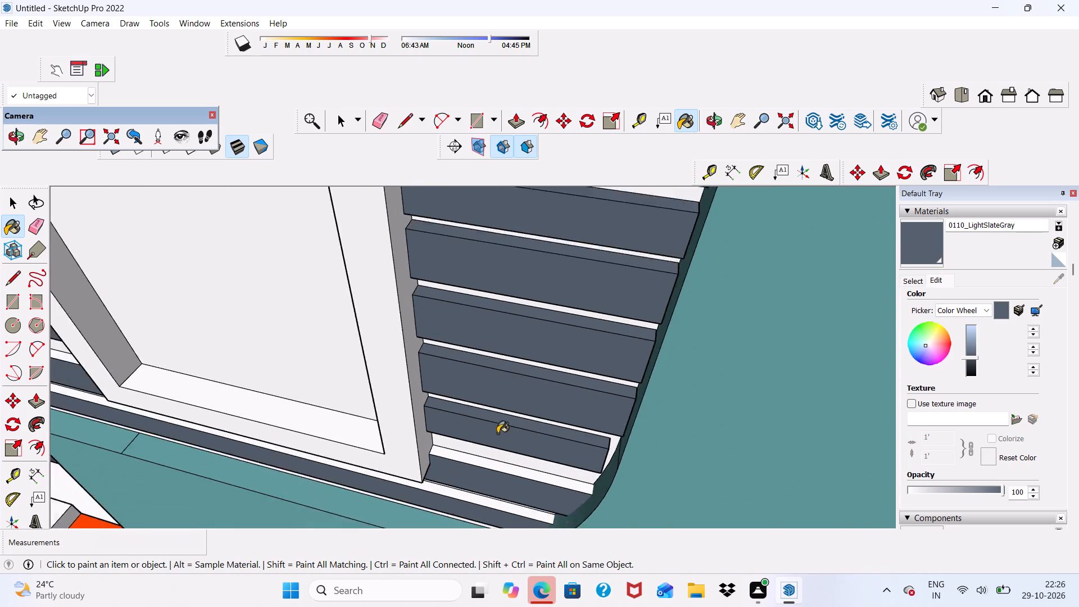
# Paint the top faces of the two full-width slats below the upper window with 0110_LightSlateGray.
pyautogui.scroll(7, 499, 435)
pyautogui.click(481, 493)
pyautogui.scroll(-5, 478, 344)
pyautogui.scroll(6, 501, 509)
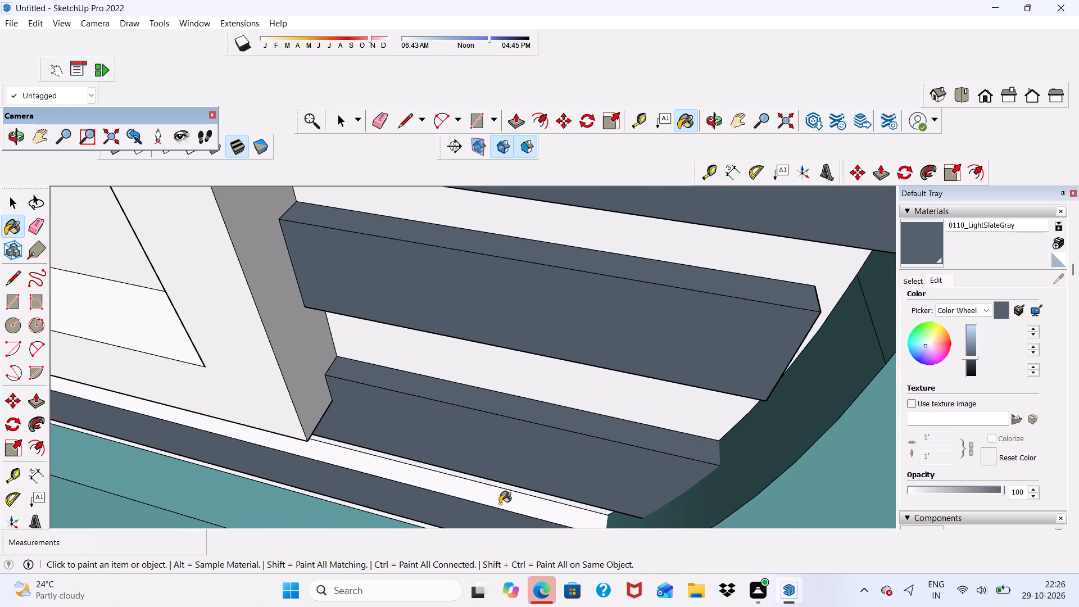
pyautogui.click(500, 504)
pyautogui.scroll(-4, 486, 457)
# Paint the undersides of the two full-width slats below the upper window with 0110_LightSlateGray.
pyautogui.moveTo(487, 458); pyautogui.dragTo(581, 89, button='middle')
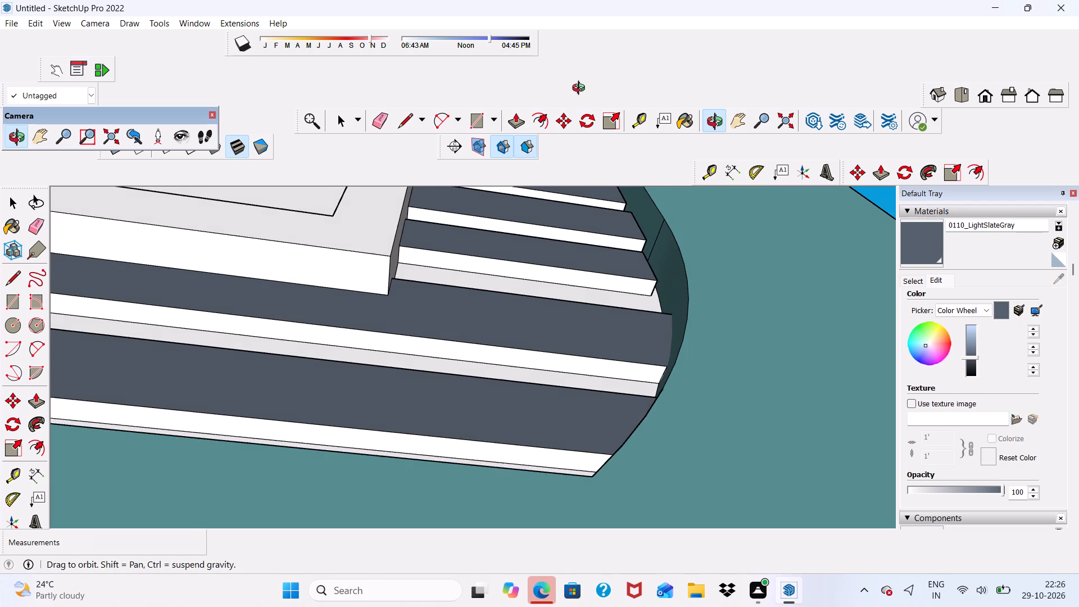
pyautogui.moveTo(581, 89); pyautogui.dragTo(574, 119, button='middle')
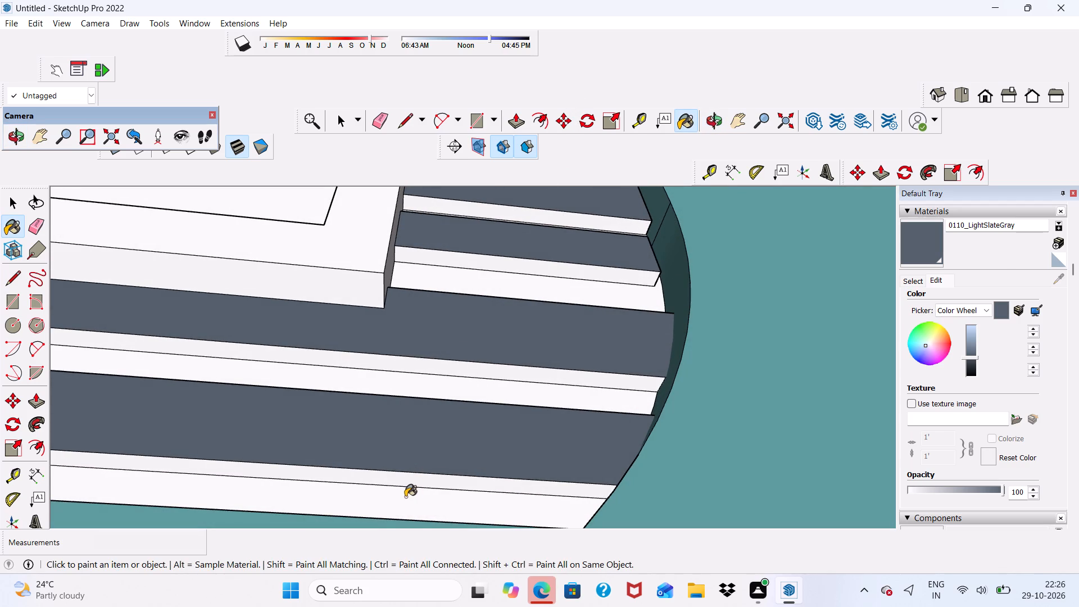
pyautogui.click(405, 481)
pyautogui.scroll(4, 439, 361)
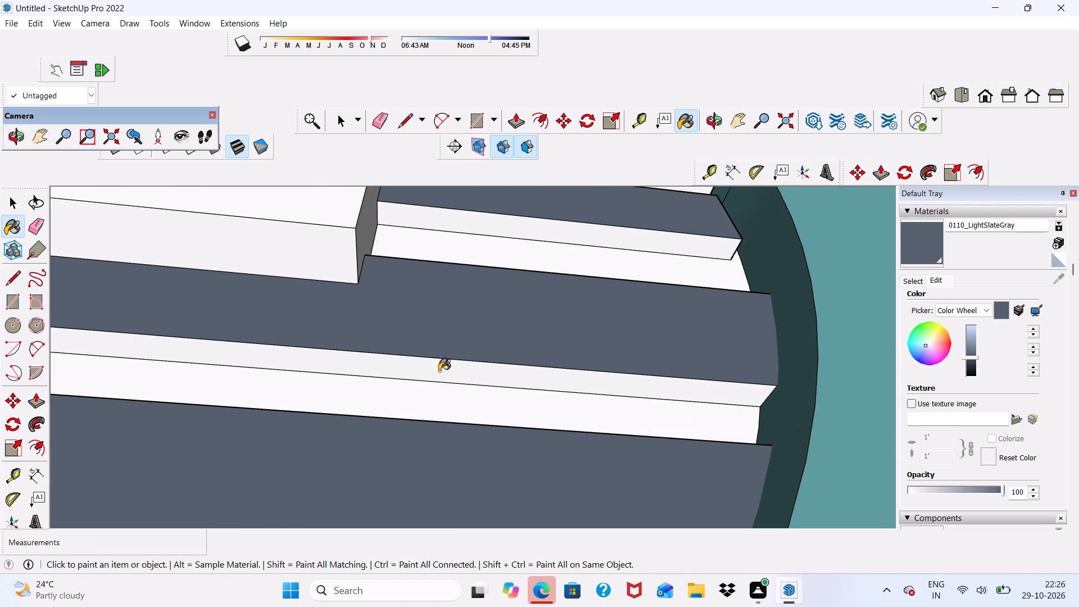
pyautogui.click(439, 372)
# Paint the undersides of the three lowest short slats on the upper window's outer side with 0110_LightSlateGray.
pyautogui.scroll(-6, 439, 371)
pyautogui.scroll(6, 440, 303)
pyautogui.click(450, 251)
pyautogui.scroll(-11, 429, 312)
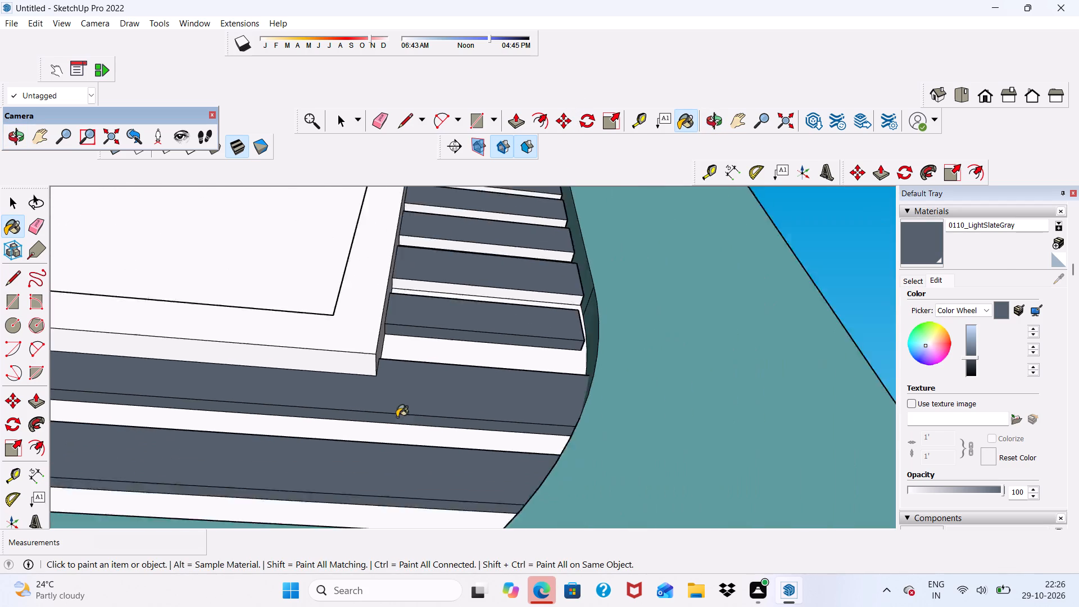
pyautogui.scroll(-1, 397, 417)
pyautogui.scroll(11, 406, 348)
pyautogui.scroll(4, 436, 273)
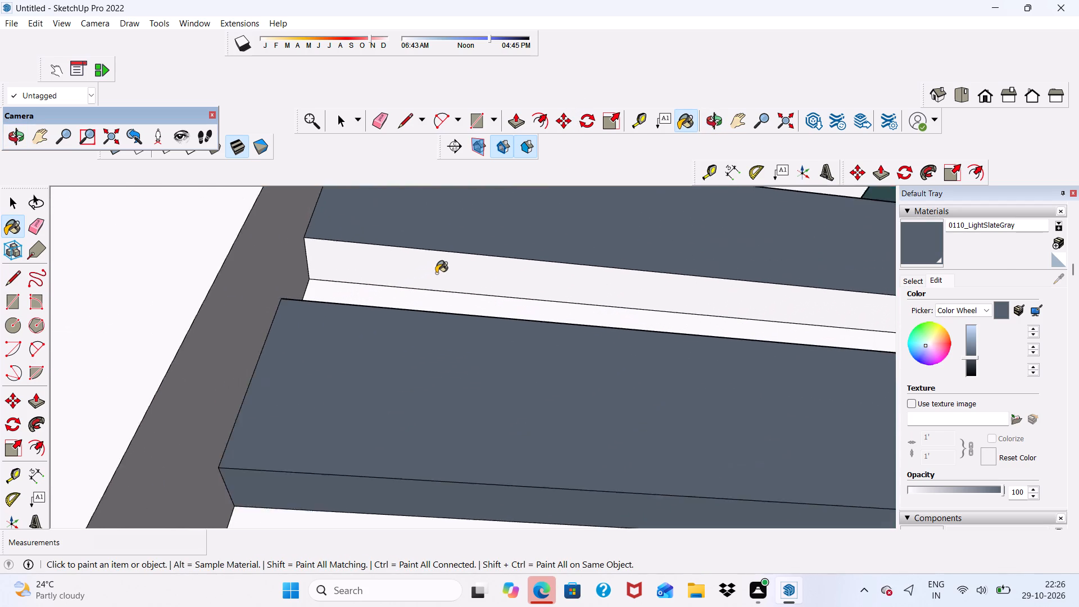
pyautogui.scroll(1, 436, 273)
pyautogui.click(436, 273)
pyautogui.scroll(-15, 430, 279)
pyautogui.scroll(9, 470, 247)
pyautogui.click(459, 277)
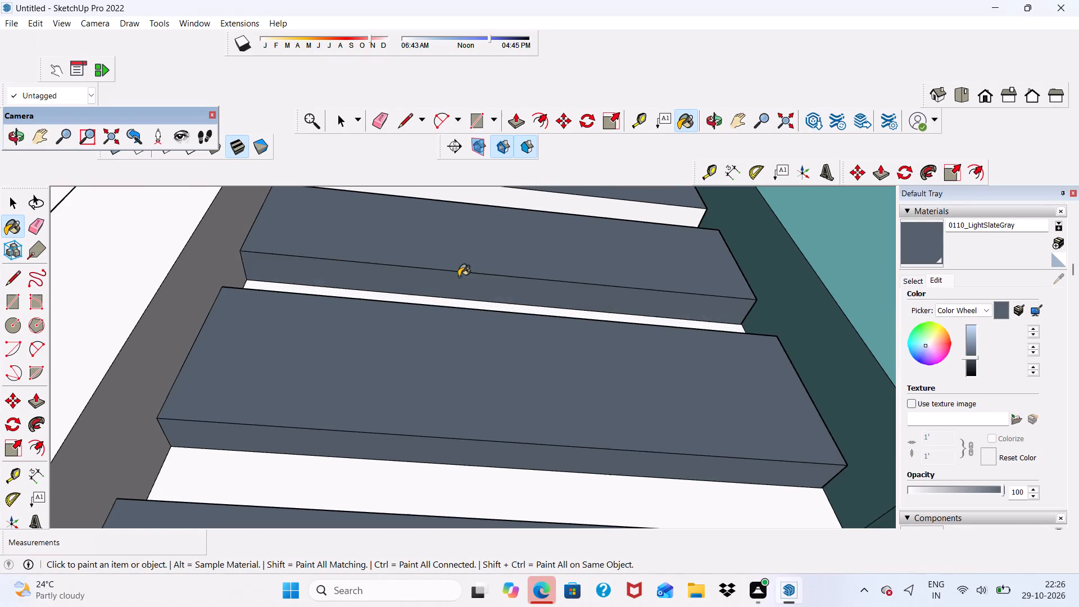
# Paint the undersides of the middle three short slats on the upper window's outer side with 0110_LightSlateGray.
pyautogui.scroll(-17, 452, 295)
pyautogui.scroll(11, 457, 270)
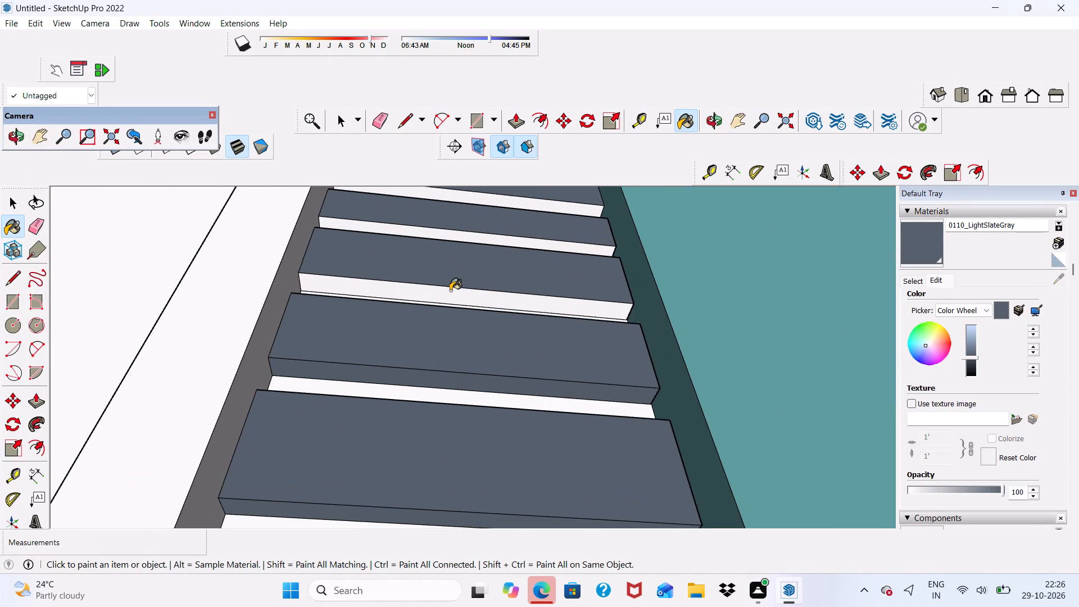
pyautogui.click(450, 291)
pyautogui.scroll(-6, 420, 303)
pyautogui.scroll(6, 416, 263)
pyautogui.click(417, 265)
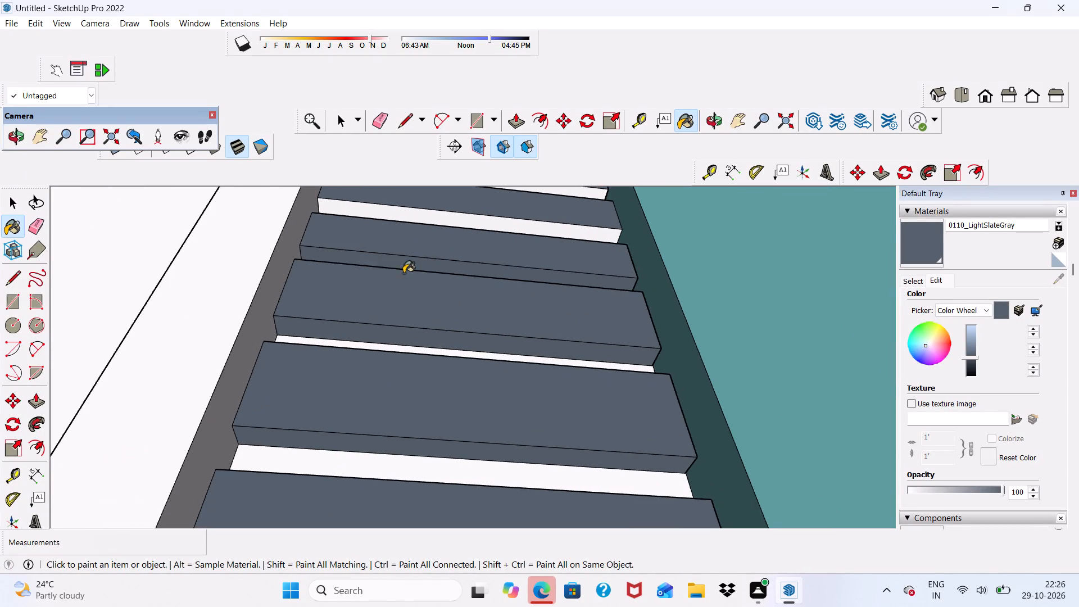
pyautogui.scroll(-6, 397, 278)
pyautogui.scroll(6, 441, 227)
pyautogui.click(433, 275)
pyautogui.scroll(-7, 410, 292)
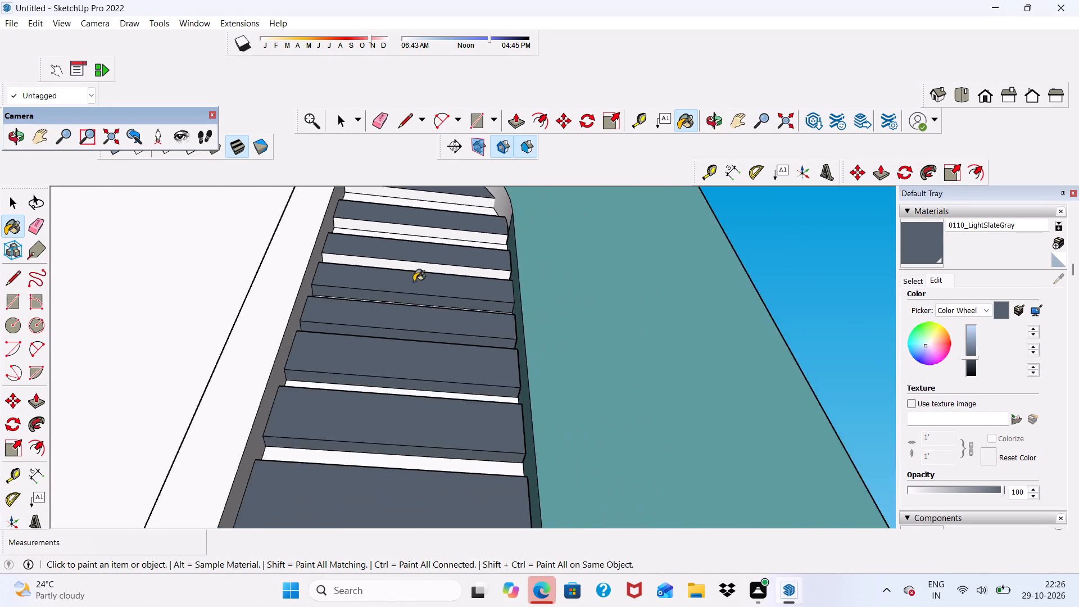
# Paint the undersides of the three uppermost outer-side short slats and the slat above the upper window with 0110_LightSlateGray.
pyautogui.scroll(6, 416, 274)
pyautogui.click(420, 261)
pyautogui.scroll(-6, 394, 273)
pyautogui.scroll(4, 436, 240)
pyautogui.scroll(-1, 434, 247)
pyautogui.scroll(5, 434, 247)
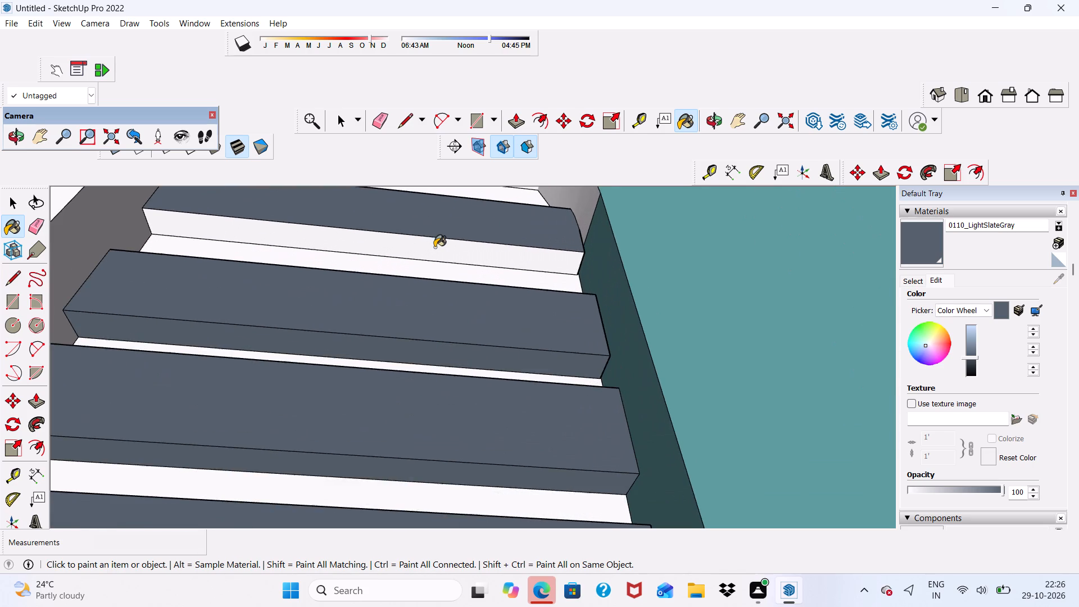
pyautogui.click(434, 247)
pyautogui.scroll(-6, 420, 287)
pyautogui.scroll(1, 429, 224)
pyautogui.click(431, 218)
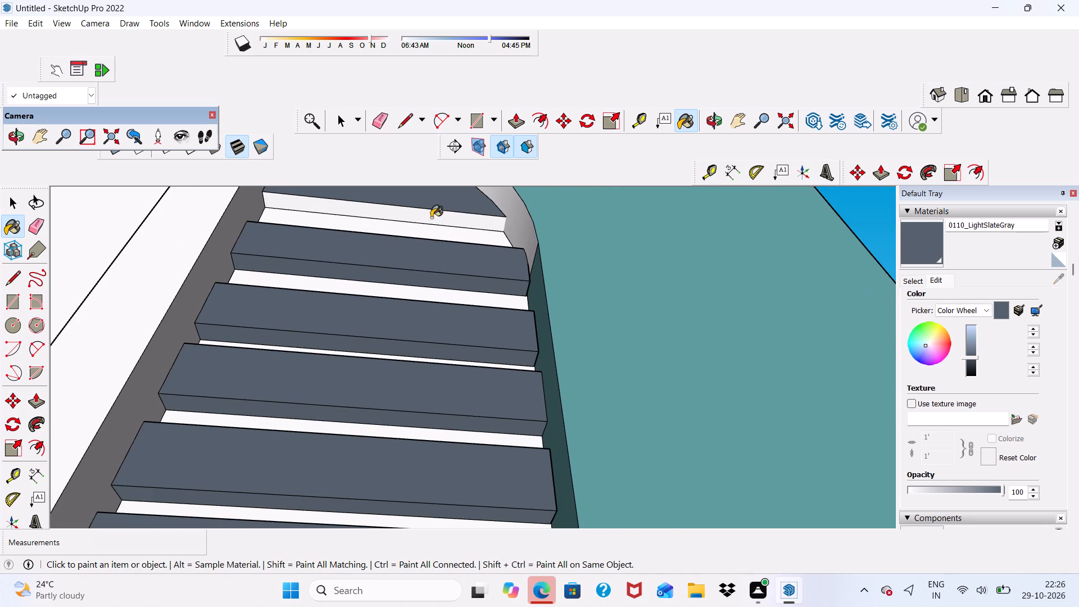
pyautogui.scroll(-12, 432, 234)
pyautogui.scroll(10, 433, 223)
pyautogui.click(424, 224)
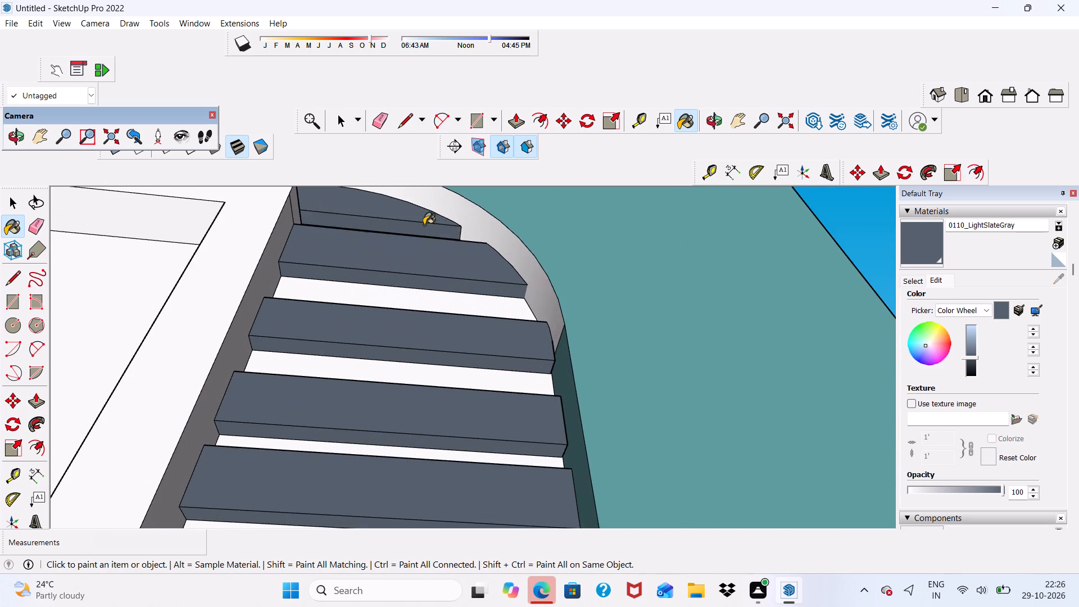
# Paint the top faces of the two lowest unpainted slats on the upper window's inner side with 0110_LightSlateGray.
pyautogui.scroll(-9, 424, 225)
pyautogui.moveTo(456, 234); pyautogui.dragTo(466, 417, button='middle')
pyautogui.scroll(-15, 466, 158)
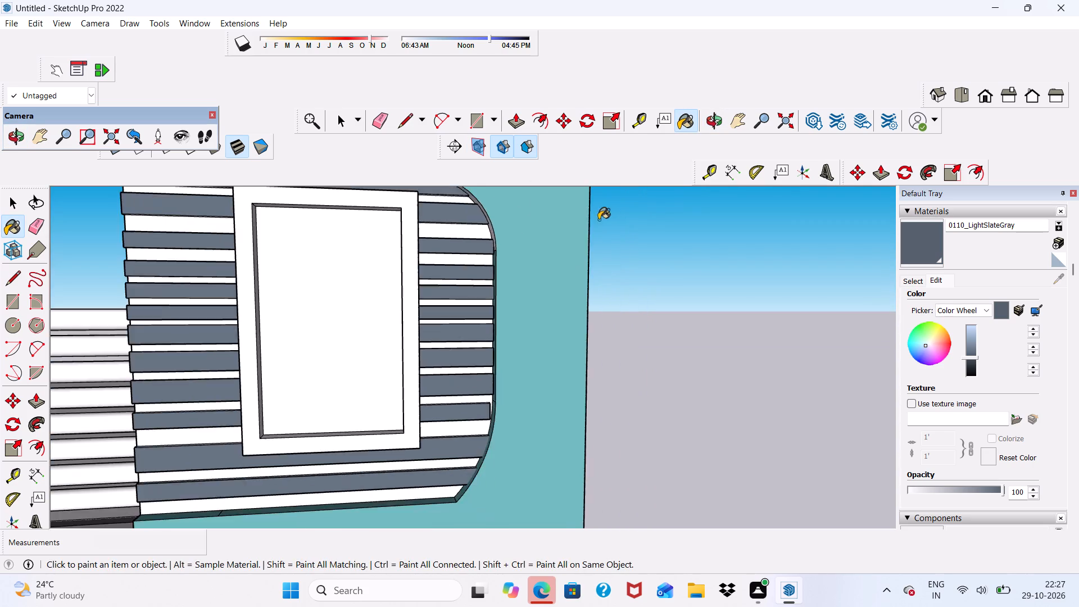
pyautogui.scroll(-3, 599, 220)
pyautogui.moveTo(483, 312); pyautogui.dragTo(392, 384, button='middle')
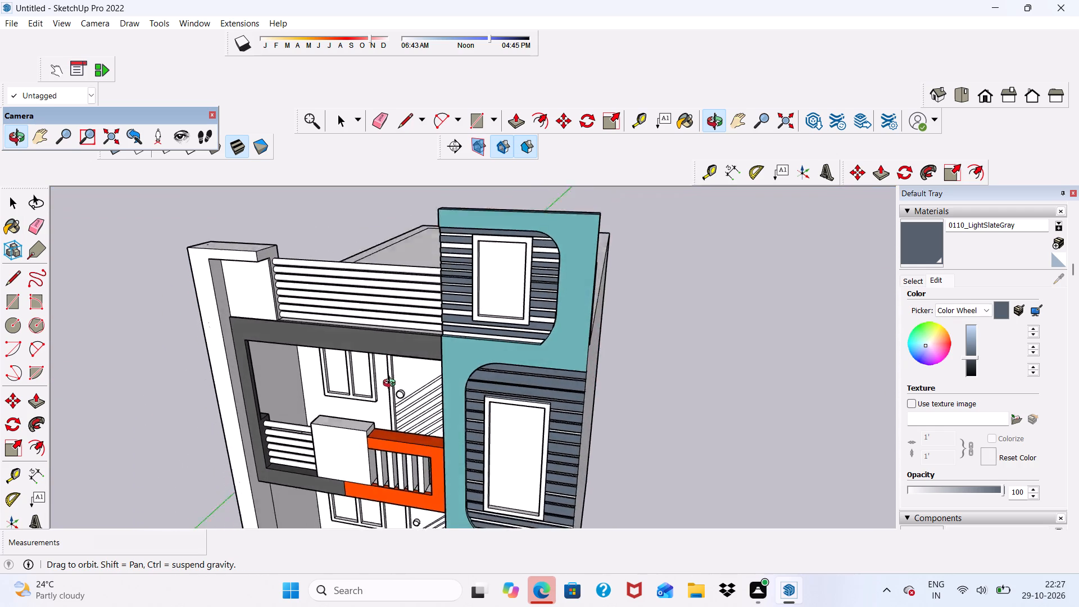
pyautogui.moveTo(392, 384); pyautogui.dragTo(517, 353, button='middle')
pyautogui.scroll(7, 511, 339)
pyautogui.scroll(6, 463, 318)
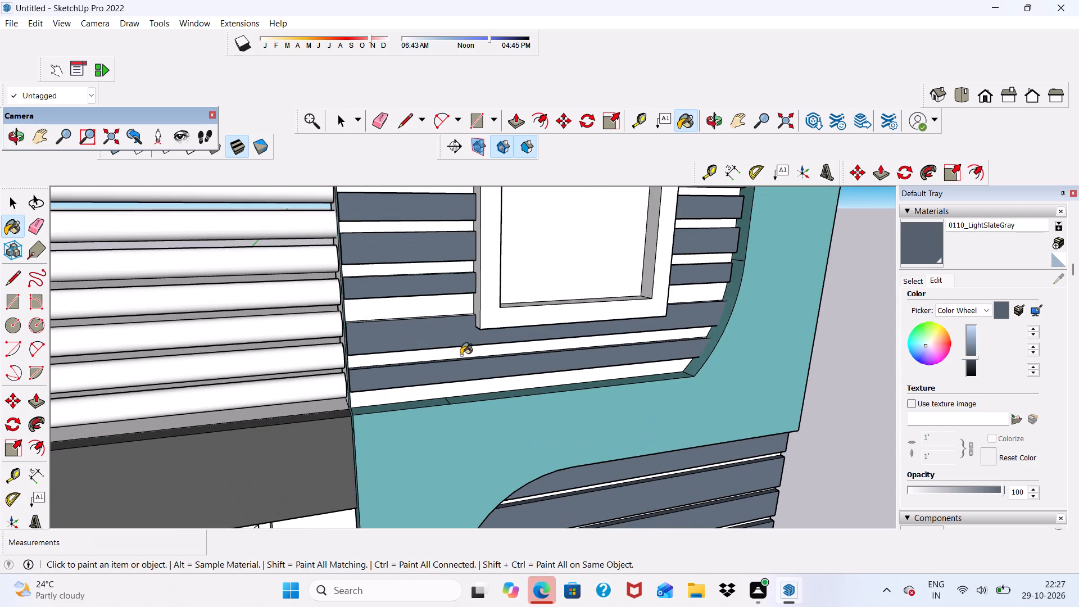
pyautogui.moveTo(461, 355); pyautogui.dragTo(441, 484, button='middle')
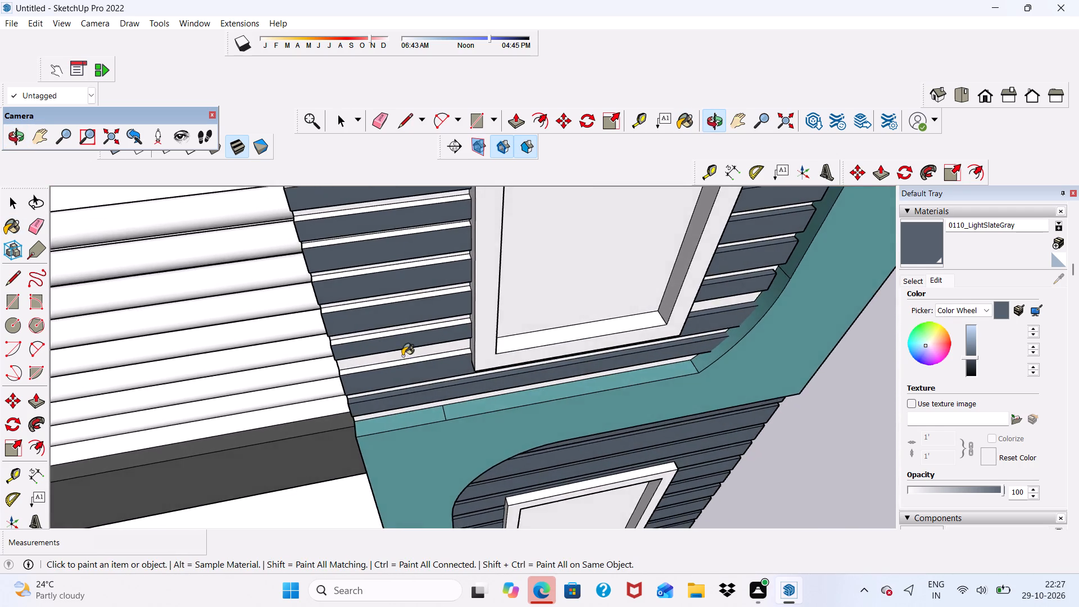
pyautogui.scroll(11, 402, 355)
pyautogui.click(413, 374)
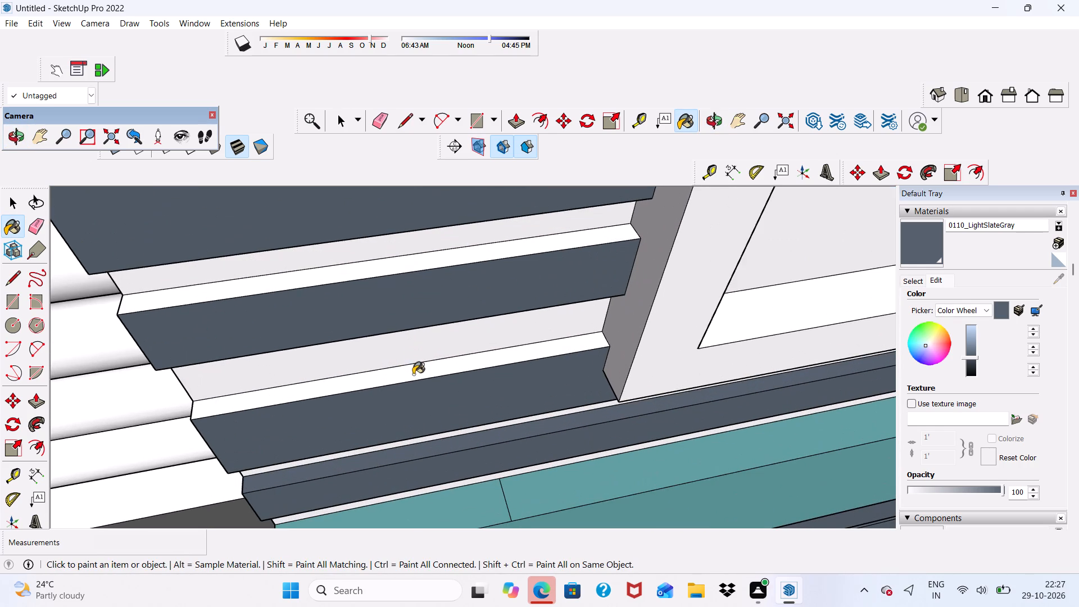
pyautogui.scroll(-7, 401, 359)
pyautogui.moveTo(435, 424); pyautogui.dragTo(430, 439, button='middle')
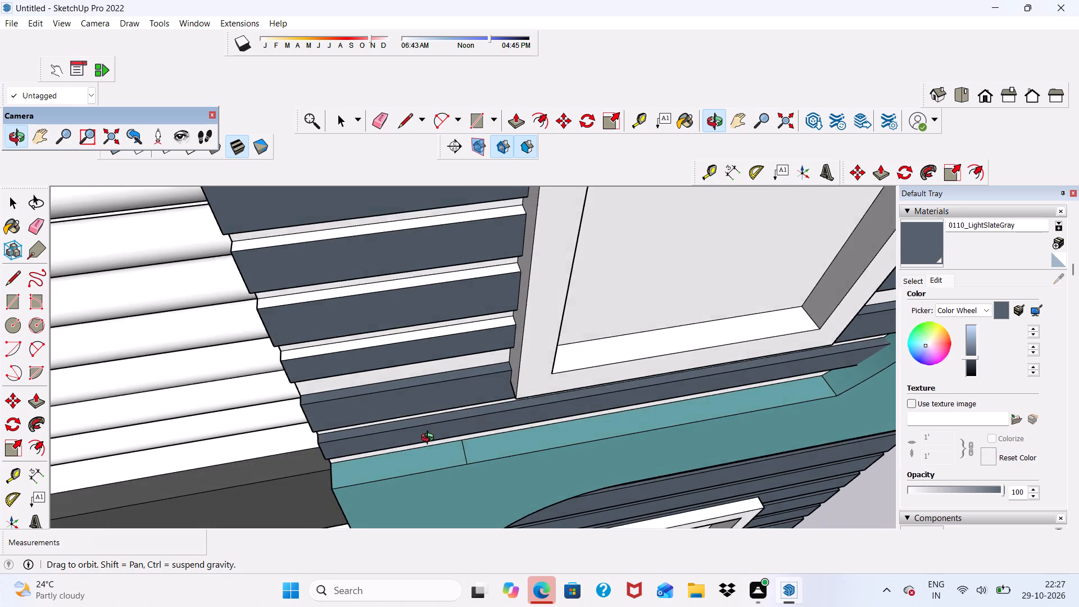
pyautogui.moveTo(430, 439); pyautogui.dragTo(430, 441, button='middle')
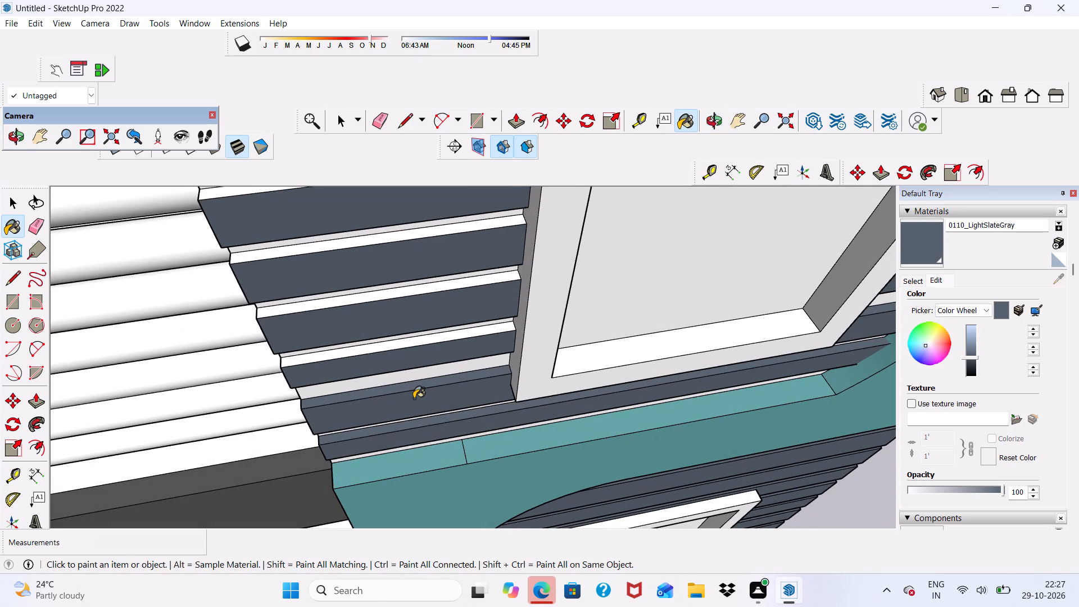
pyautogui.scroll(10, 410, 277)
pyautogui.scroll(-4, 444, 376)
pyautogui.scroll(6, 455, 397)
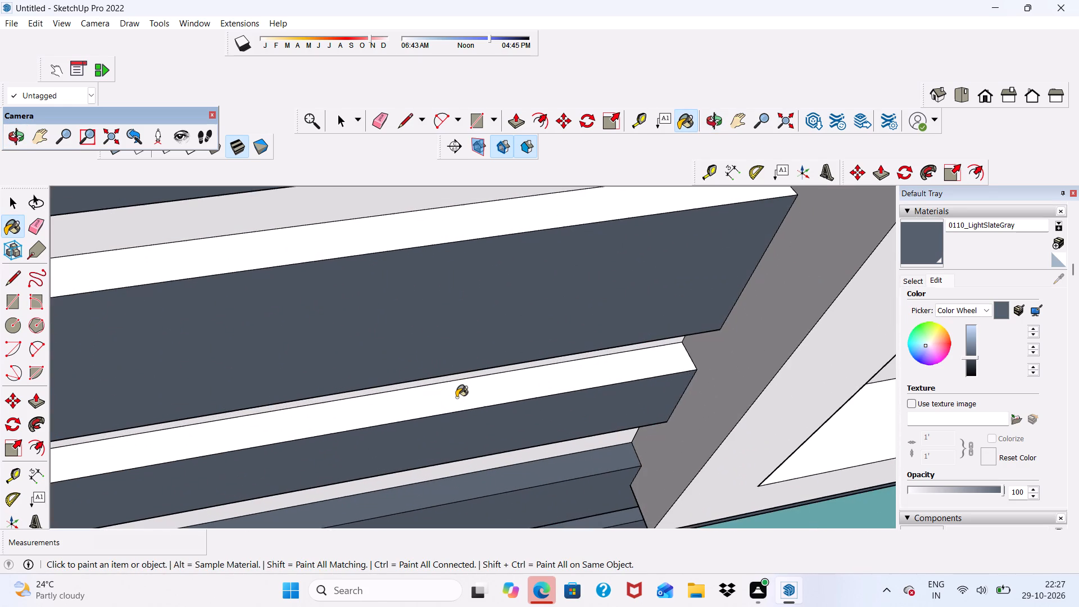
pyautogui.click(460, 409)
# Paint the top faces of the three adjacent short slats higher up the upper window's inner side with 0110_LightSlateGray.
pyautogui.scroll(-6, 427, 303)
pyautogui.moveTo(461, 379); pyautogui.dragTo(448, 409, button='middle')
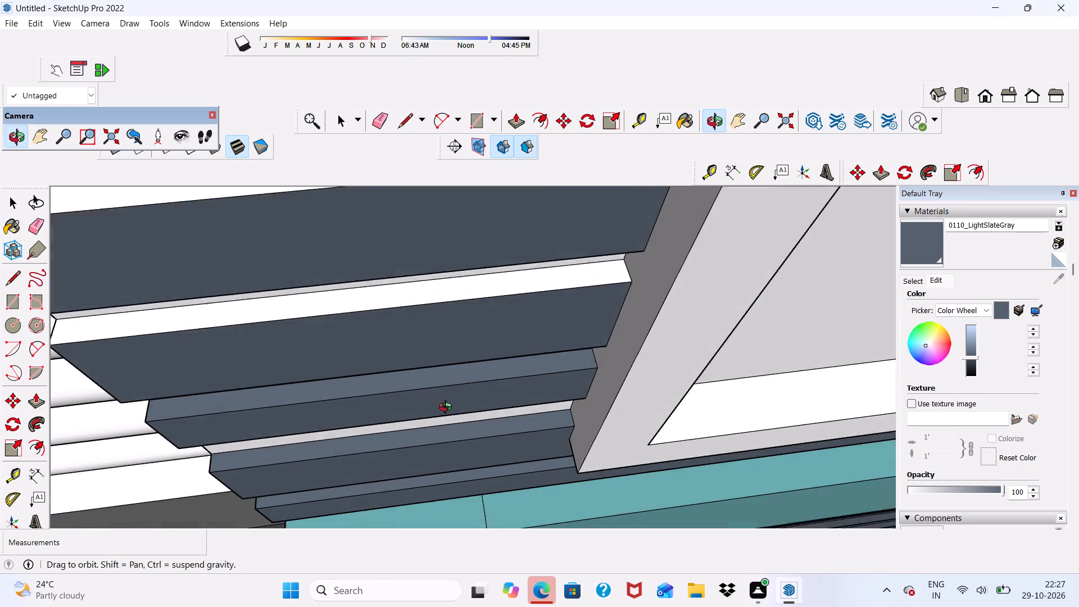
pyautogui.moveTo(448, 409); pyautogui.dragTo(449, 411, button='middle')
pyautogui.scroll(2, 425, 333)
pyautogui.click(421, 306)
pyautogui.scroll(-6, 428, 327)
pyautogui.scroll(6, 416, 306)
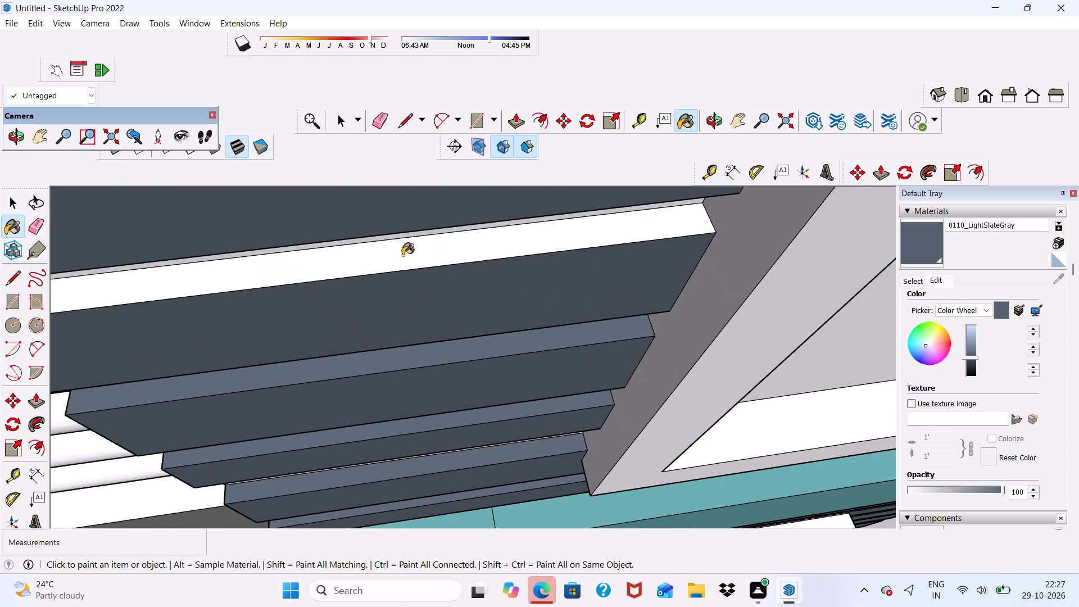
pyautogui.click(402, 255)
pyautogui.scroll(-13, 402, 255)
pyautogui.scroll(6, 406, 269)
pyautogui.click(395, 235)
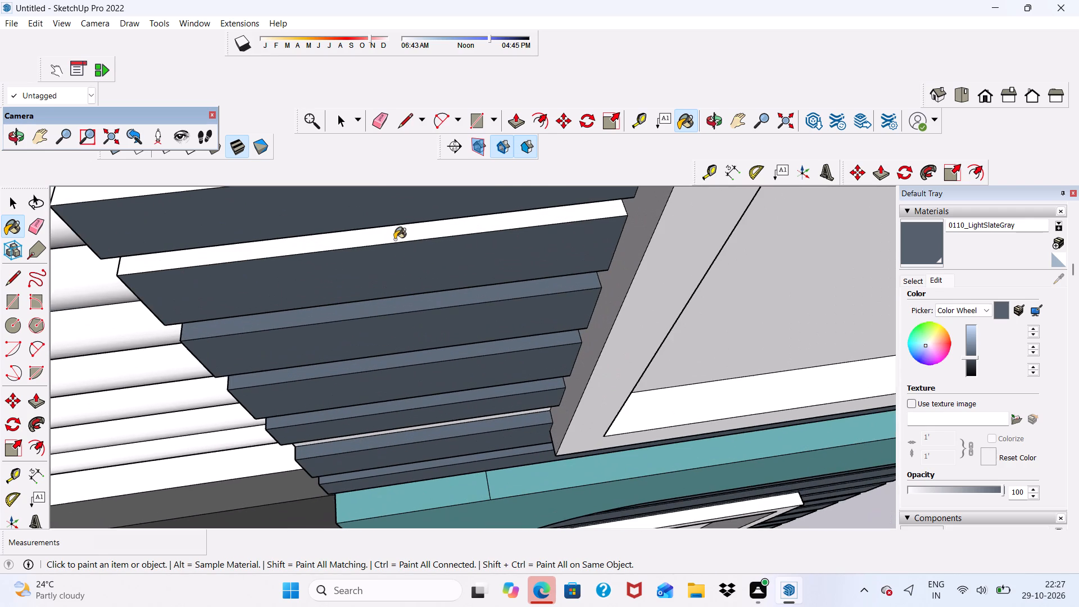
# Paint the top faces of the following three inner-side short slats, around the upper window's upper half, with 0110_LightSlateGray.
pyautogui.scroll(-11, 396, 257)
pyautogui.scroll(5, 400, 260)
pyautogui.click(400, 260)
pyautogui.scroll(-6, 401, 260)
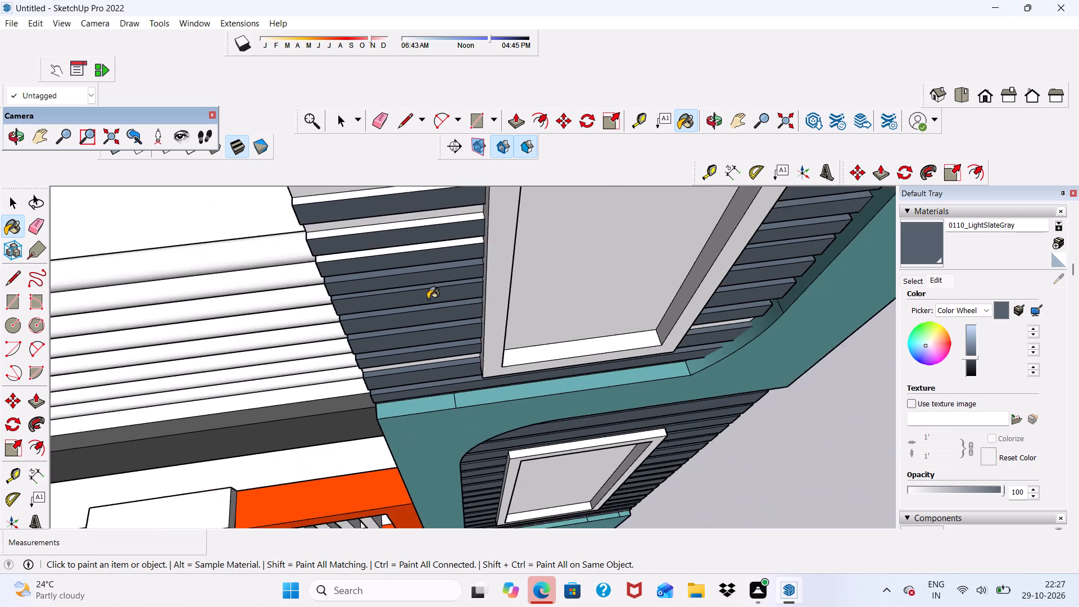
pyautogui.scroll(6, 414, 250)
pyautogui.click(414, 248)
pyautogui.scroll(-7, 414, 248)
pyautogui.scroll(6, 423, 256)
pyautogui.click(417, 238)
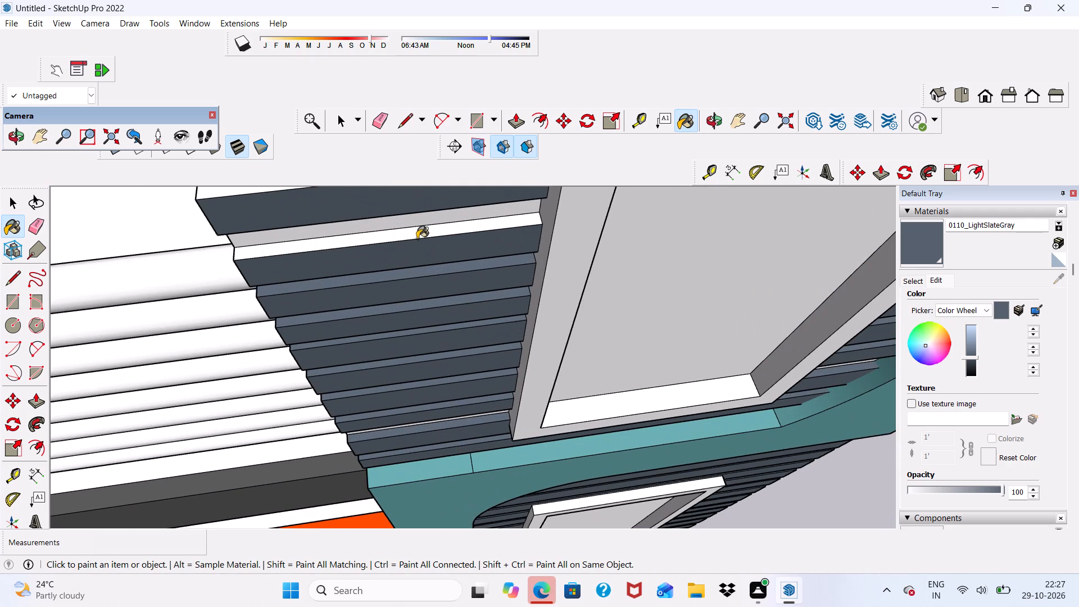
# Paint the top faces of the three uppermost short slats on the upper window's inner side with 0110_LightSlateGray.
pyautogui.scroll(-7, 418, 244)
pyautogui.scroll(6, 439, 287)
pyautogui.click(422, 242)
pyautogui.scroll(-6, 425, 253)
pyautogui.scroll(6, 405, 225)
pyautogui.click(406, 247)
pyautogui.scroll(-11, 414, 270)
pyautogui.scroll(6, 442, 303)
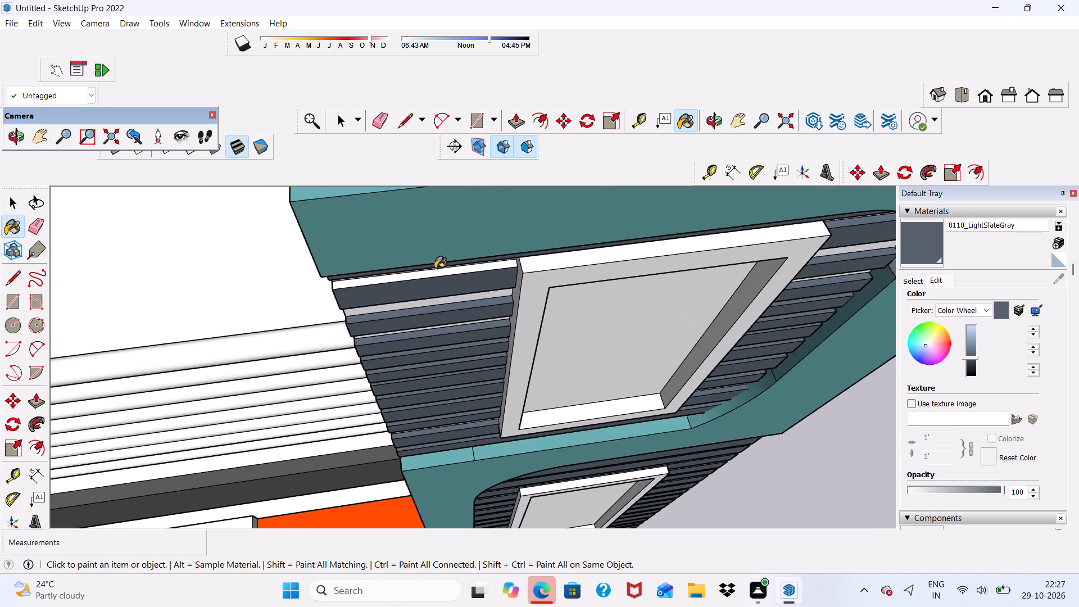
pyautogui.click(432, 273)
pyautogui.scroll(-5, 432, 275)
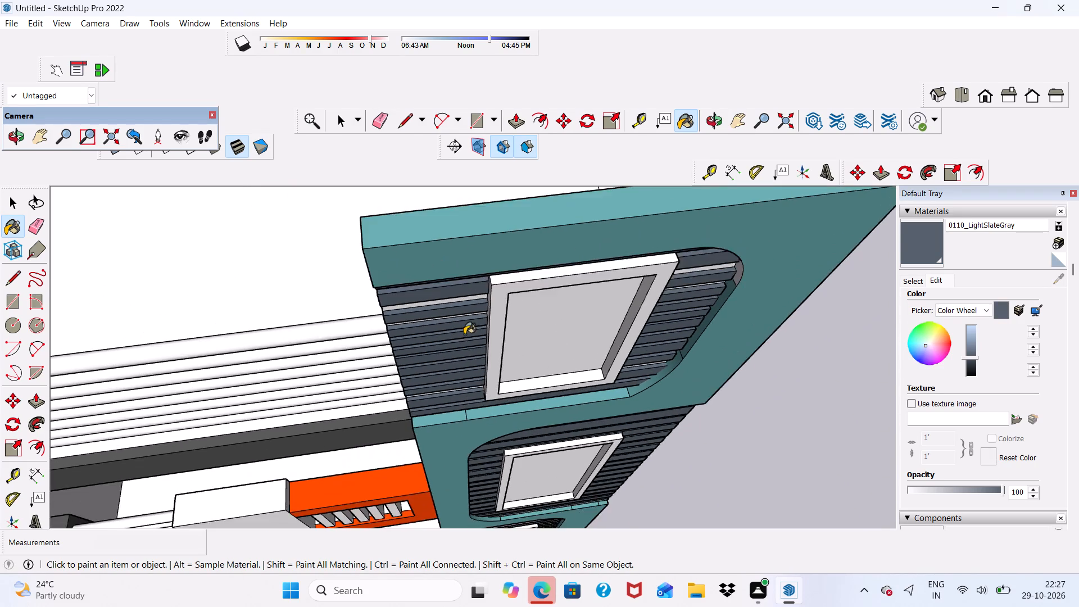
# Paint the undersides of the three lowest short slats on the upper window's inner side with 0110_LightSlateGray.
pyautogui.moveTo(465, 334); pyautogui.dragTo(456, 166, button='middle')
pyautogui.moveTo(481, 354); pyautogui.dragTo(480, 115, button='middle')
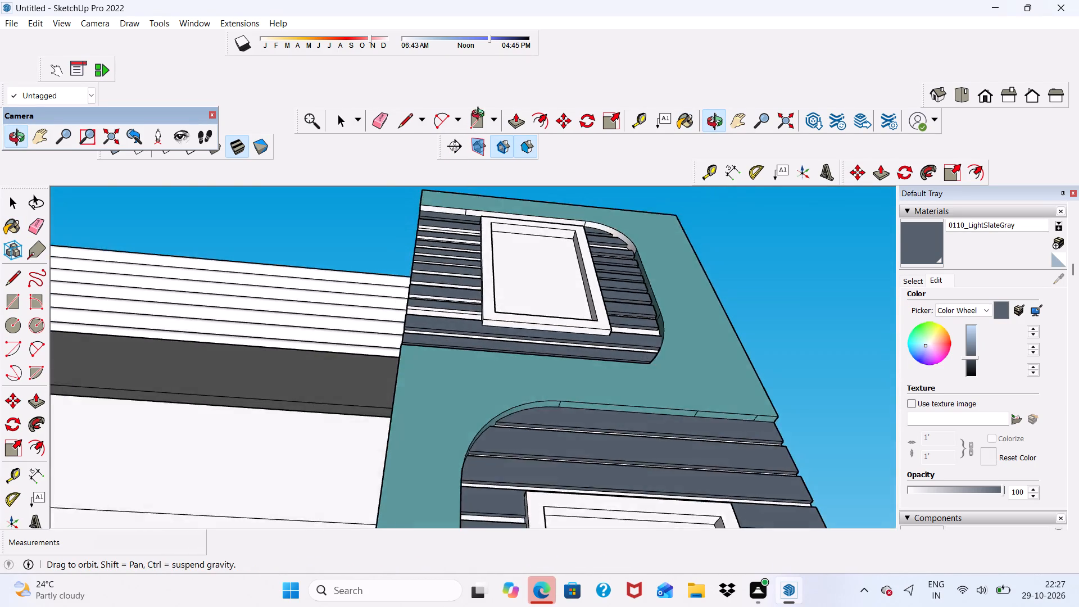
pyautogui.moveTo(480, 115); pyautogui.dragTo(483, 145, button='middle')
pyautogui.scroll(10, 437, 352)
pyautogui.scroll(3, 428, 241)
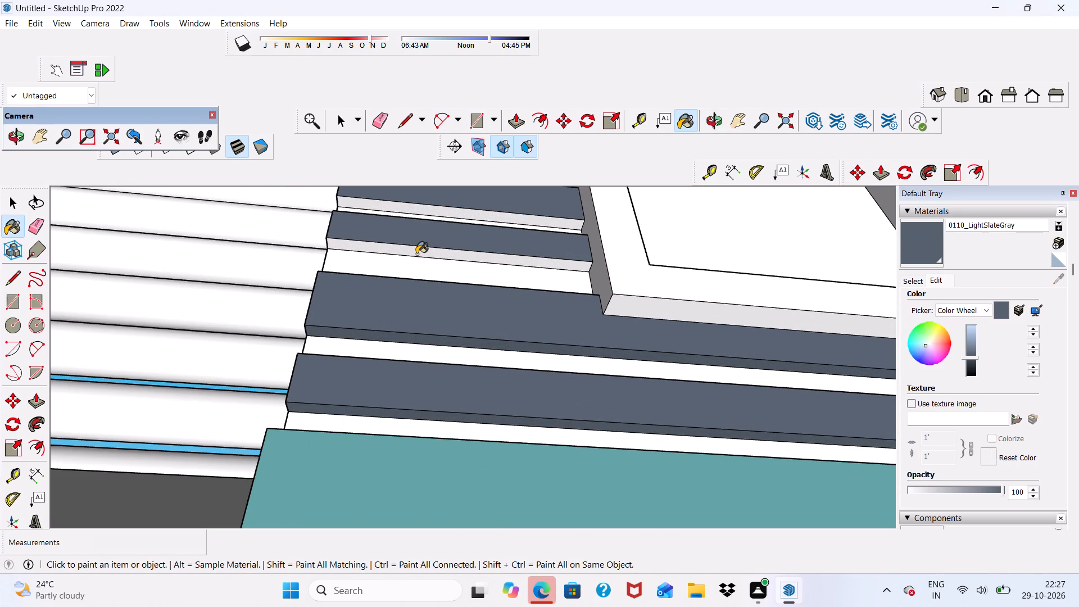
pyautogui.click(416, 254)
pyautogui.scroll(-6, 416, 254)
pyautogui.scroll(6, 422, 258)
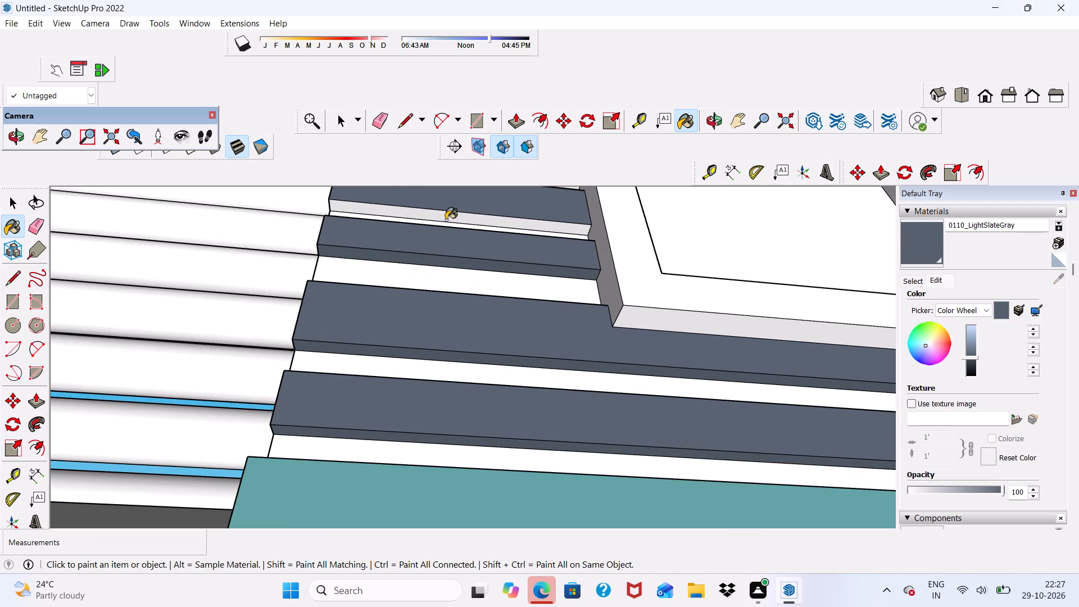
pyautogui.click(446, 220)
pyautogui.scroll(-6, 446, 227)
pyautogui.scroll(6, 463, 230)
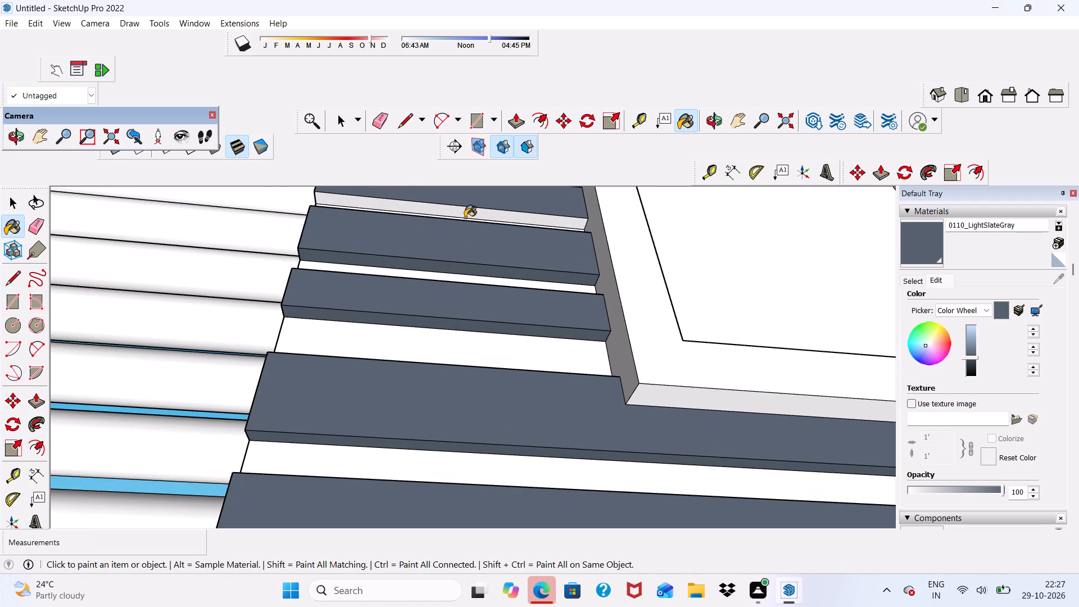
pyautogui.click(465, 216)
# Paint the undersides of the middle three short slats on the upper window's inner side with 0110_LightSlateGray.
pyautogui.scroll(-6, 465, 236)
pyautogui.scroll(6, 444, 218)
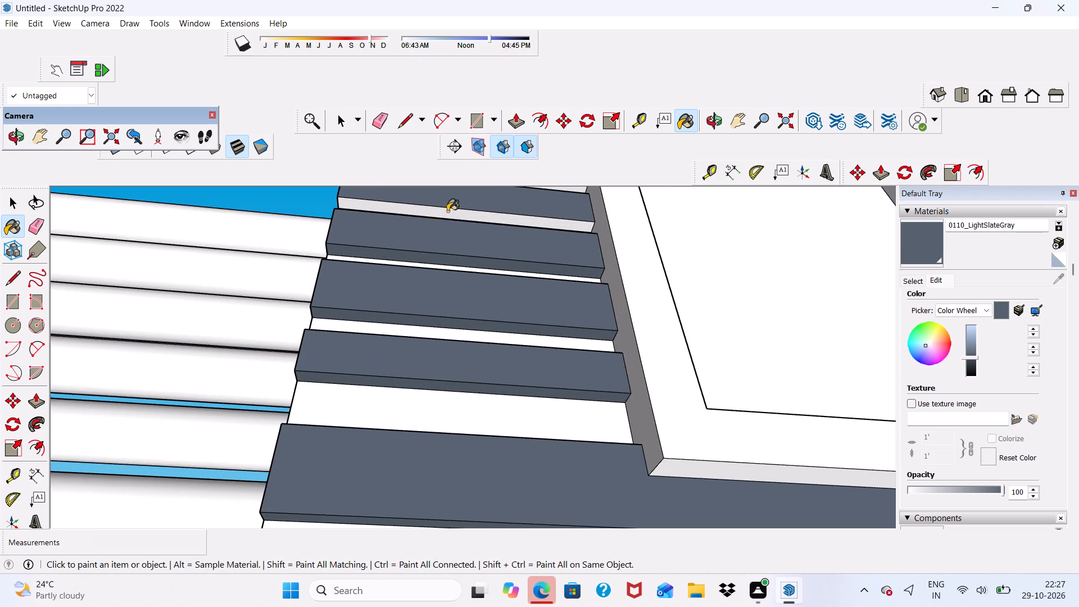
pyautogui.click(447, 211)
pyautogui.scroll(-12, 439, 243)
pyautogui.scroll(9, 455, 294)
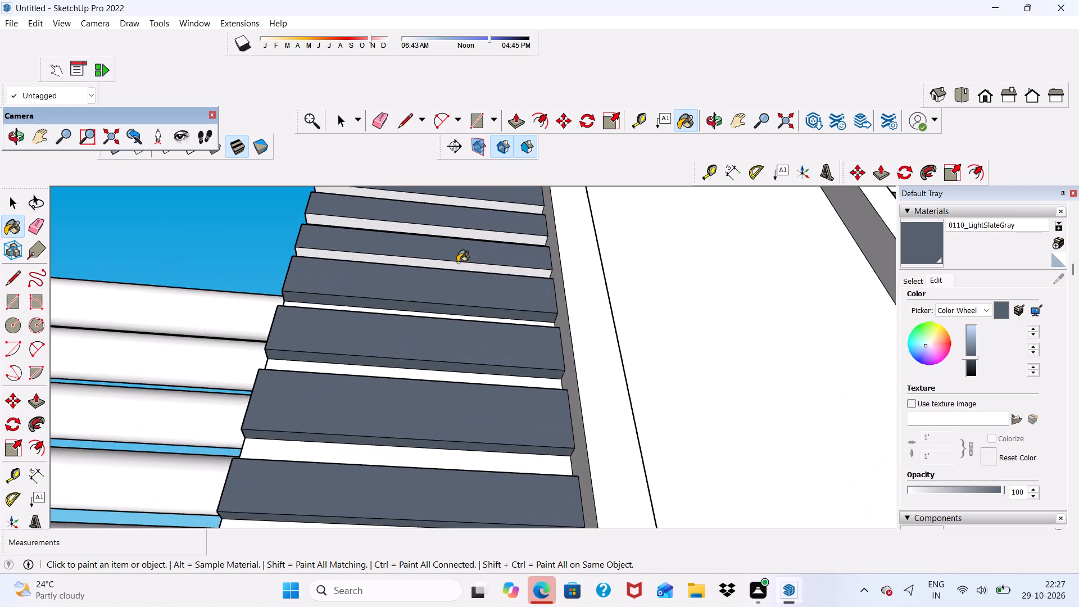
pyautogui.click(457, 262)
pyautogui.click(457, 233)
# Paint the undersides of the three remaining upper short slats on the upper window's inner side with 0110_LightSlateGray.
pyautogui.scroll(-6, 450, 240)
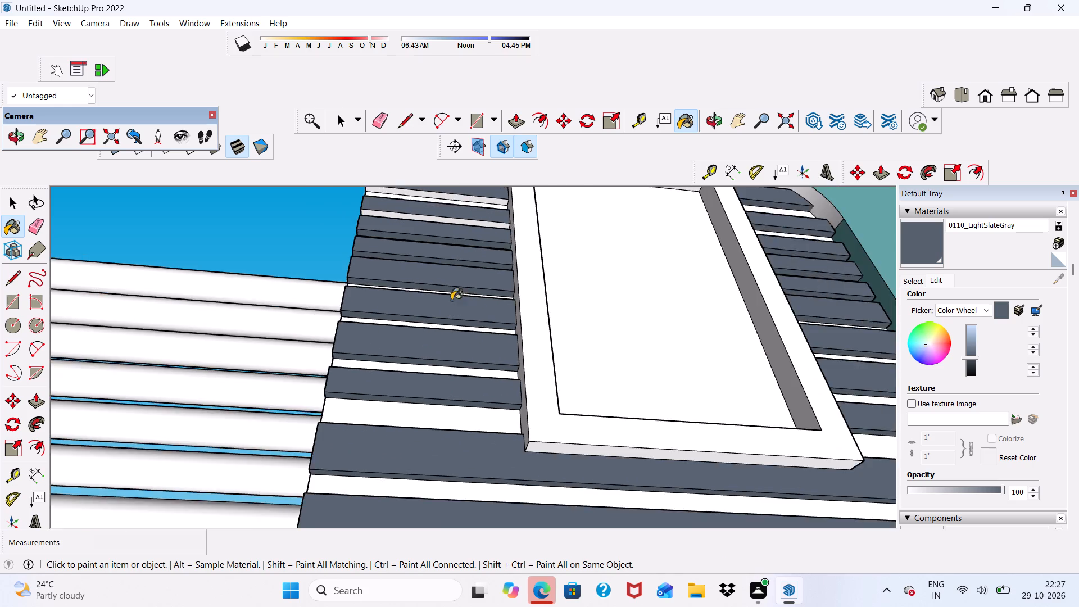
pyautogui.scroll(10, 473, 209)
pyautogui.click(450, 261)
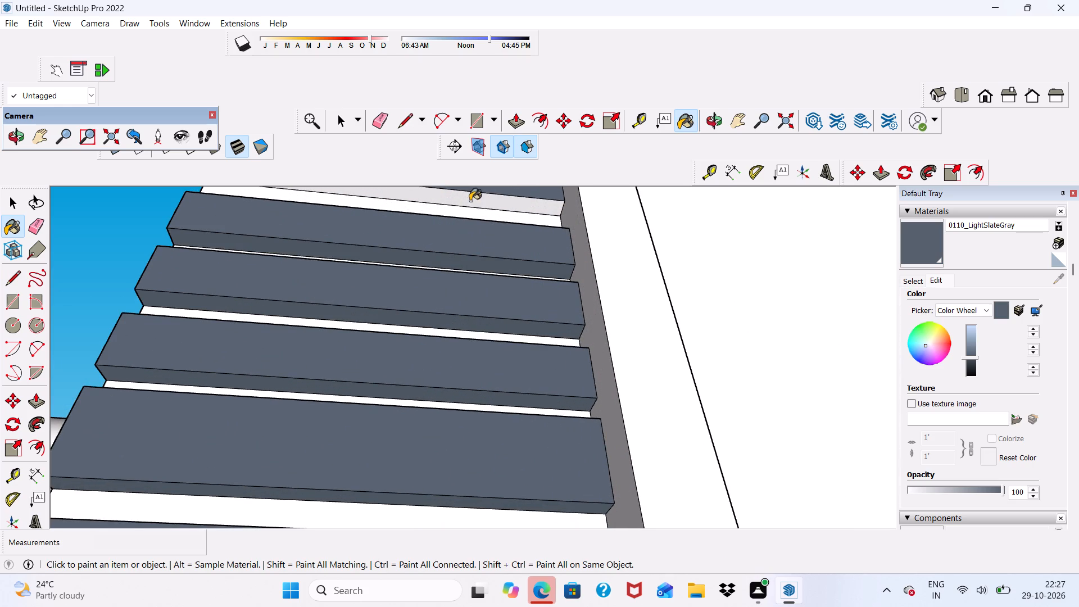
pyautogui.click(470, 201)
pyautogui.scroll(-8, 418, 288)
pyautogui.moveTo(432, 300); pyautogui.dragTo(407, 299, button='middle')
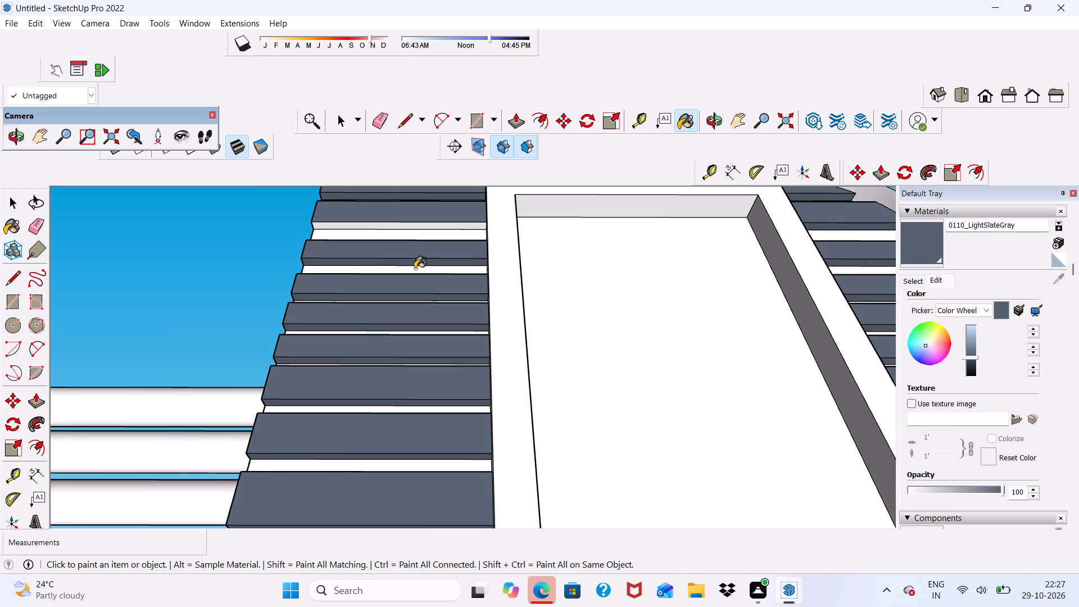
pyautogui.scroll(6, 414, 250)
pyautogui.click(420, 207)
pyautogui.scroll(-3, 419, 239)
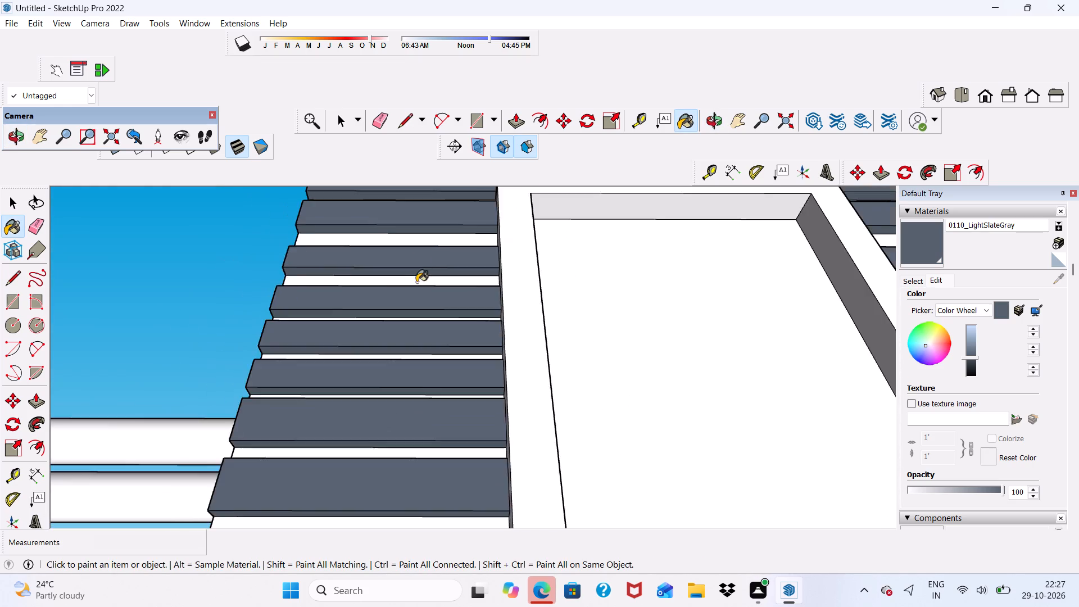
# Examine the whole facade's colours and the slats around the lowest window of the window wall.
pyautogui.scroll(-7, 416, 282)
pyautogui.moveTo(433, 297); pyautogui.dragTo(478, 414, button='middle')
pyautogui.scroll(-2, 404, 242)
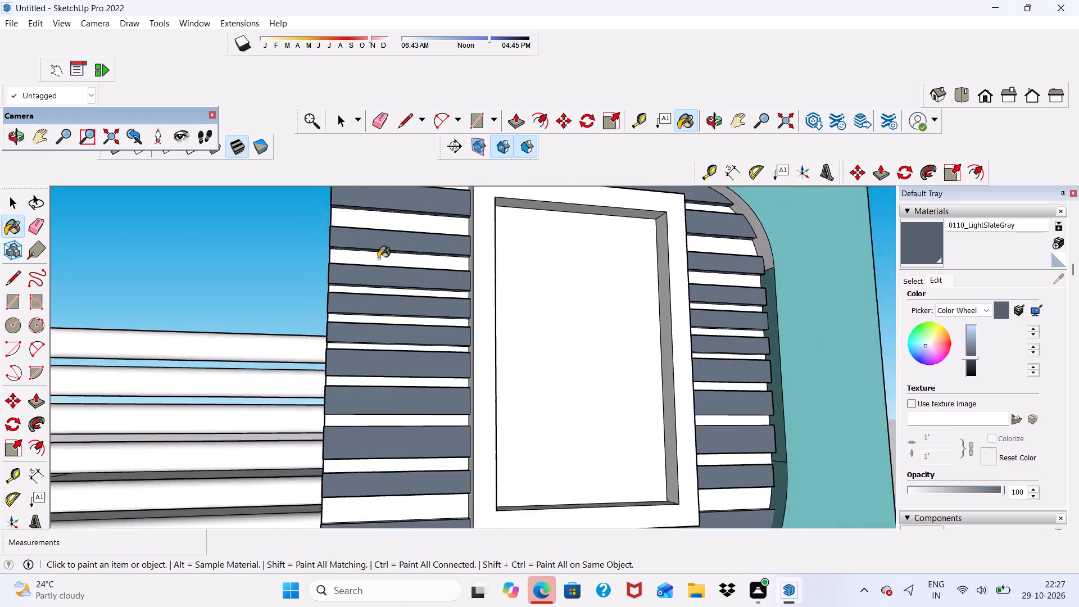
pyautogui.scroll(-4, 378, 259)
pyautogui.scroll(-18, 376, 219)
pyautogui.moveTo(516, 412); pyautogui.dragTo(501, 534, button='middle')
pyautogui.scroll(3, 498, 532)
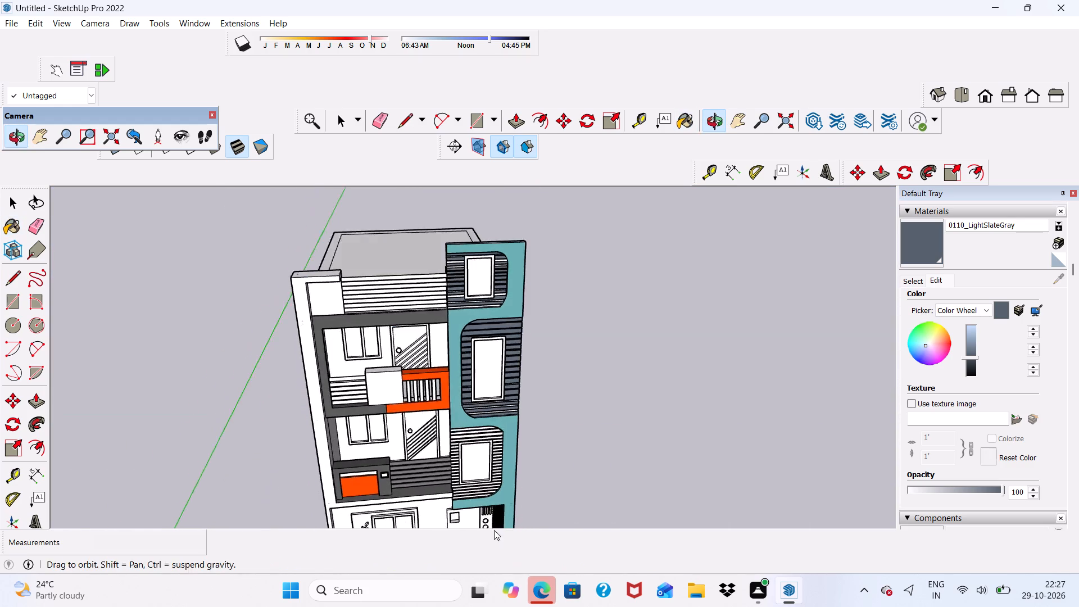
pyautogui.scroll(4, 494, 530)
pyautogui.moveTo(484, 496); pyautogui.dragTo(501, 392, button='middle')
pyautogui.scroll(1, 532, 410)
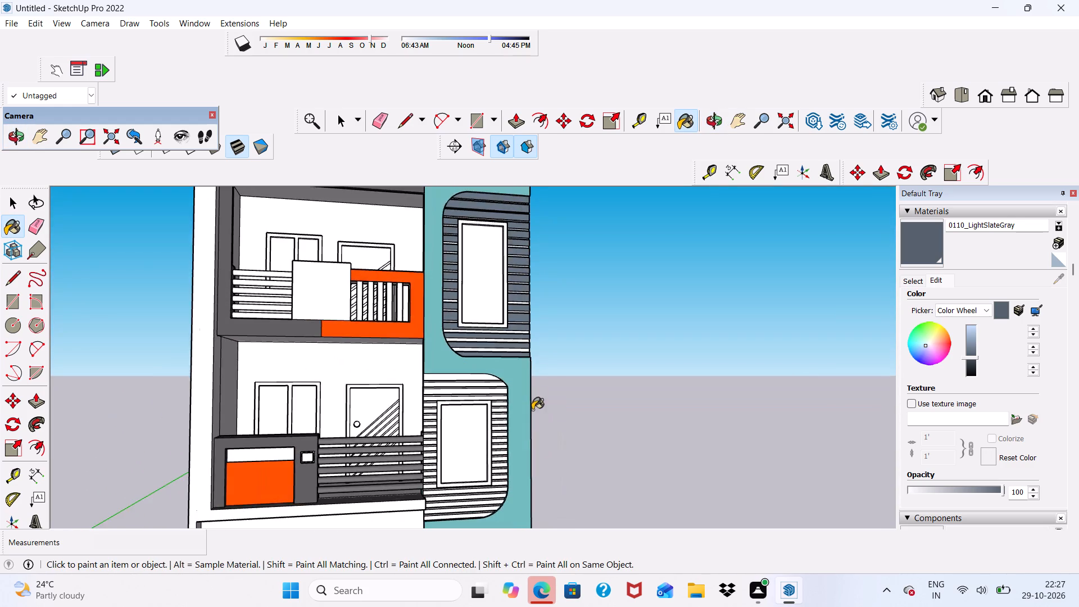
pyautogui.scroll(-13, 532, 408)
pyautogui.scroll(7, 550, 485)
pyautogui.moveTo(539, 470); pyautogui.dragTo(504, 428, button='middle')
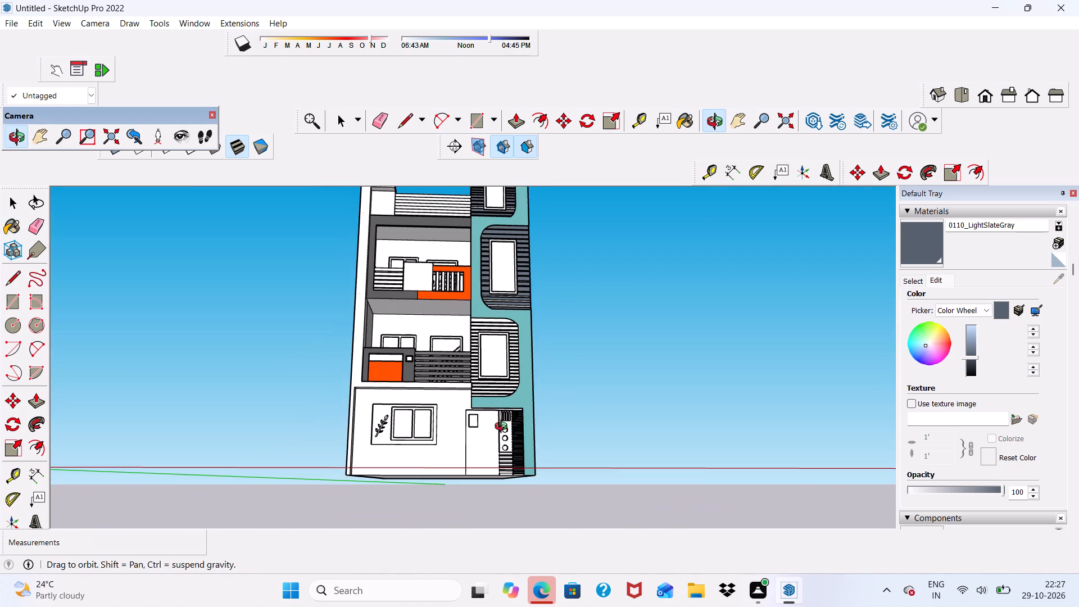
pyautogui.moveTo(504, 428); pyautogui.dragTo(489, 453, button='middle')
pyautogui.scroll(-4, 487, 432)
pyautogui.scroll(7, 488, 442)
pyautogui.scroll(2, 485, 306)
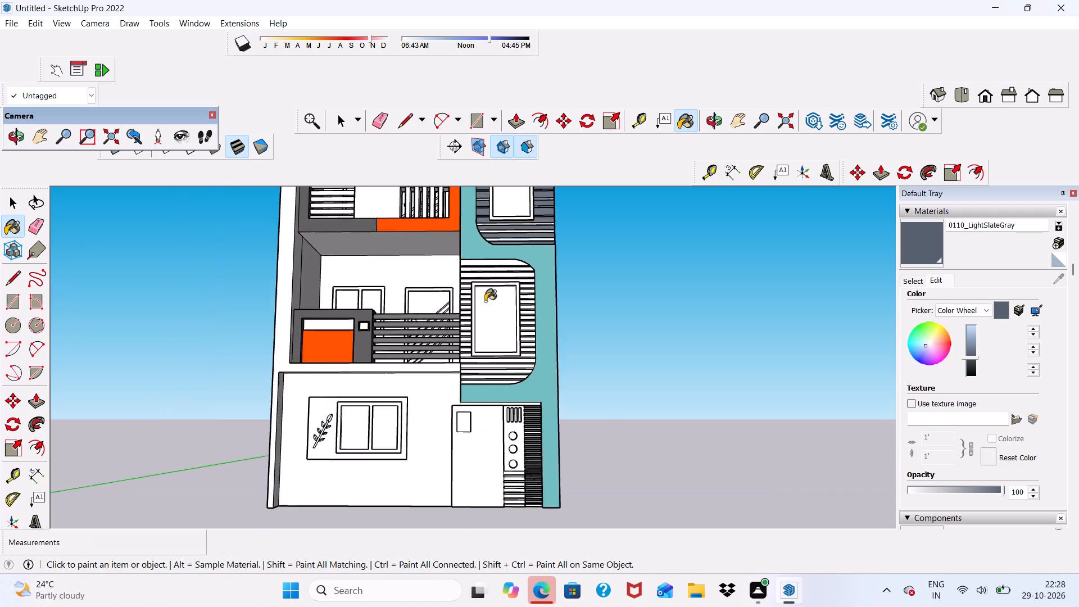
pyautogui.scroll(11, 485, 301)
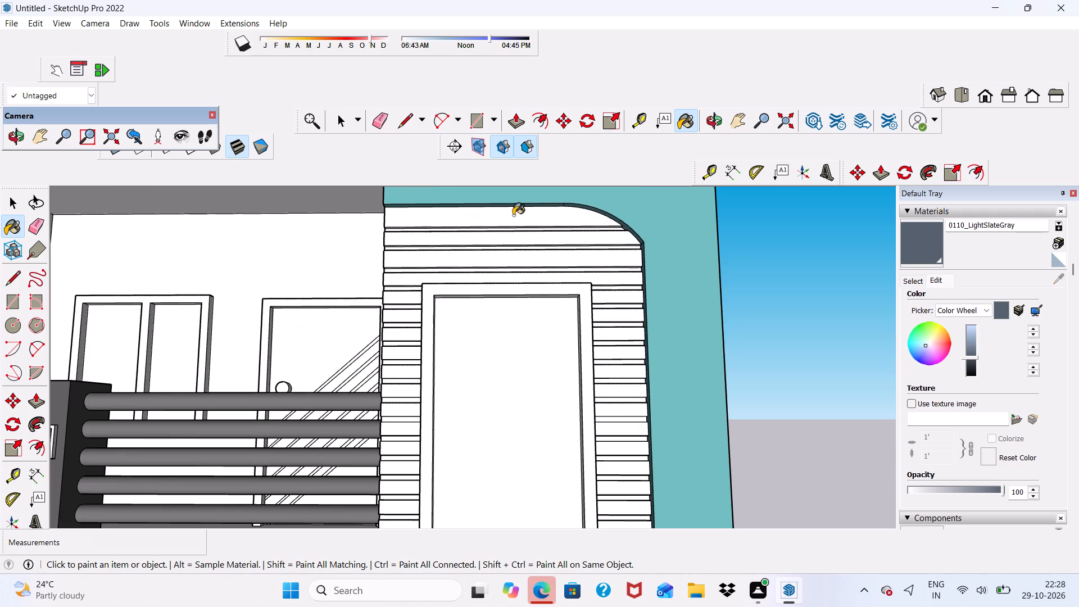
pyautogui.scroll(-6, 510, 221)
pyautogui.moveTo(493, 310); pyautogui.dragTo(480, 374, button='middle')
pyautogui.scroll(-9, 435, 380)
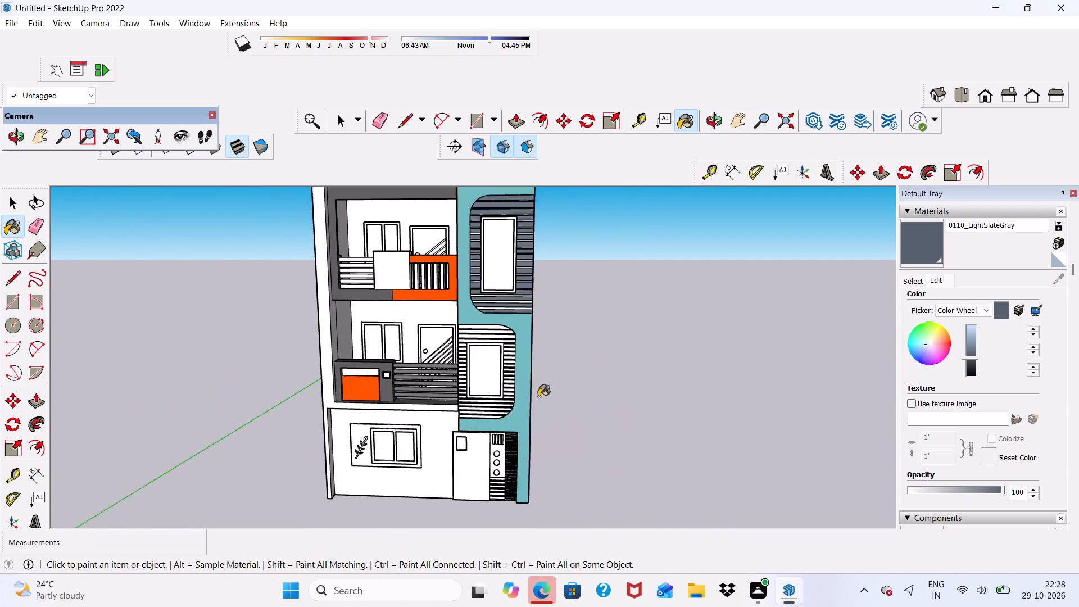
pyautogui.scroll(-3, 538, 397)
pyautogui.moveTo(506, 441); pyautogui.dragTo(534, 446, button='middle')
pyautogui.scroll(6, 508, 380)
pyautogui.scroll(3, 511, 318)
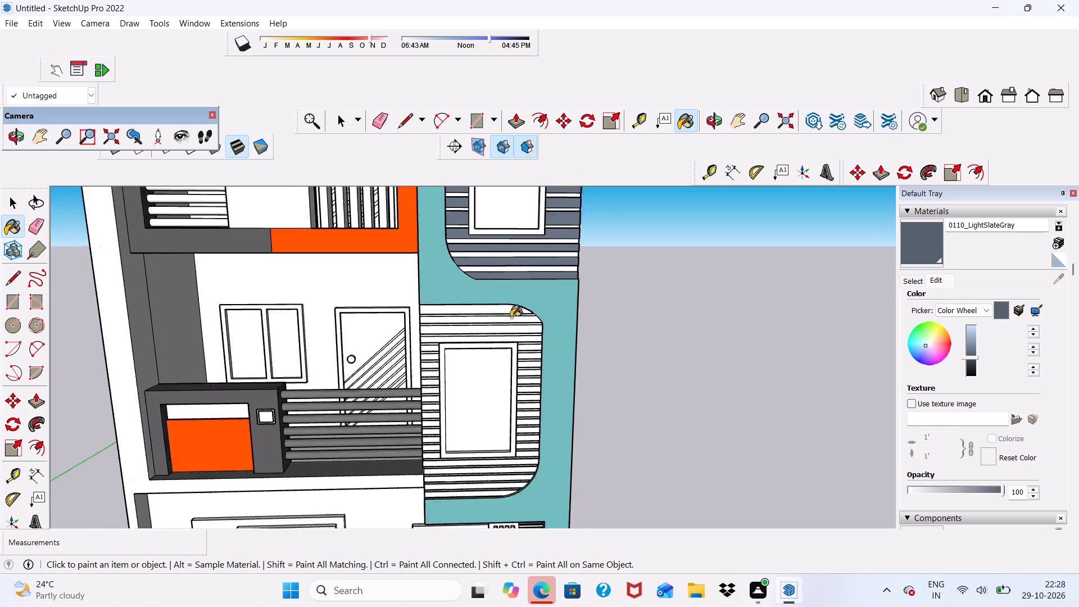
pyautogui.scroll(2, 511, 318)
# Lighten the 0110_LightSlateGray material to a paler blue-grey and check the slats across the facade.
pyautogui.moveTo(969, 358); pyautogui.dragTo(969, 354)
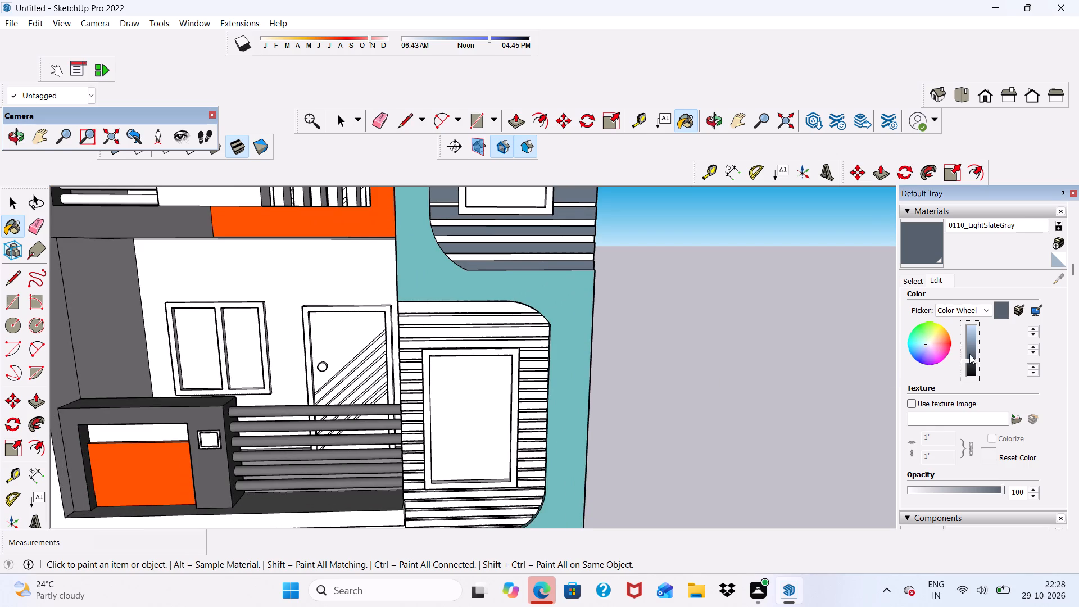
pyautogui.moveTo(969, 354); pyautogui.dragTo(968, 342)
pyautogui.scroll(-11, 485, 441)
pyautogui.moveTo(451, 475); pyautogui.dragTo(449, 411, button='middle')
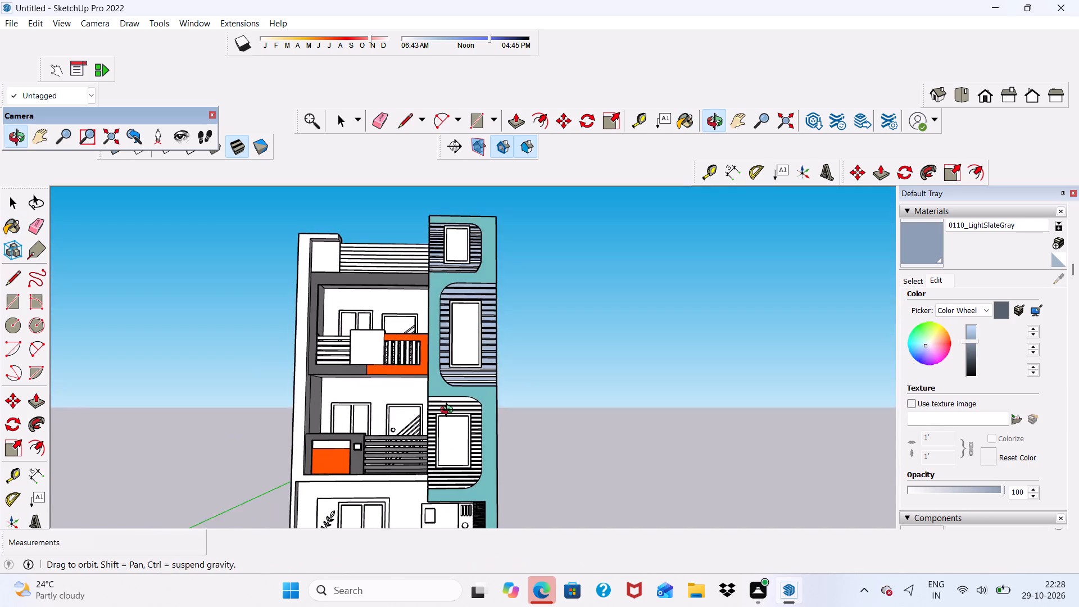
# Paint the fronts of the four long slats above the lowest window with 0110_LightSlateGray.
pyautogui.moveTo(449, 411); pyautogui.dragTo(454, 497, button='middle')
pyautogui.scroll(2, 454, 497)
pyautogui.scroll(2, 457, 406)
pyautogui.scroll(-5, 439, 452)
pyautogui.scroll(8, 434, 457)
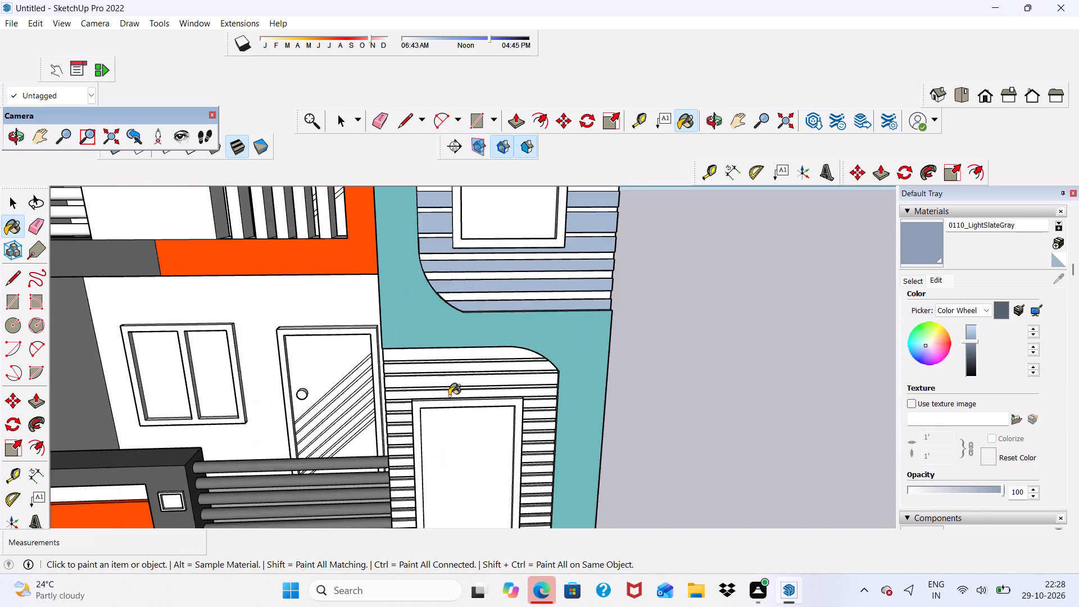
pyautogui.scroll(16, 449, 396)
pyautogui.click(460, 302)
pyautogui.click(433, 371)
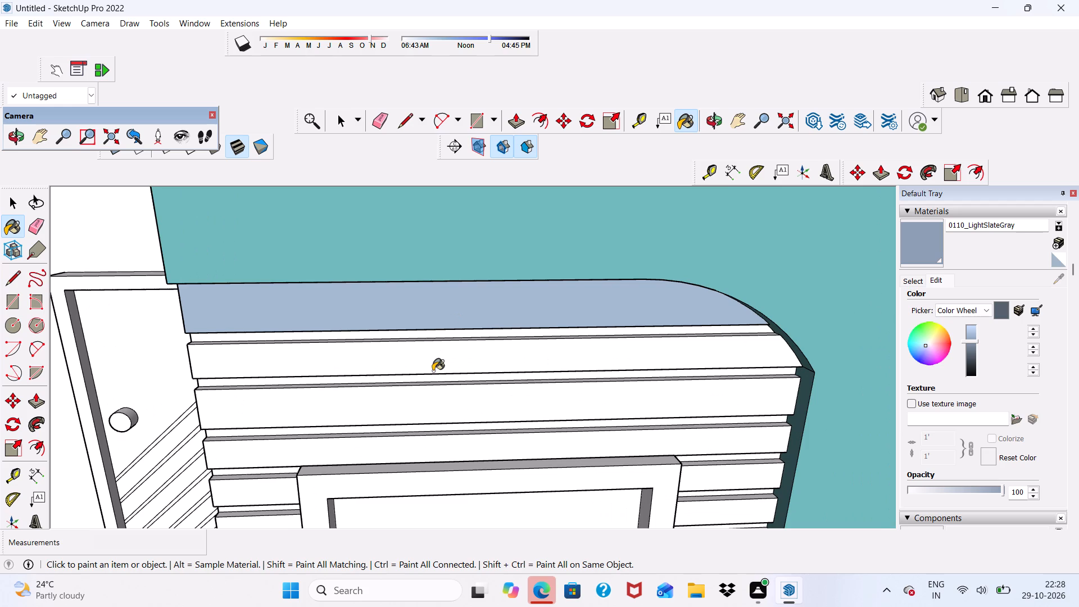
pyautogui.click(406, 416)
pyautogui.click(407, 445)
# Paint the fronts of the five uppermost short slats on the lowest window's door side with 0110_LightSlateGray, undoing any stray fill.
pyautogui.scroll(-6, 408, 330)
pyautogui.scroll(10, 397, 450)
pyautogui.click(253, 402)
pyautogui.click(258, 461)
pyautogui.scroll(-6, 290, 369)
pyautogui.scroll(6, 299, 508)
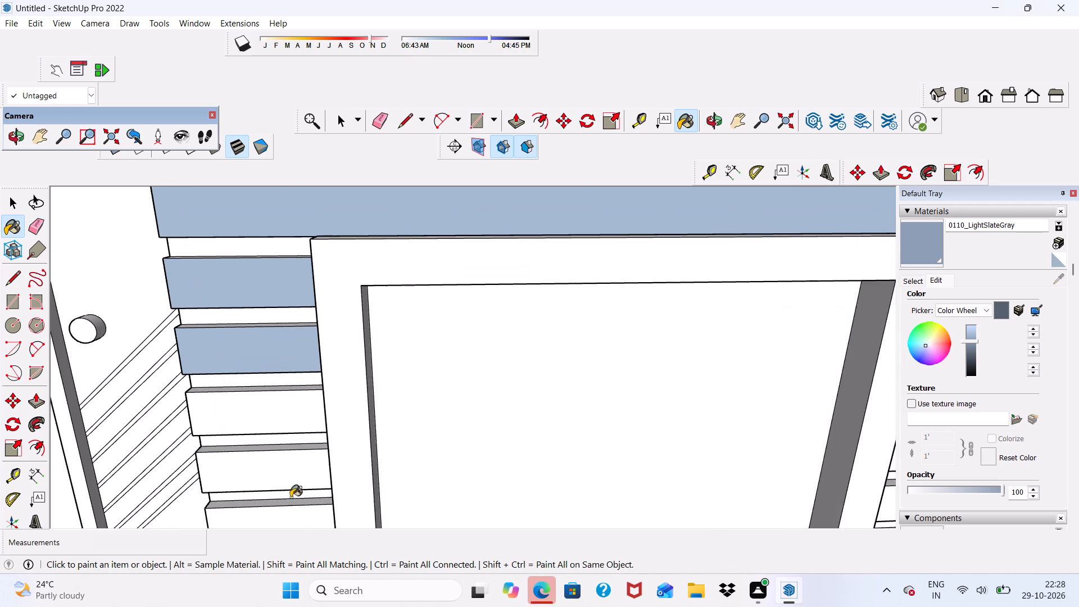
pyautogui.click(287, 403)
pyautogui.click(291, 465)
pyautogui.scroll(-6, 299, 431)
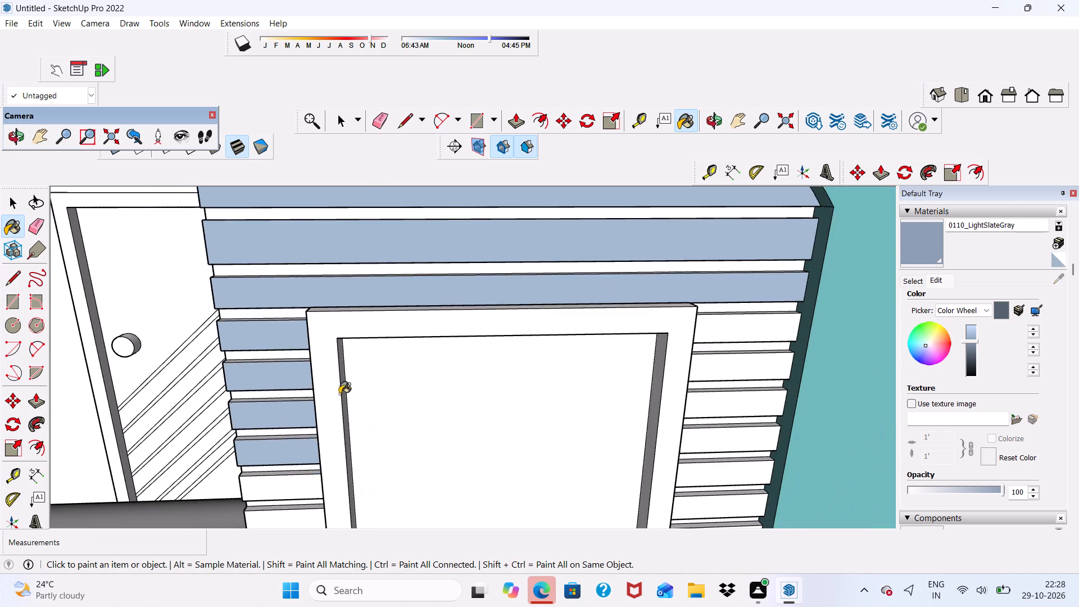
pyautogui.scroll(-5, 357, 370)
pyautogui.scroll(6, 333, 465)
pyautogui.click(310, 435)
pyautogui.click(306, 488)
pyautogui.scroll(-3, 314, 450)
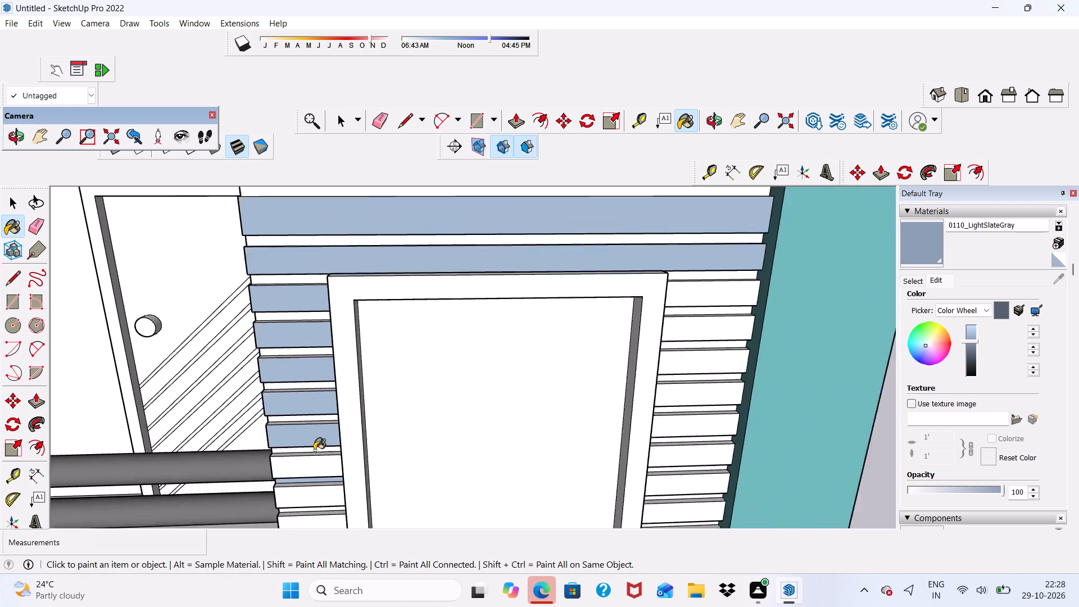
pyautogui.scroll(-3, 314, 450)
pyautogui.scroll(5, 316, 493)
pyautogui.hotkey('ctrl', 'z')
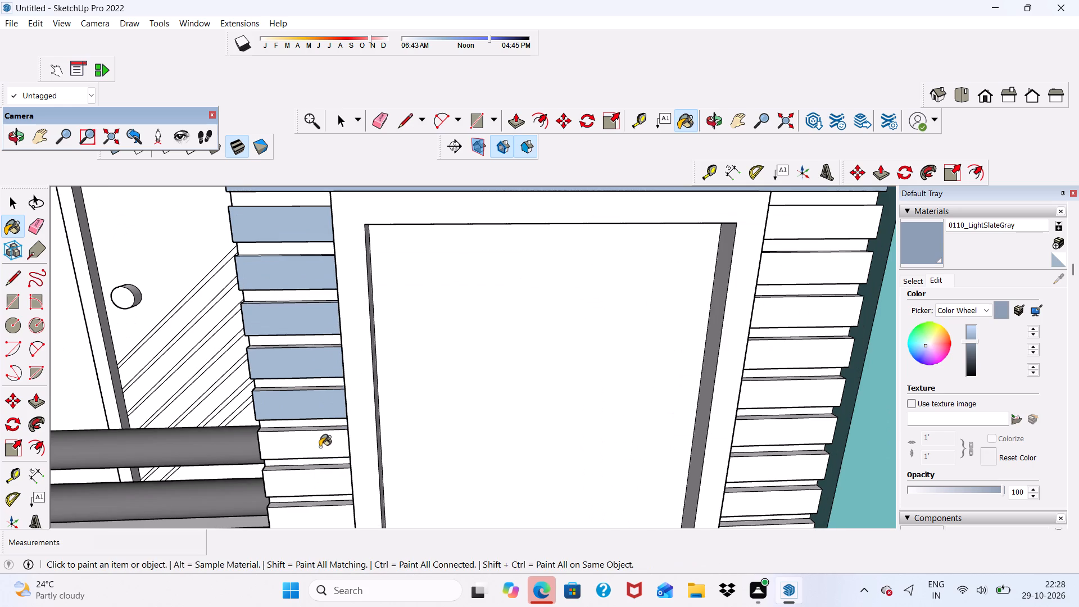
# Paint the fronts of the next five short slats down the lowest window's door side with 0110_LightSlateGray.
pyautogui.click(320, 447)
pyautogui.scroll(-5, 320, 446)
pyautogui.scroll(4, 298, 485)
pyautogui.click(309, 465)
pyautogui.click(315, 502)
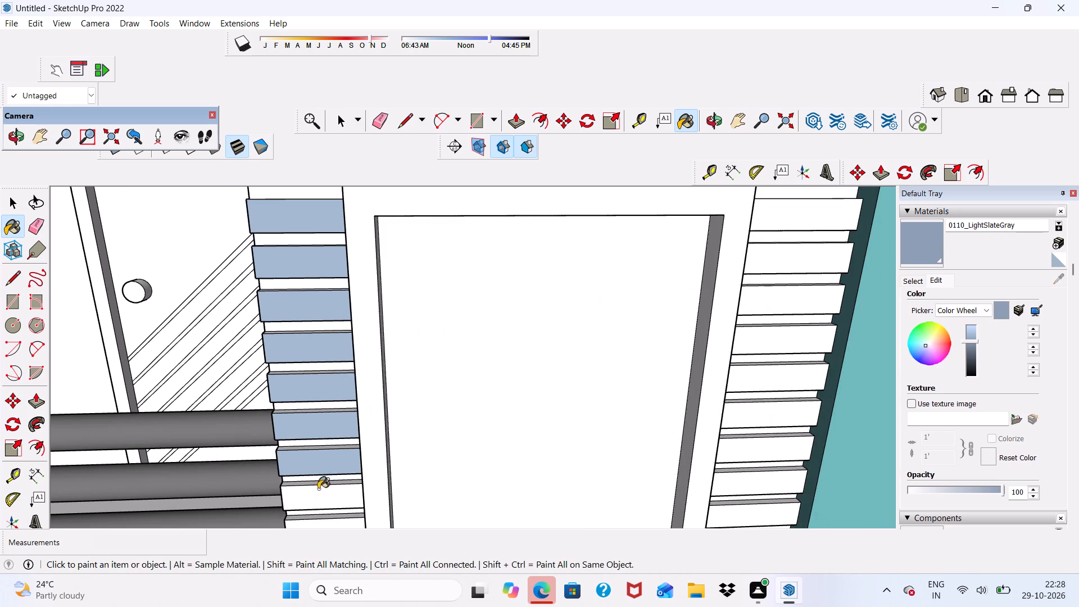
pyautogui.scroll(-7, 328, 447)
pyautogui.scroll(7, 328, 530)
pyautogui.scroll(-11, 325, 481)
pyautogui.scroll(6, 378, 505)
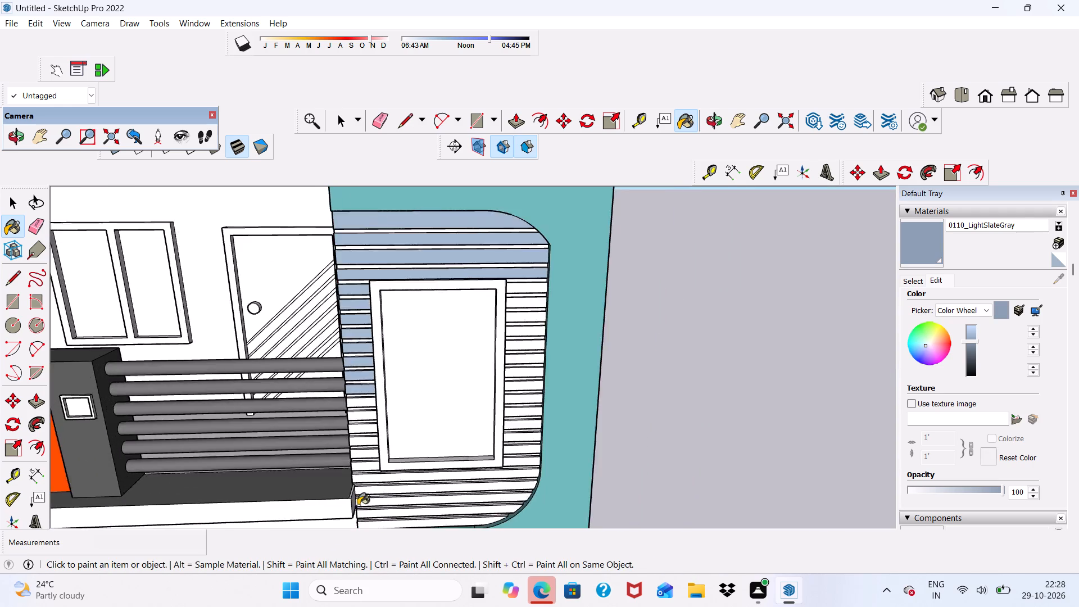
pyautogui.scroll(-1, 358, 491)
pyautogui.scroll(5, 361, 478)
pyautogui.scroll(1, 357, 398)
pyautogui.click(357, 397)
pyautogui.click(355, 417)
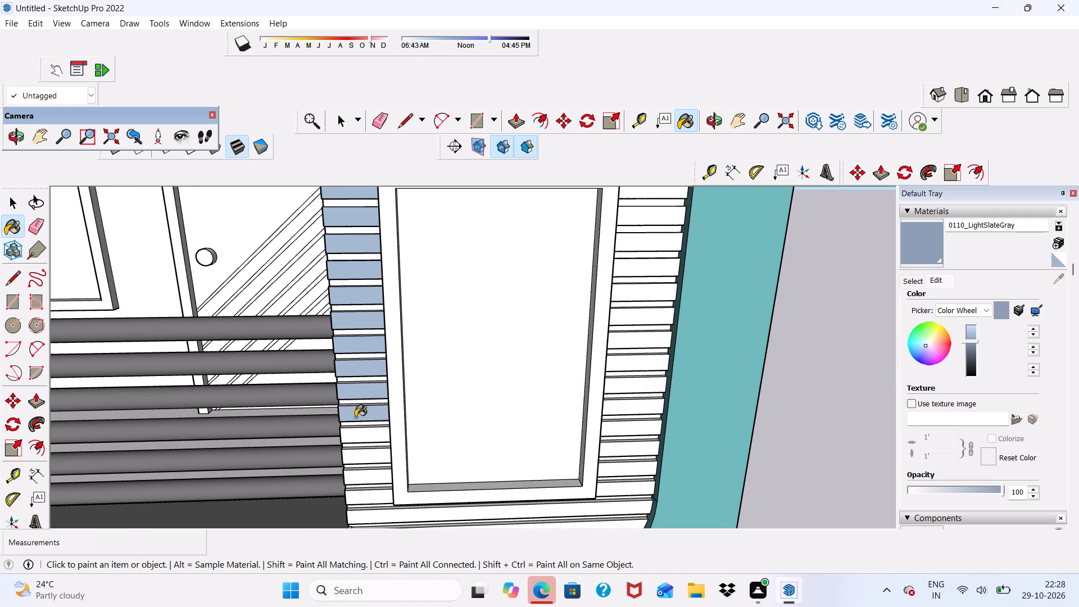
# Paint the fronts of the remaining lower short slats on the lowest window's door side with 0110_LightSlateGray.
pyautogui.scroll(-4, 355, 417)
pyautogui.scroll(5, 364, 462)
pyautogui.click(364, 411)
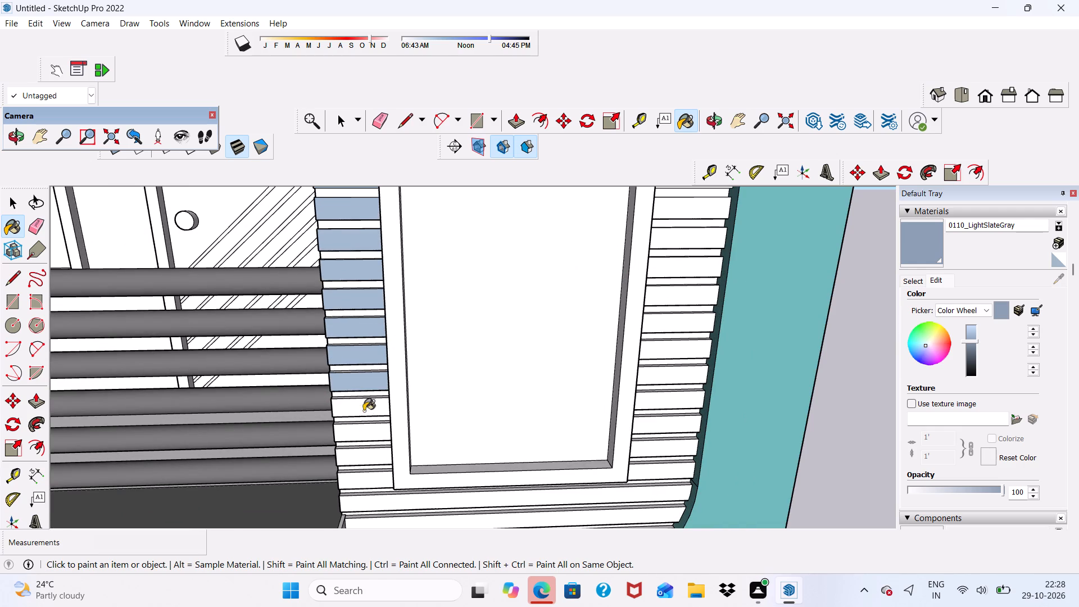
pyautogui.click(359, 431)
pyautogui.click(364, 460)
pyautogui.click(364, 481)
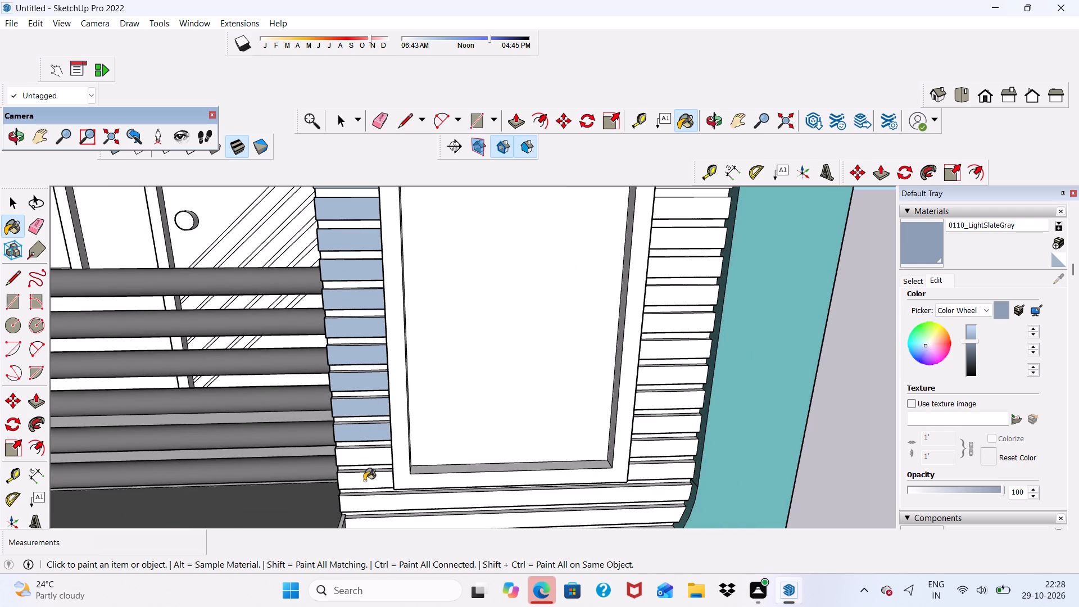
# Paint the fronts of the five long slats below the lowest window with 0110_LightSlateGray.
pyautogui.click(364, 508)
pyautogui.scroll(-5, 375, 425)
pyautogui.scroll(5, 405, 524)
pyautogui.scroll(2, 377, 487)
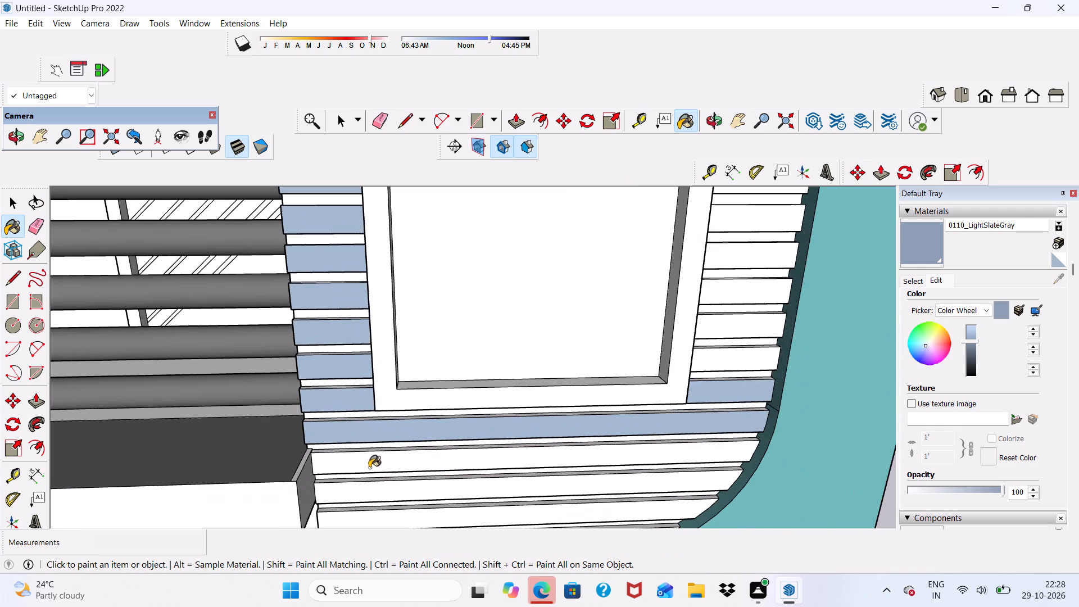
pyautogui.click(365, 458)
pyautogui.click(360, 492)
pyautogui.scroll(-5, 380, 409)
pyautogui.scroll(5, 394, 486)
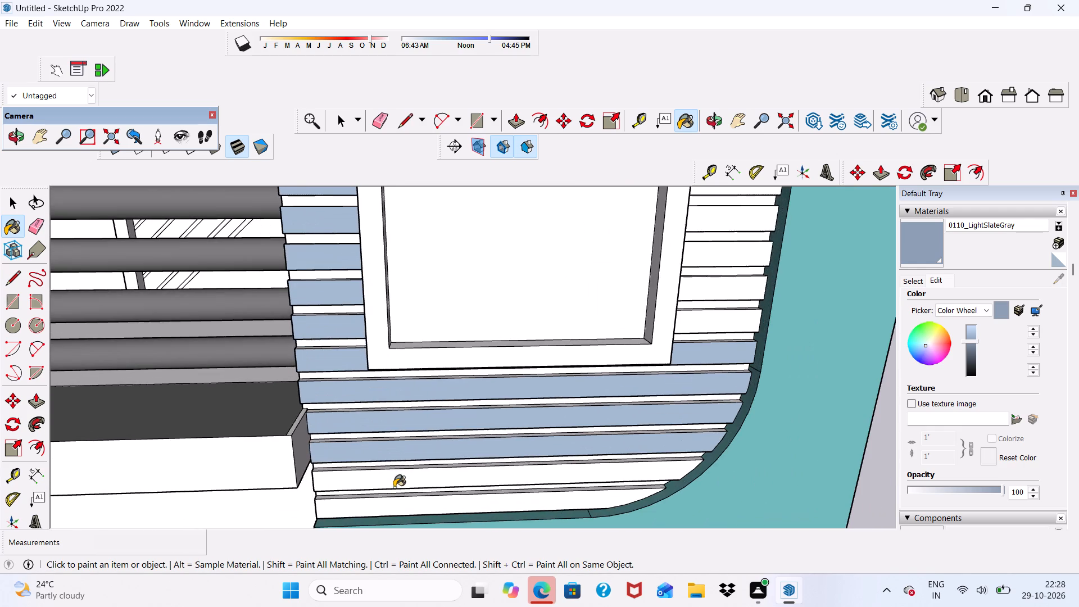
pyautogui.click(394, 481)
pyautogui.click(392, 512)
# Paint the fronts of six short slats on the lowest window's outer side, working upward, with 0110_LightSlateGray.
pyautogui.scroll(-5, 392, 510)
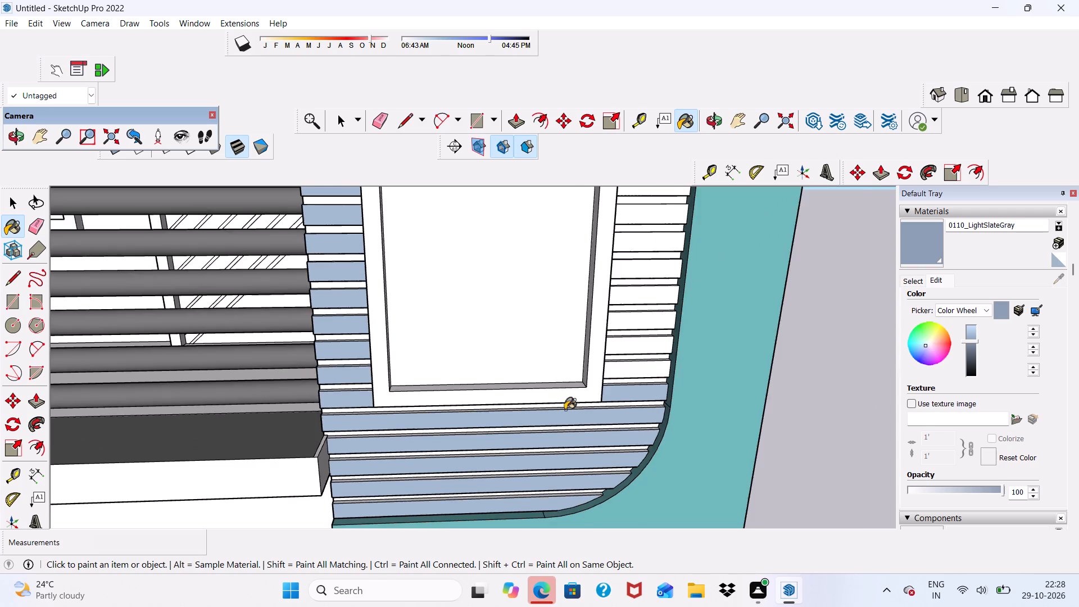
pyautogui.scroll(5, 599, 388)
pyautogui.click(605, 383)
pyautogui.click(604, 354)
pyautogui.click(603, 313)
pyautogui.scroll(-7, 598, 315)
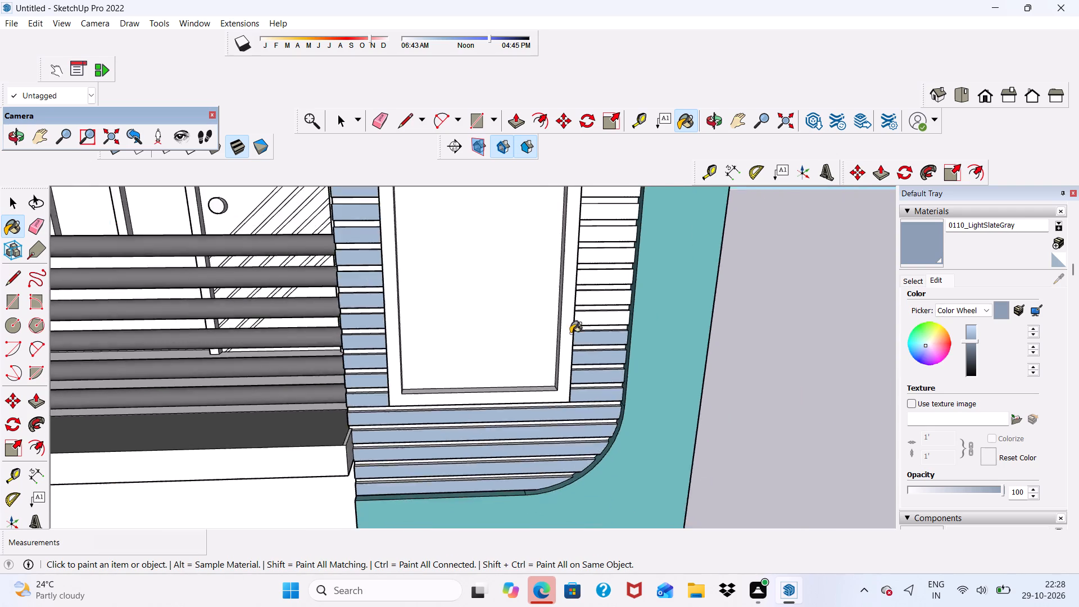
pyautogui.scroll(7, 588, 301)
pyautogui.click(594, 347)
pyautogui.click(594, 300)
pyautogui.click(601, 243)
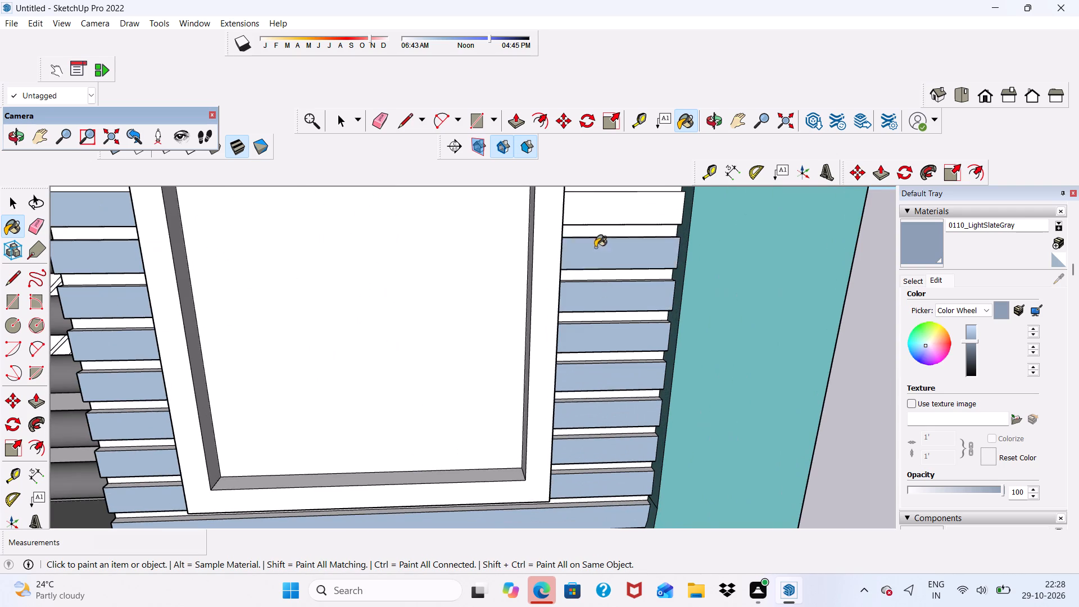
# Paint the fronts of the next two short slats up the lowest window's outer side with 0110_LightSlateGray, undoing any stray fill.
pyautogui.scroll(-6, 584, 273)
pyautogui.scroll(5, 600, 242)
pyautogui.click(586, 274)
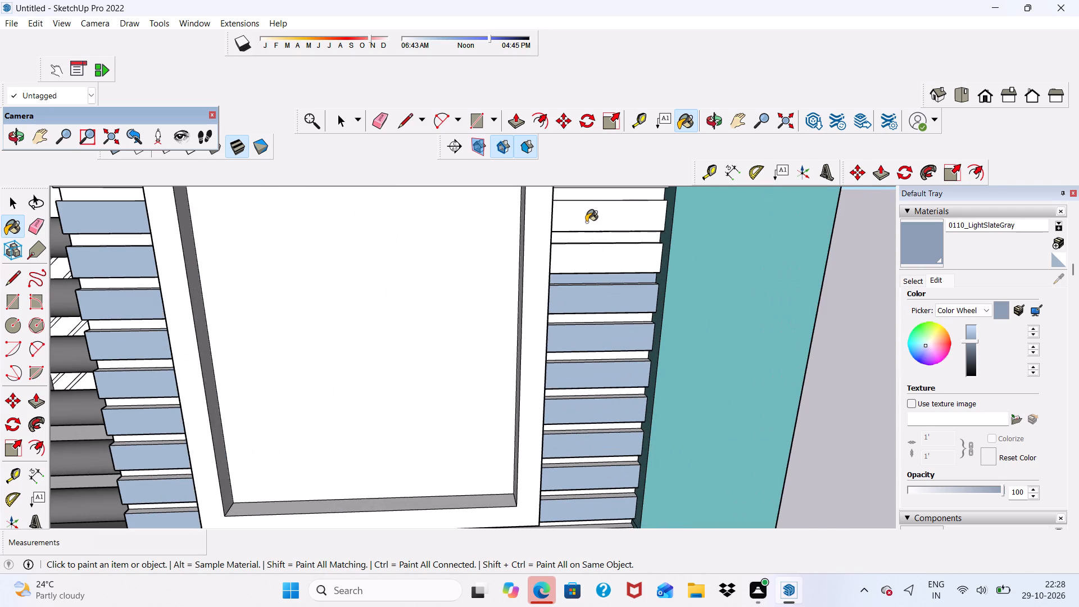
pyautogui.hotkey('ctrl', 'z')
pyautogui.click(582, 260)
pyautogui.click(590, 232)
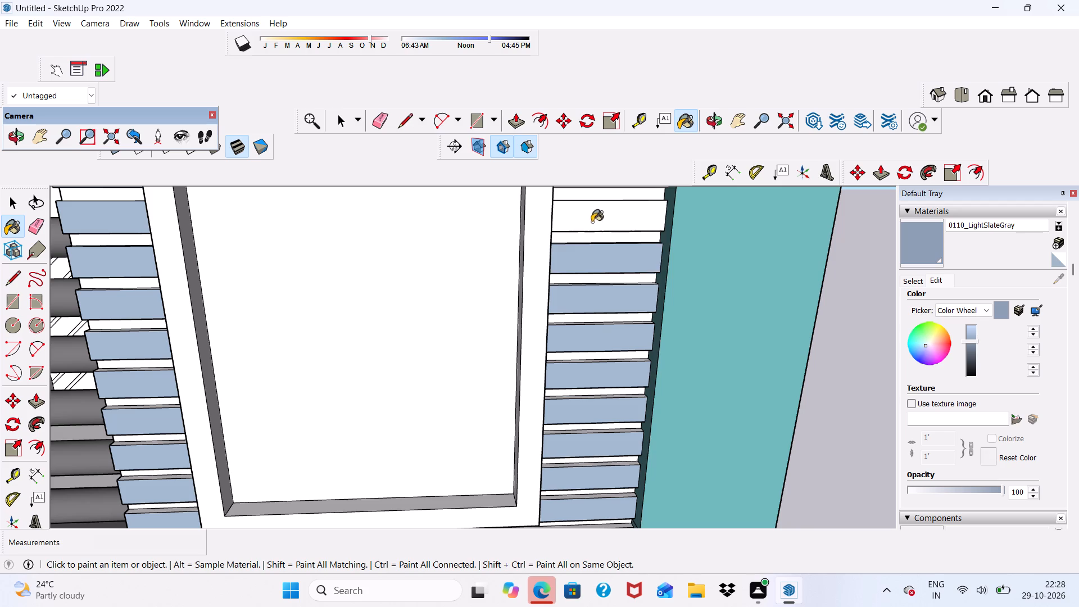
pyautogui.click(592, 222)
# Paint the fronts of the five remaining upper short slats on the lowest window's outer side with 0110_LightSlateGray.
pyautogui.scroll(-13, 587, 240)
pyautogui.scroll(6, 595, 300)
pyautogui.scroll(1, 597, 209)
pyautogui.click(597, 206)
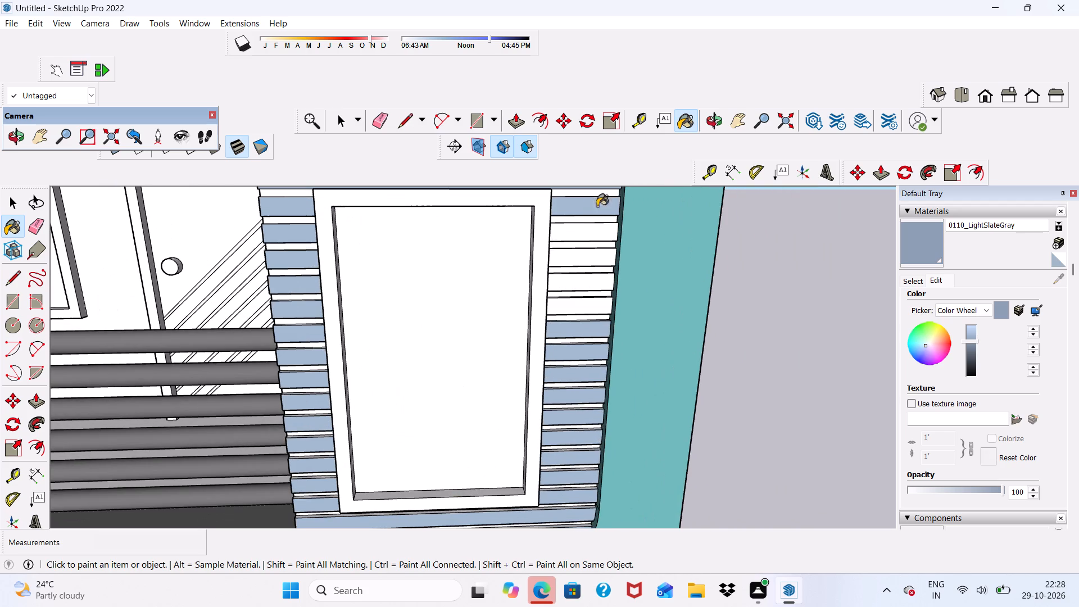
pyautogui.click(584, 232)
pyautogui.click(579, 261)
pyautogui.click(568, 287)
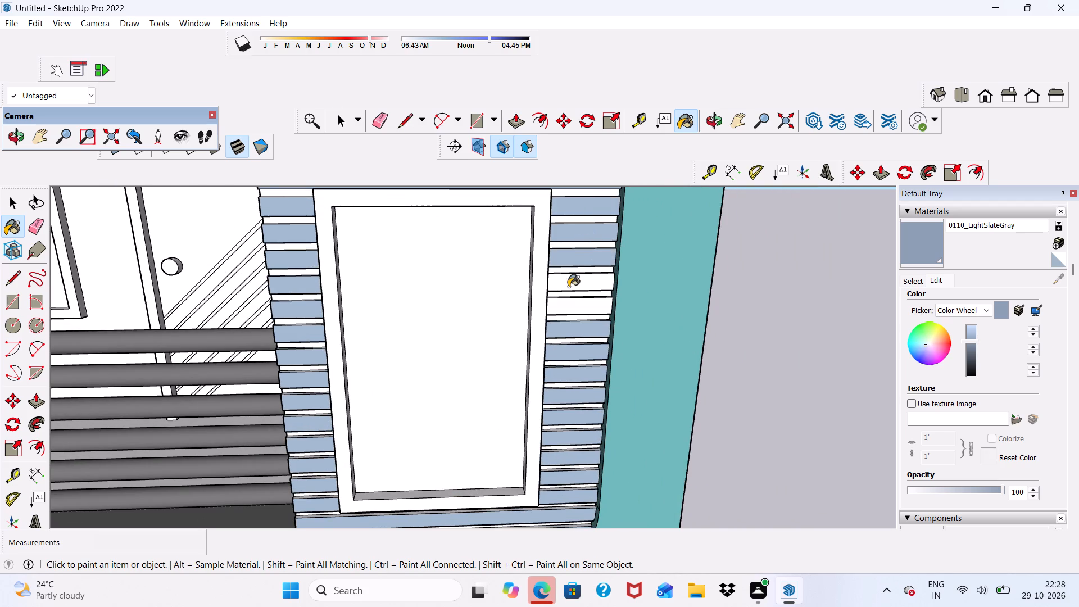
pyautogui.click(568, 307)
# Paint the top faces of the three long slats directly above the lowest window with 0110_LightSlateGray.
pyautogui.scroll(-1, 568, 305)
pyautogui.moveTo(569, 306); pyautogui.dragTo(547, 472, button='middle')
pyautogui.scroll(5, 538, 281)
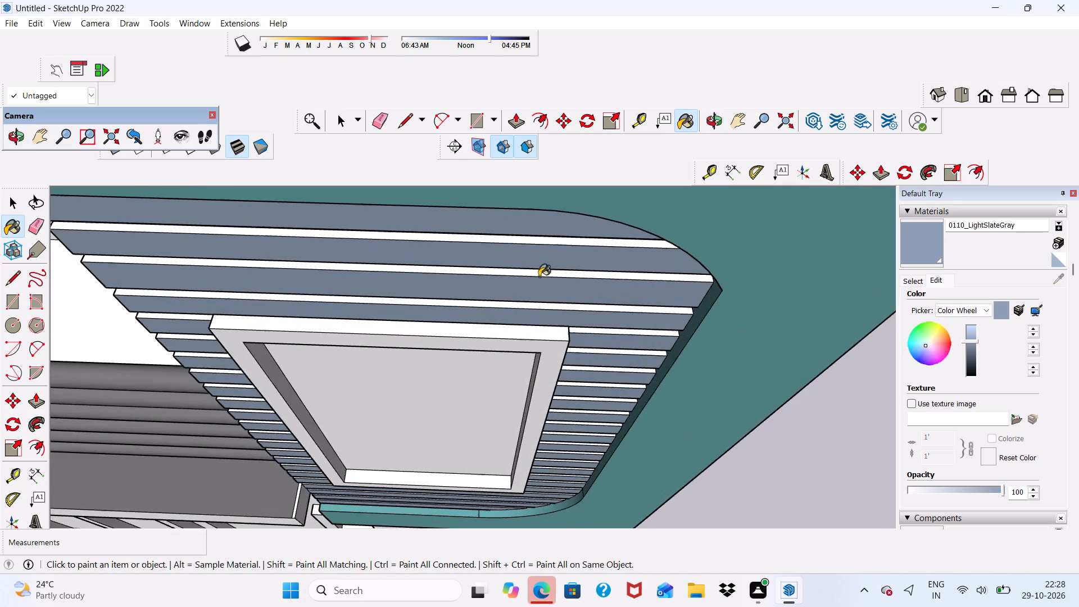
pyautogui.scroll(8, 550, 243)
pyautogui.click(550, 229)
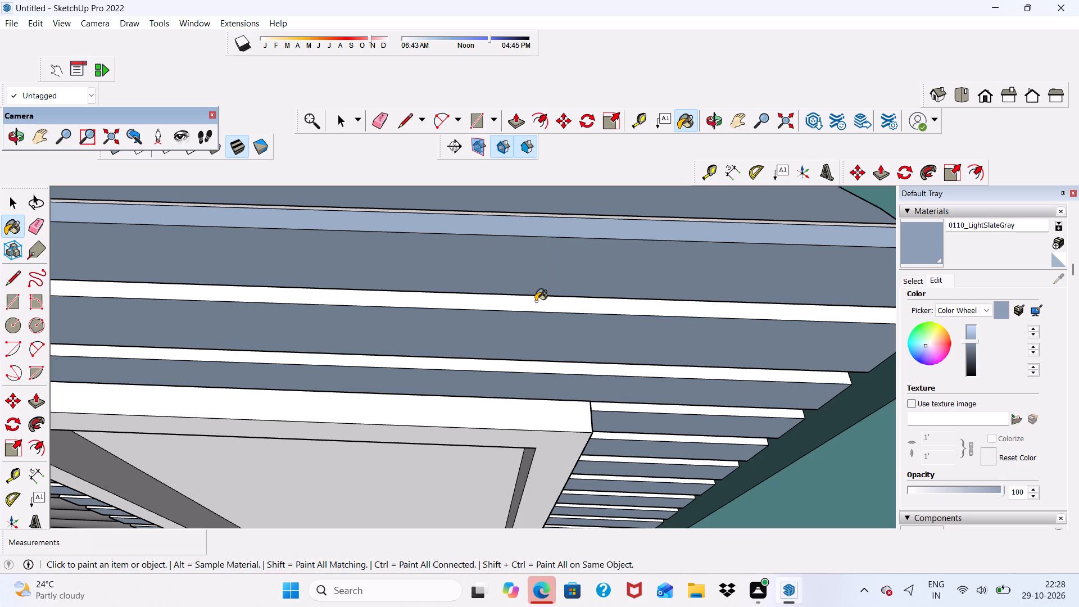
pyautogui.click(534, 308)
pyautogui.click(527, 370)
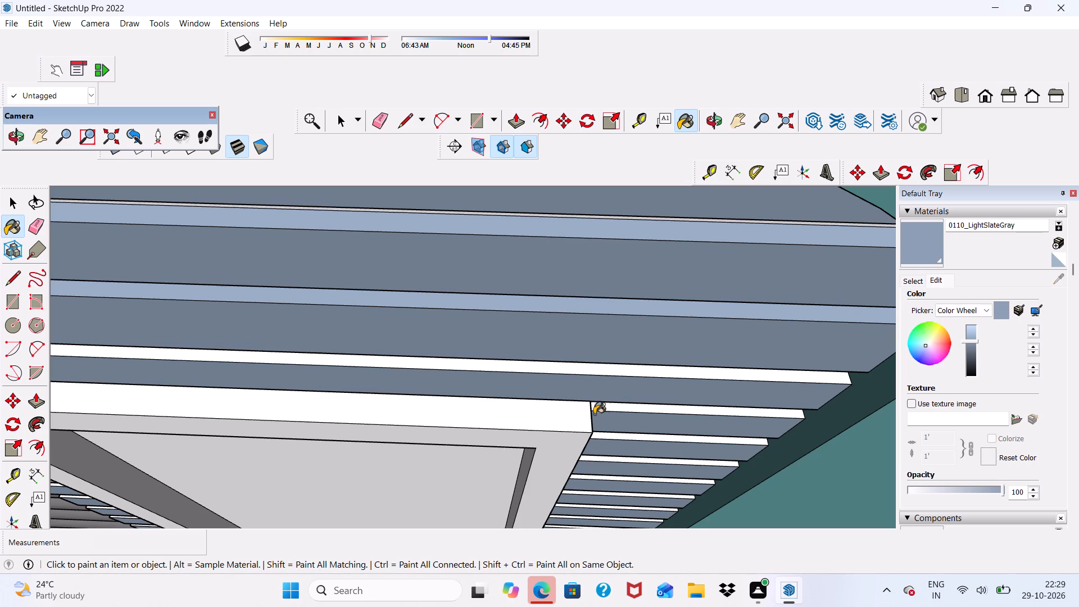
# Paint the top faces of the five uppermost short slats on the lowest window's outer side with 0110_LightSlateGray.
pyautogui.click(619, 410)
pyautogui.scroll(4, 622, 445)
pyautogui.click(619, 433)
pyautogui.scroll(4, 620, 464)
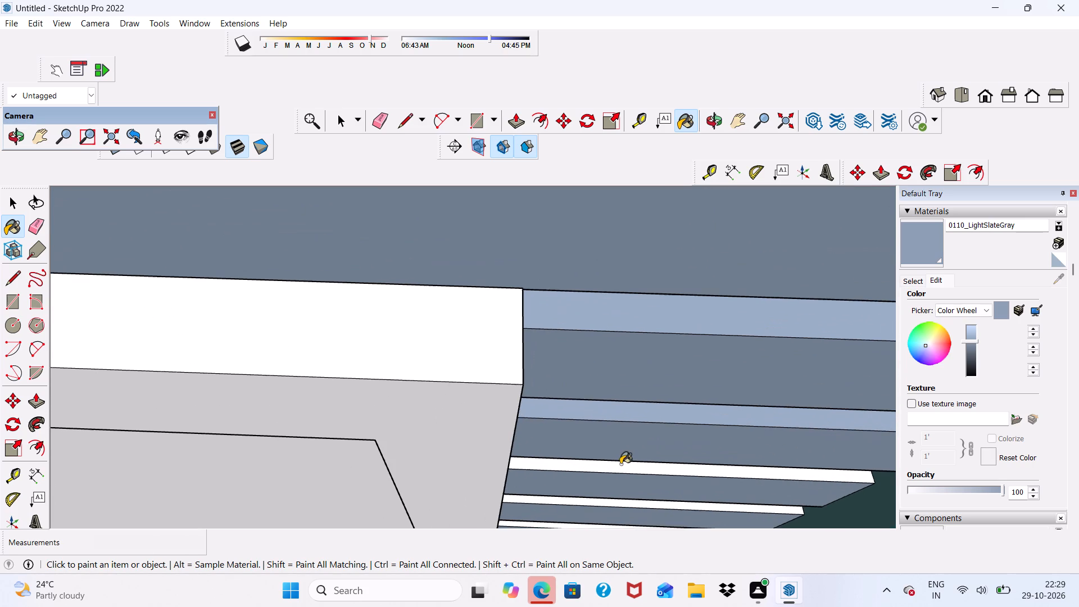
pyautogui.click(621, 466)
pyautogui.scroll(-6, 578, 361)
pyautogui.scroll(7, 632, 475)
pyautogui.click(616, 446)
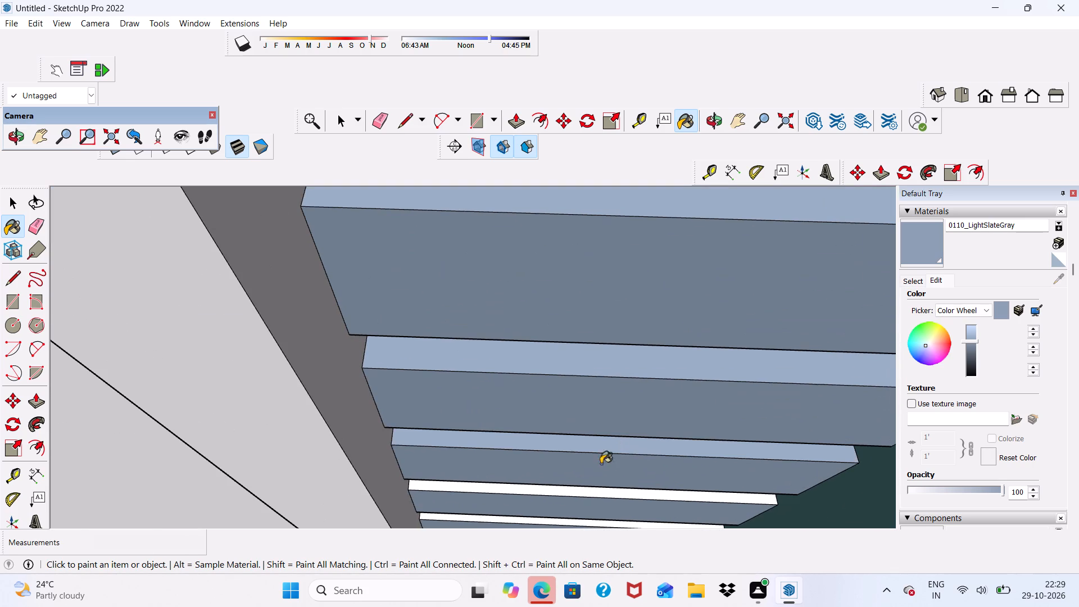
pyautogui.click(557, 491)
# Paint the top faces of the next two short slats down the lowest window's outer side with 0110_LightSlateGray.
pyautogui.scroll(-5, 507, 290)
pyautogui.scroll(9, 529, 463)
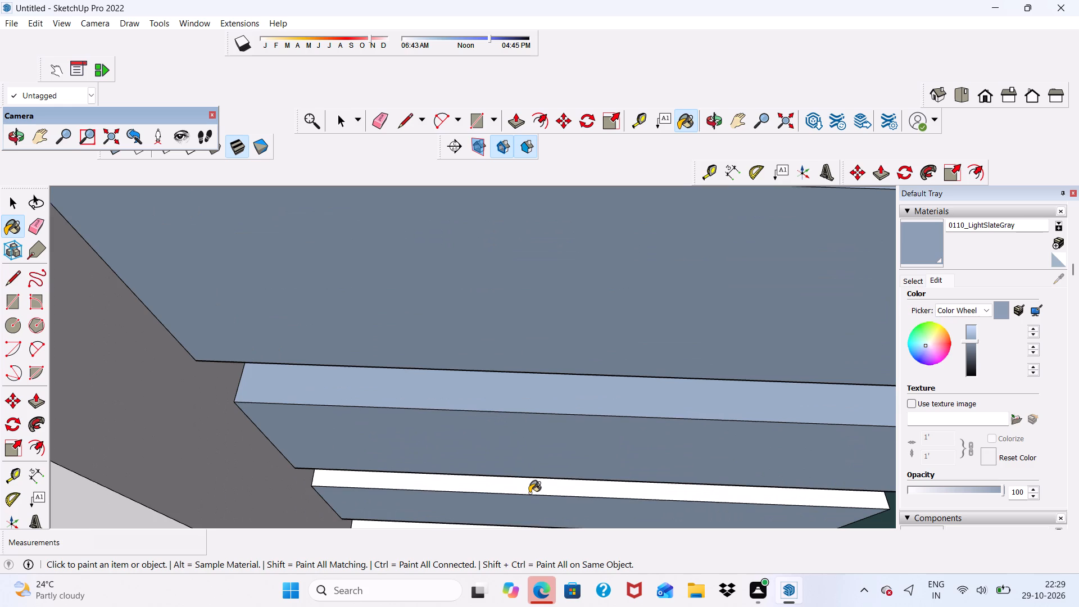
pyautogui.click(529, 493)
pyautogui.scroll(-11, 480, 365)
pyautogui.scroll(6, 543, 389)
pyautogui.scroll(-1, 533, 404)
pyautogui.scroll(3, 510, 451)
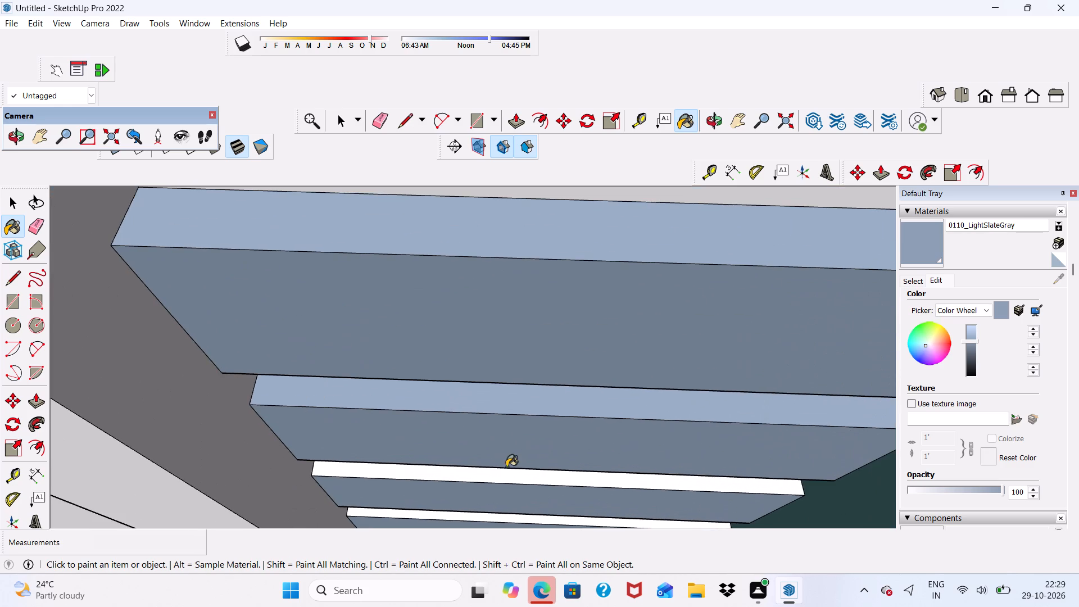
pyautogui.click(506, 469)
# Paint the top faces of three more short slats down the lowest window's outer side with 0110_LightSlateGray.
pyautogui.scroll(-5, 469, 372)
pyautogui.scroll(-11, 597, 224)
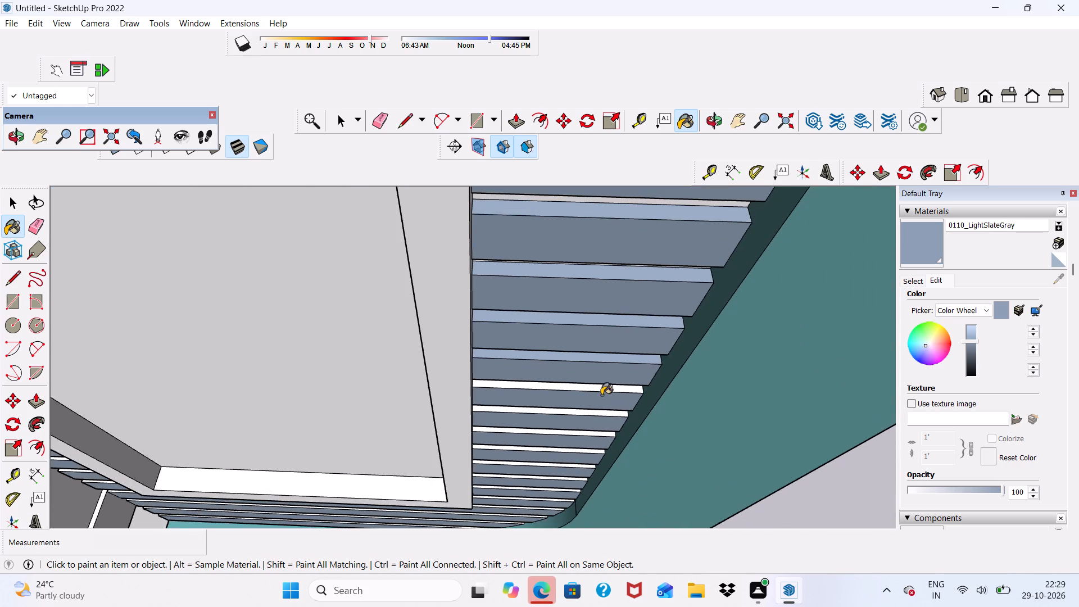
pyautogui.scroll(-4, 598, 389)
pyautogui.scroll(1, 605, 456)
pyautogui.scroll(-2, 593, 436)
pyautogui.moveTo(544, 492); pyautogui.dragTo(489, 491, button='middle')
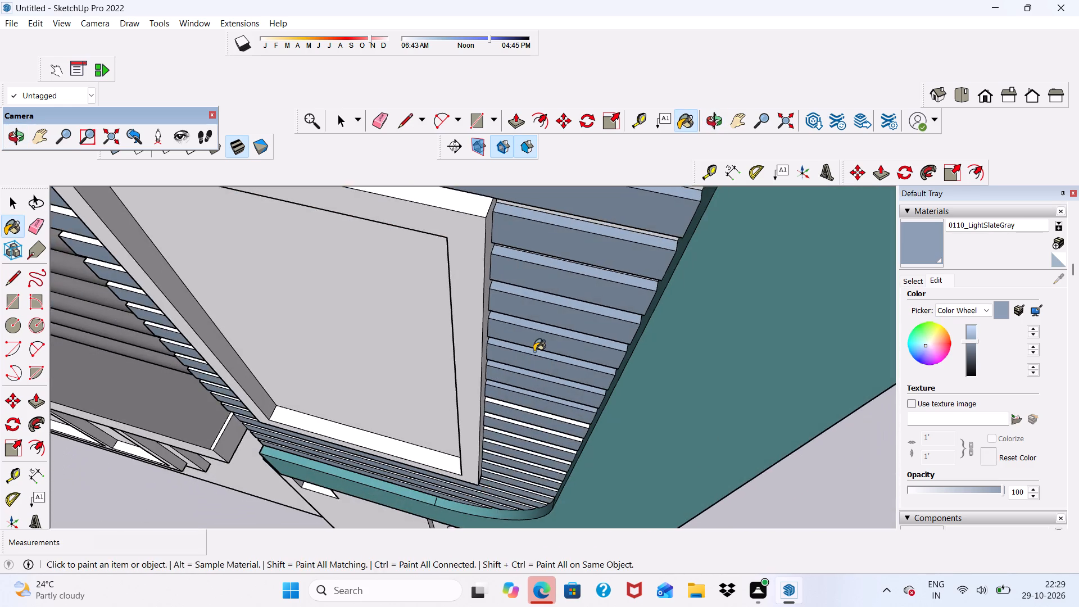
pyautogui.scroll(11, 534, 351)
pyautogui.click(489, 444)
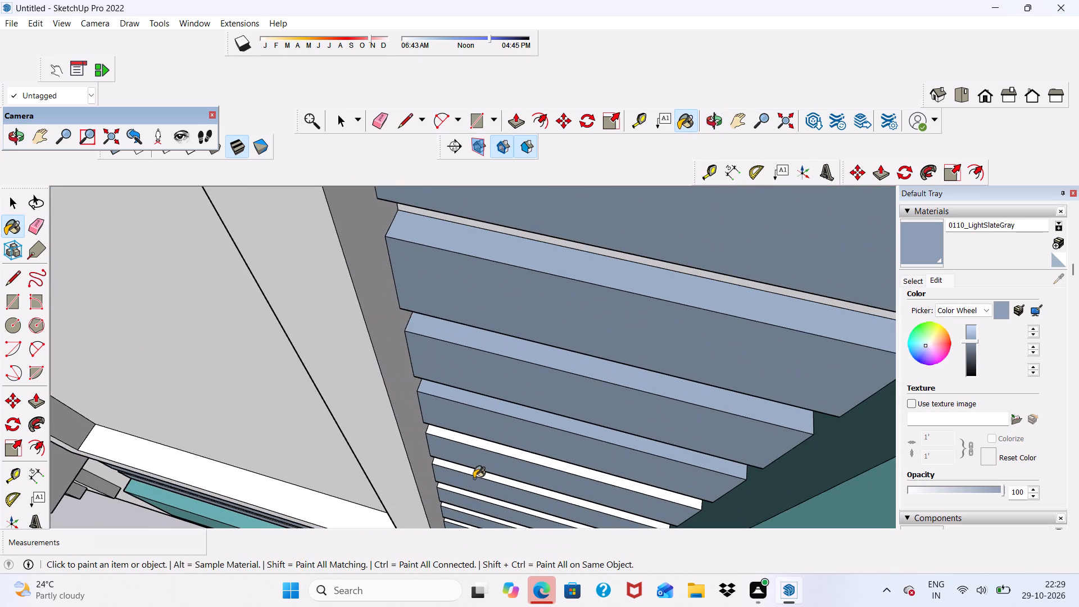
pyautogui.click(474, 472)
pyautogui.scroll(-3, 497, 322)
pyautogui.scroll(10, 495, 454)
pyautogui.click(483, 487)
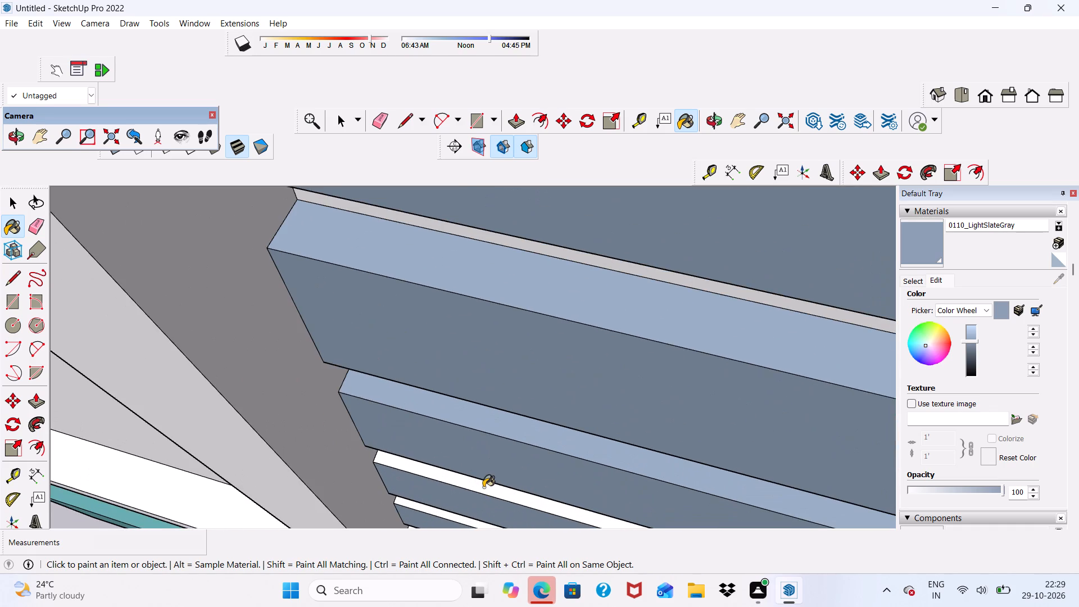
# Paint the top faces of the following three short slats on the lowest window's outer side with 0110_LightSlateGray.
pyautogui.scroll(-5, 456, 320)
pyautogui.scroll(10, 468, 466)
pyautogui.click(468, 493)
pyautogui.scroll(-5, 504, 301)
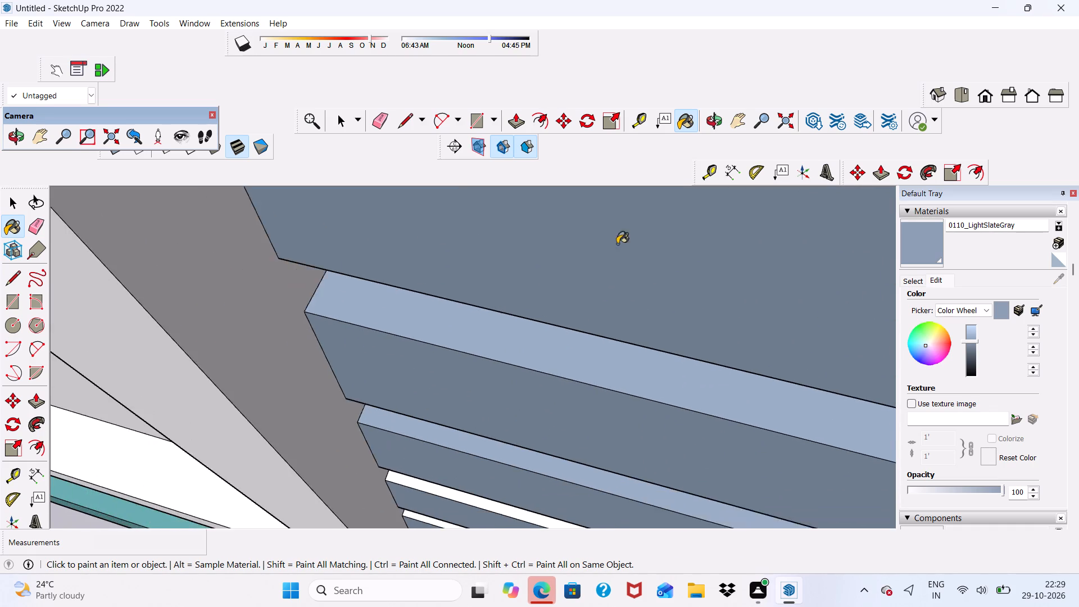
pyautogui.scroll(-6, 617, 244)
pyautogui.scroll(5, 492, 479)
pyautogui.click(484, 449)
pyautogui.scroll(-6, 480, 441)
pyautogui.scroll(6, 480, 493)
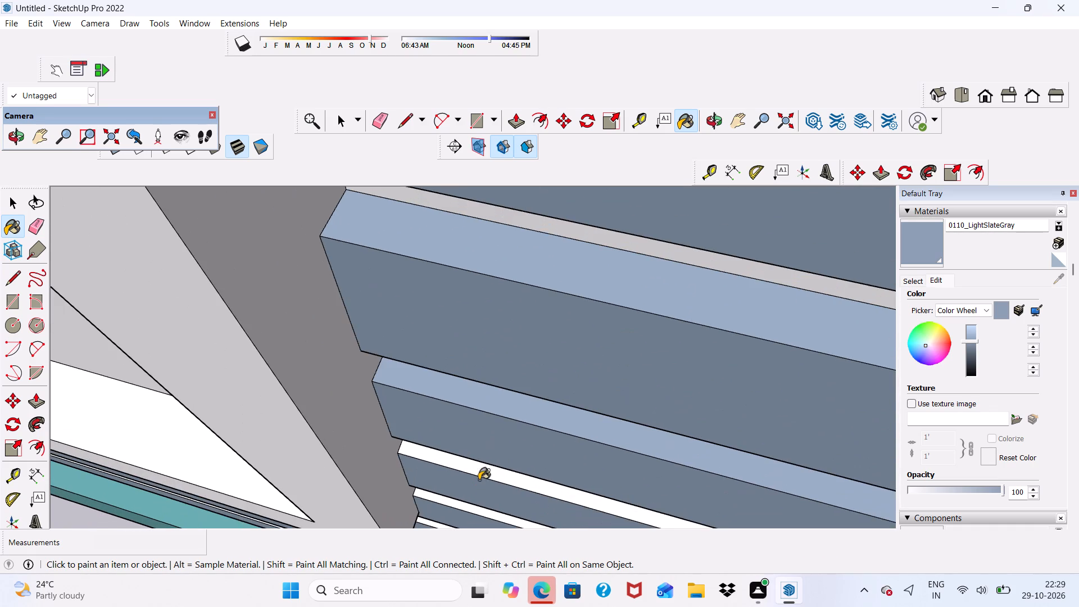
pyautogui.click(479, 466)
# Paint the top faces of two more short slats near the lowest window's bottom outer corner with 0110_LightSlateGray.
pyautogui.scroll(-6, 479, 466)
pyautogui.scroll(-5, 487, 333)
pyautogui.scroll(4, 459, 461)
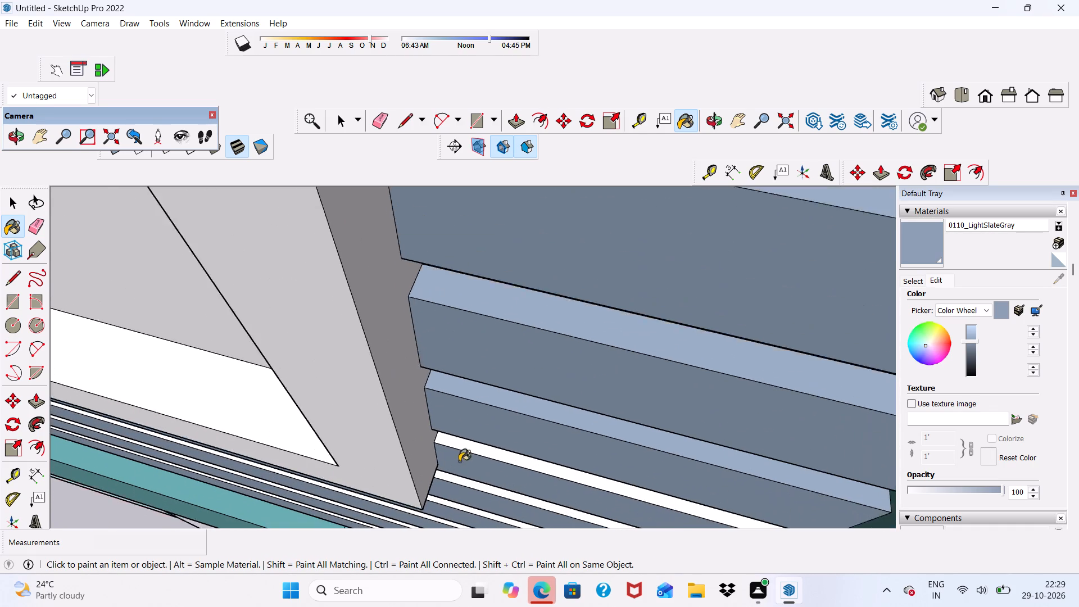
pyautogui.scroll(2, 459, 461)
pyautogui.click(466, 441)
pyautogui.click(463, 489)
pyautogui.scroll(-6, 457, 409)
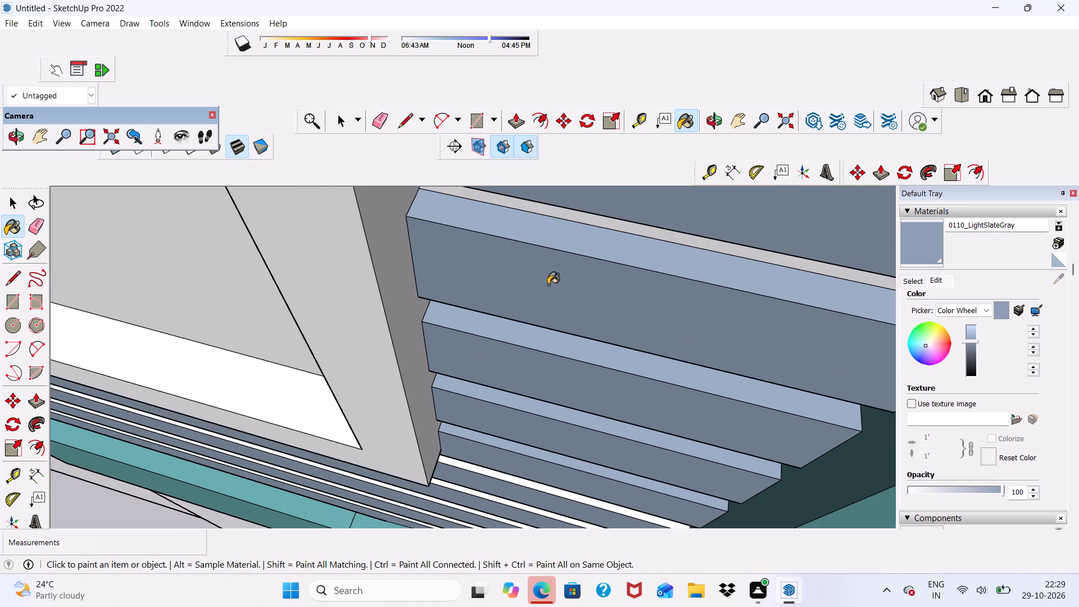
# Paint the top faces of two long slats directly beneath the lowest window with 0110_LightSlateGray.
pyautogui.moveTo(552, 275); pyautogui.dragTo(537, 188, button='middle')
pyautogui.scroll(1, 527, 222)
pyautogui.scroll(-6, 488, 333)
pyautogui.moveTo(492, 493); pyautogui.dragTo(454, 524, button='middle')
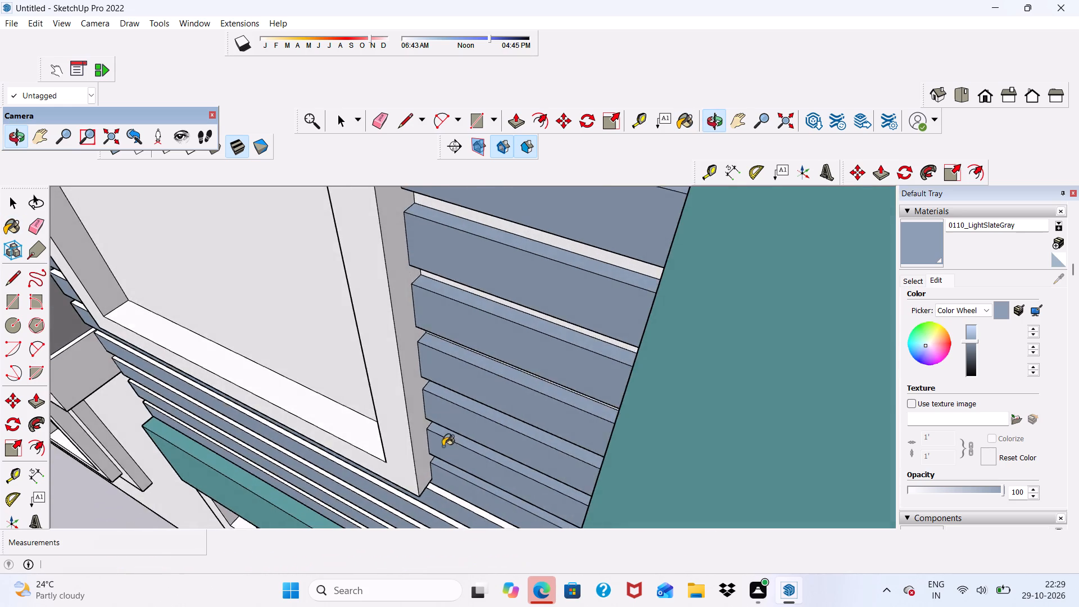
pyautogui.scroll(1, 452, 377)
pyautogui.scroll(-10, 473, 304)
pyautogui.scroll(14, 470, 423)
pyautogui.click(503, 399)
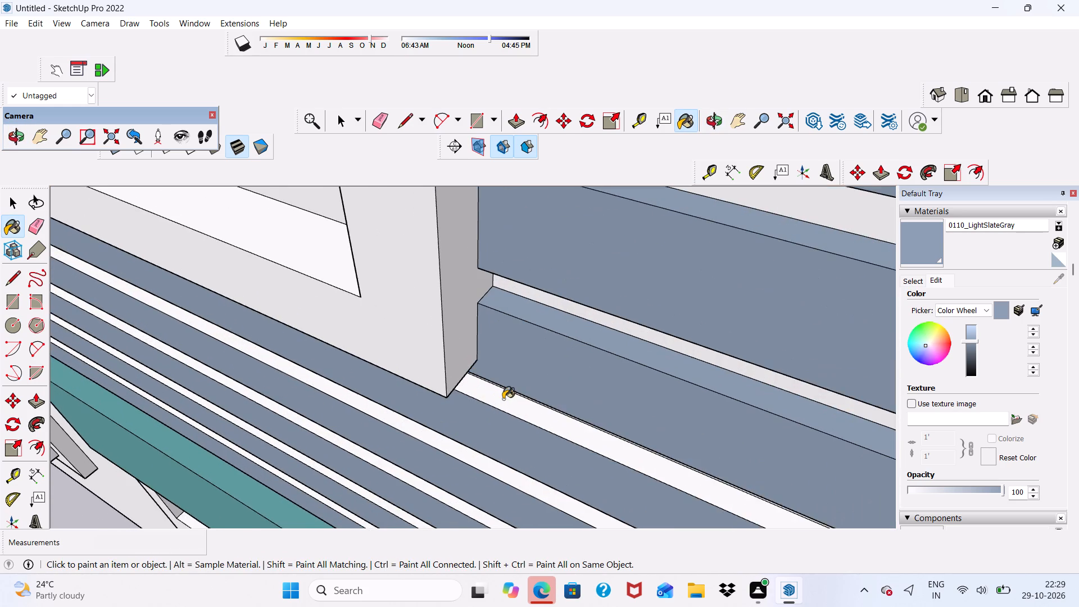
pyautogui.click(475, 464)
# Paint the top faces of the remaining long slats beneath the lowest window, down to the teal frame, with 0110_LightSlateGray.
pyautogui.scroll(-6, 488, 333)
pyautogui.scroll(6, 431, 529)
pyautogui.scroll(2, 454, 466)
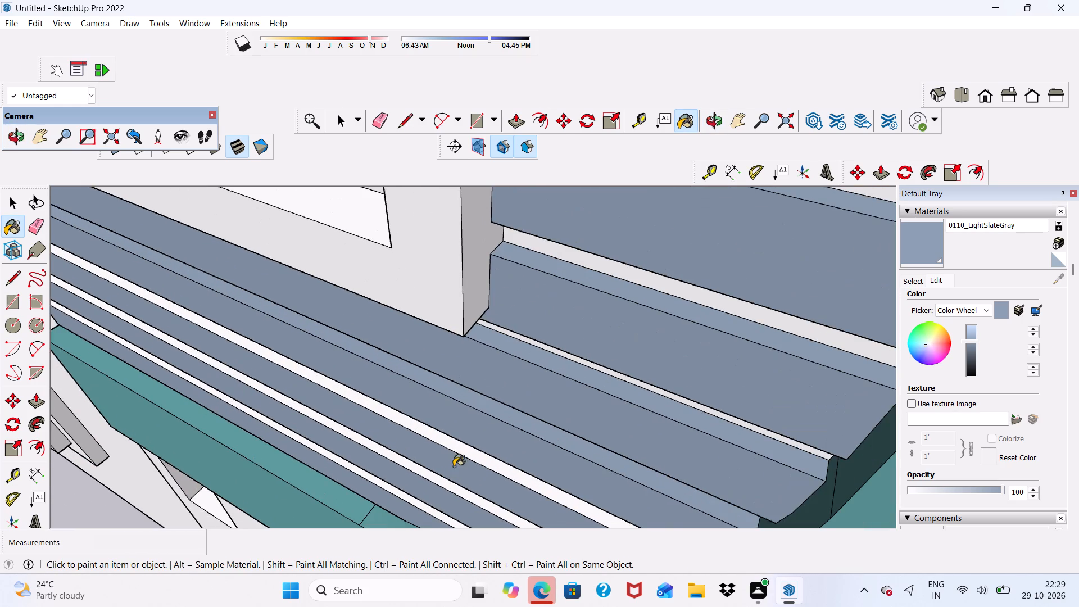
pyautogui.click(456, 452)
pyautogui.scroll(4, 438, 490)
pyautogui.click(474, 420)
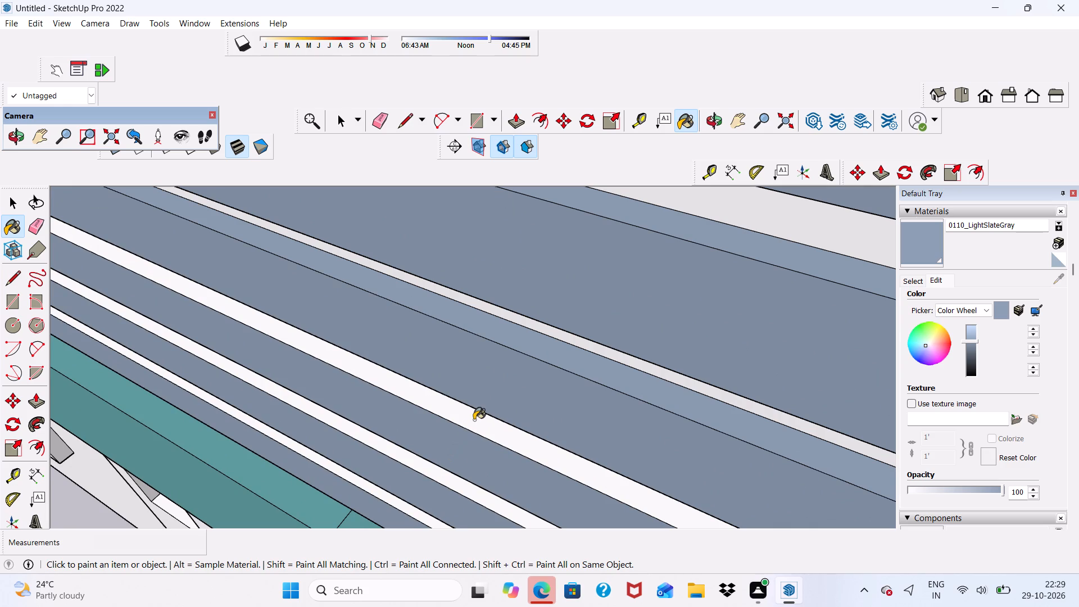
pyautogui.click(409, 462)
pyautogui.click(387, 499)
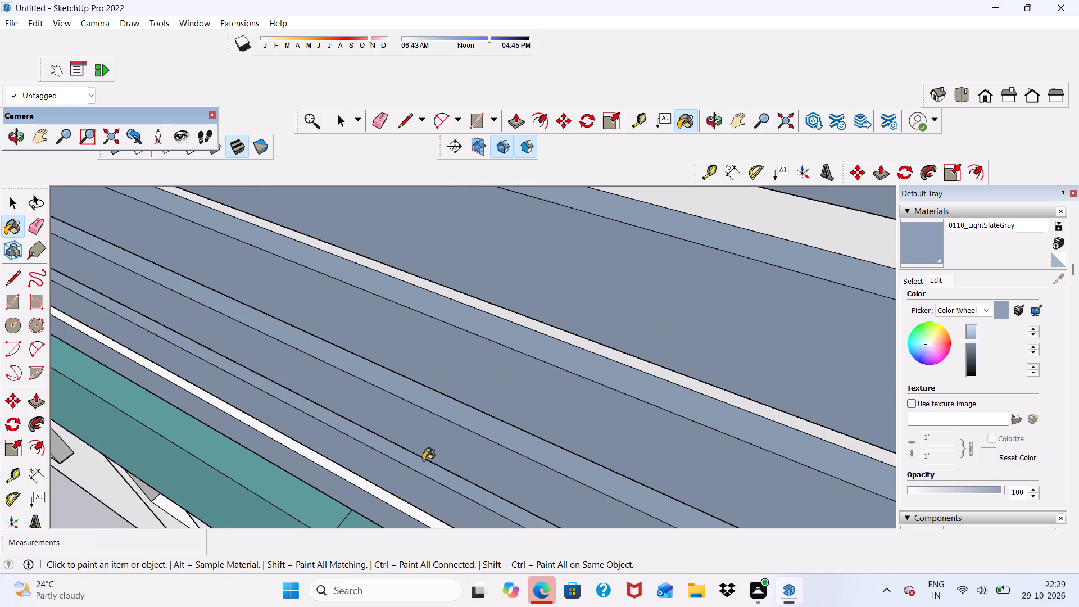
# Paint the top faces of the bottom three unpainted short slats on the lowest window's inner side with 0110_LightSlateGray.
pyautogui.scroll(-14, 423, 460)
pyautogui.moveTo(507, 419); pyautogui.dragTo(817, 368, button='middle')
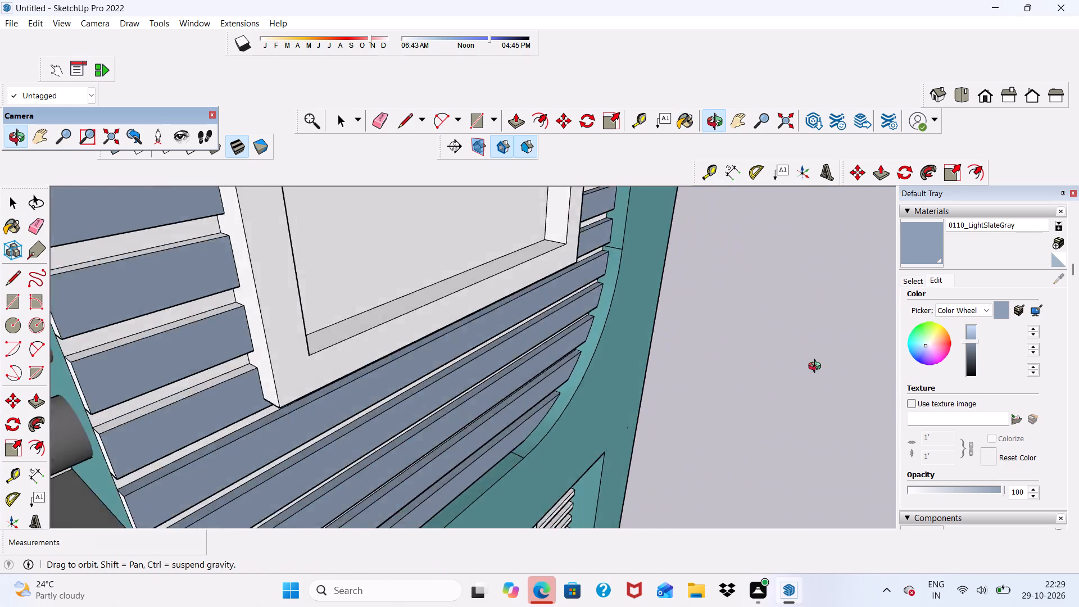
pyautogui.moveTo(817, 368); pyautogui.dragTo(763, 418, button='middle')
pyautogui.scroll(1, 322, 355)
pyautogui.scroll(-5, 340, 290)
pyautogui.moveTo(450, 392); pyautogui.dragTo(434, 470, button='middle')
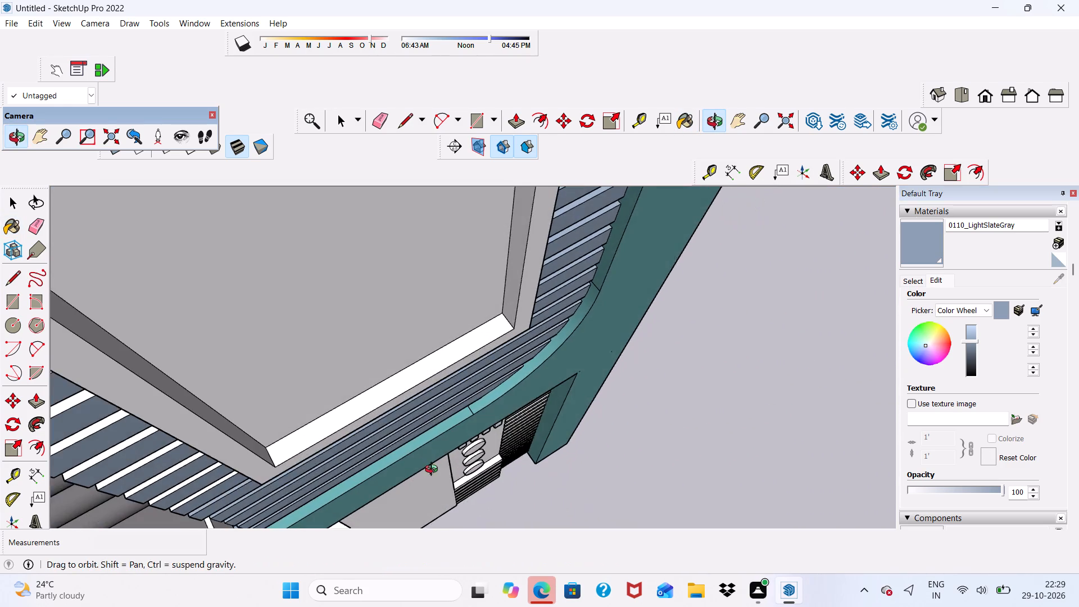
pyautogui.moveTo(434, 470); pyautogui.dragTo(433, 469, button='middle')
pyautogui.scroll(-6, 430, 458)
pyautogui.scroll(5, 393, 522)
pyautogui.scroll(15, 286, 402)
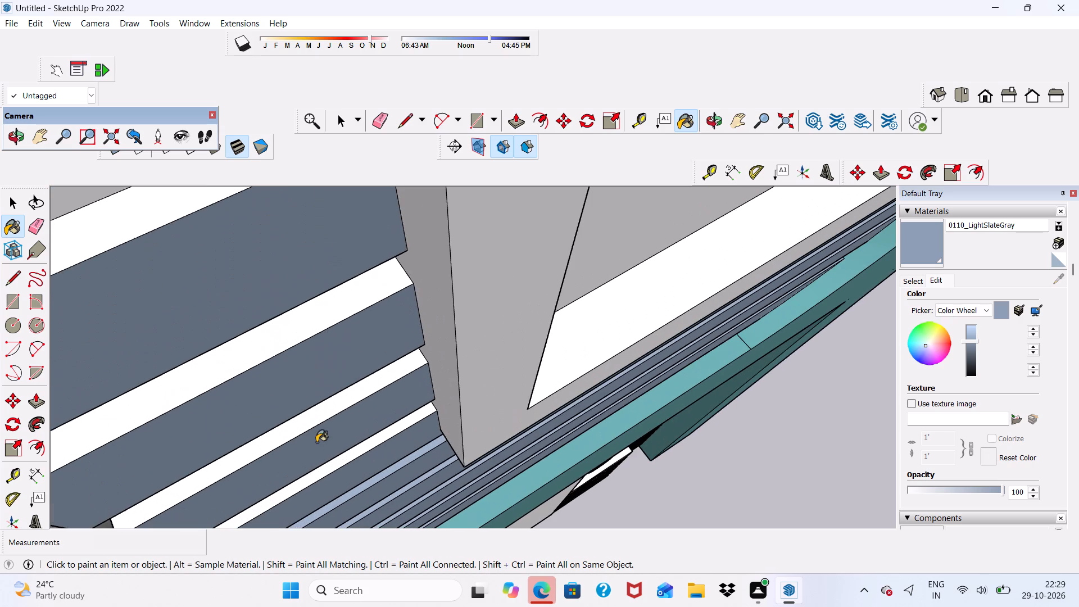
pyautogui.click(337, 465)
pyautogui.click(319, 412)
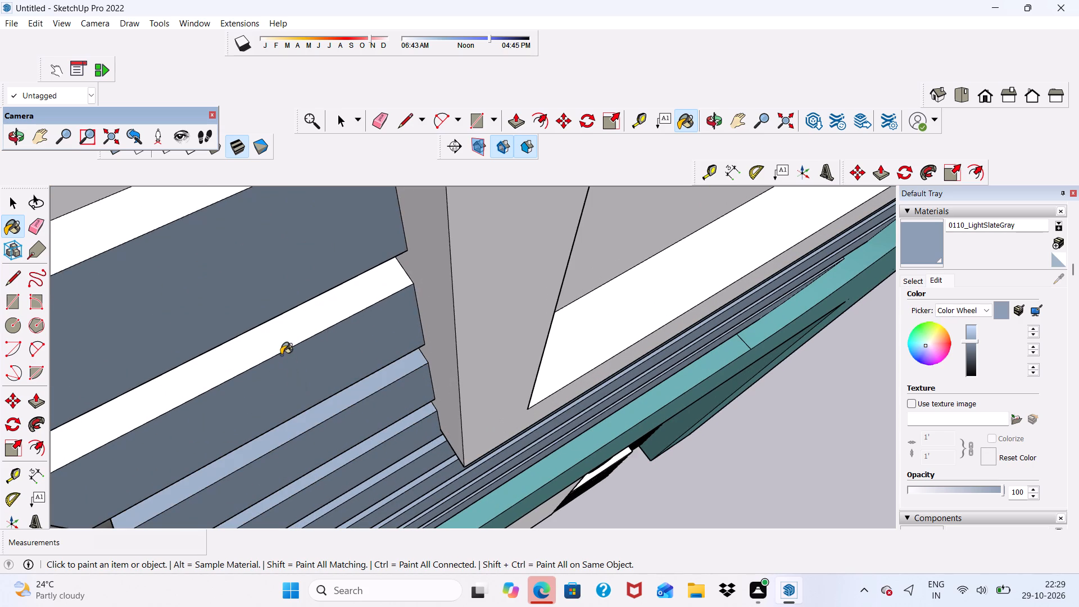
pyautogui.click(280, 345)
pyautogui.scroll(-7, 292, 389)
pyautogui.click(268, 354)
# Paint the top faces of the next short slats up the lowest window's inner side with 0110_LightSlateGray.
pyautogui.scroll(-4, 268, 353)
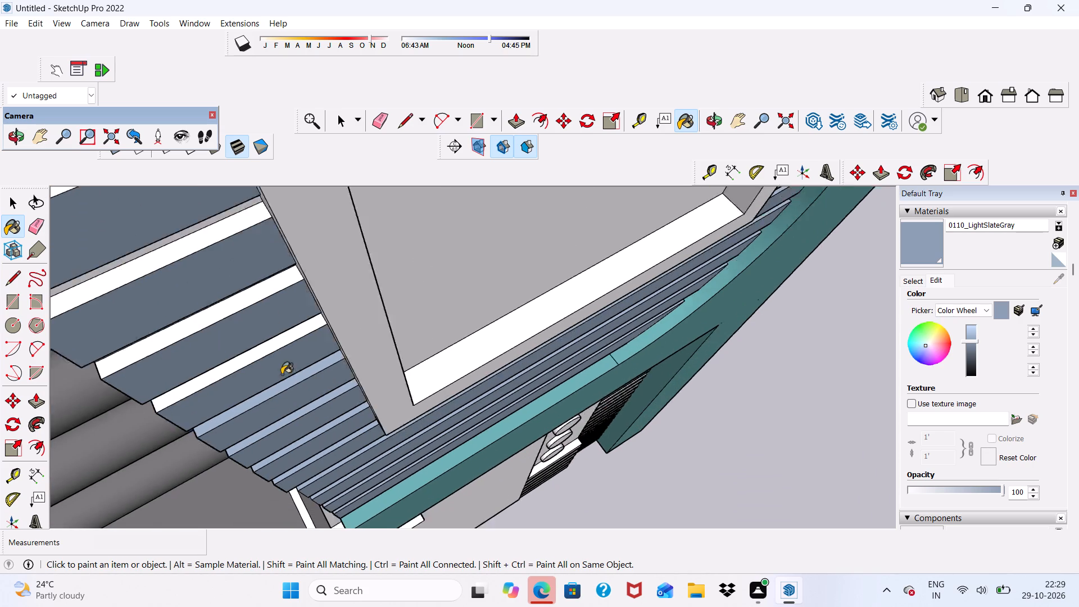
pyautogui.scroll(-2, 282, 374)
pyautogui.scroll(6, 274, 359)
pyautogui.click(271, 353)
pyautogui.click(248, 280)
pyautogui.scroll(-6, 248, 289)
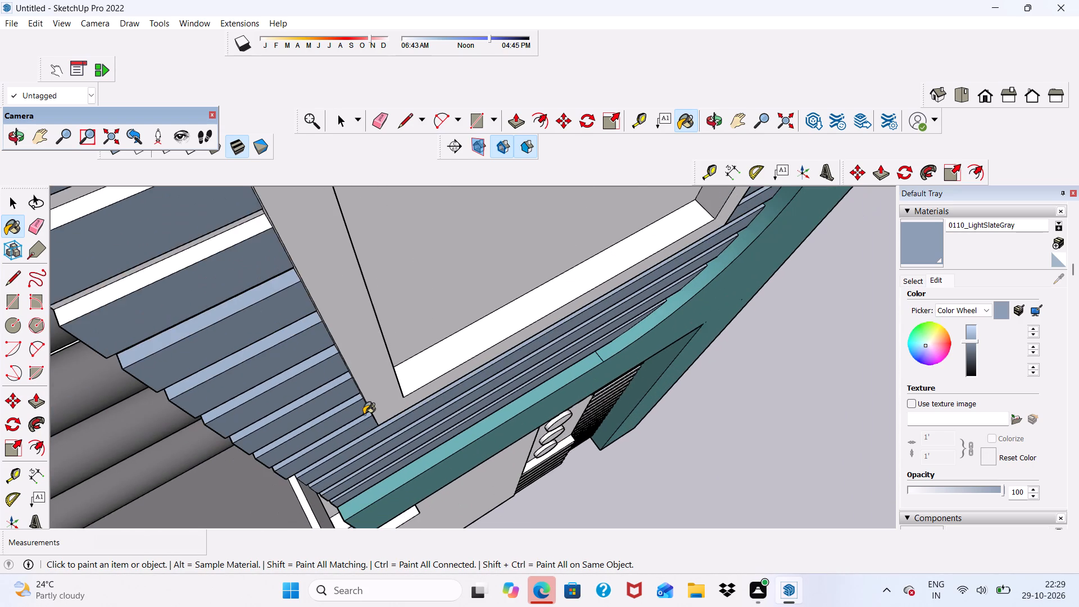
pyautogui.scroll(1, 171, 302)
pyautogui.click(172, 295)
pyautogui.scroll(-4, 192, 305)
pyautogui.scroll(4, 149, 257)
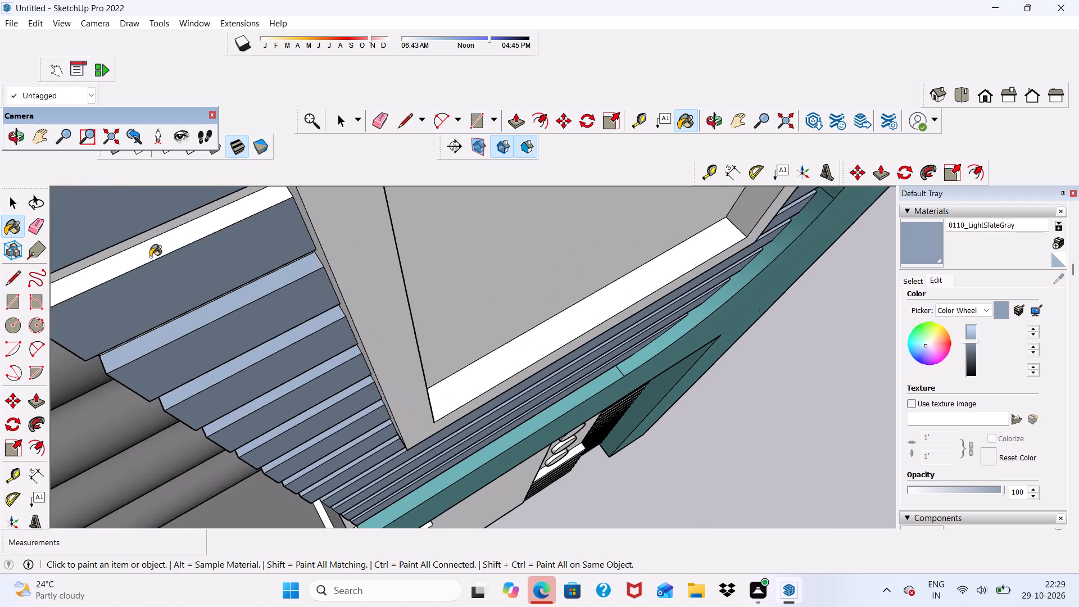
pyautogui.scroll(3, 150, 257)
pyautogui.click(150, 257)
# Paint the top faces of further short slats, continuing up the lowest window's inner side, with 0110_LightSlateGray.
pyautogui.scroll(-12, 168, 268)
pyautogui.scroll(11, 132, 229)
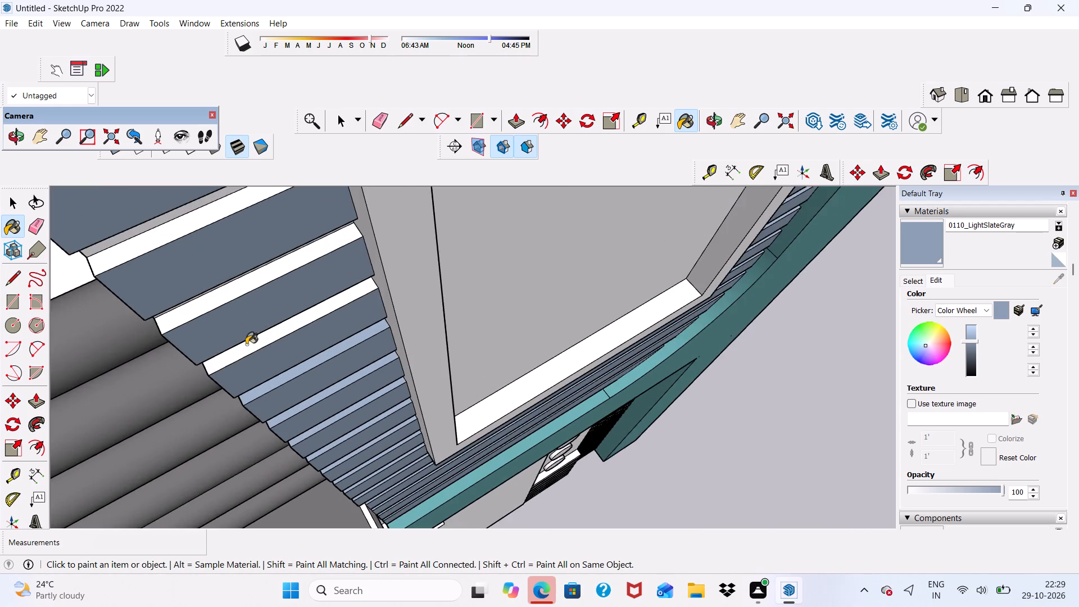
pyautogui.scroll(2, 246, 345)
pyautogui.click(250, 352)
pyautogui.click(214, 282)
pyautogui.scroll(-6, 232, 334)
pyautogui.scroll(5, 216, 292)
pyautogui.click(208, 312)
pyautogui.scroll(-11, 220, 328)
pyautogui.scroll(6, 239, 295)
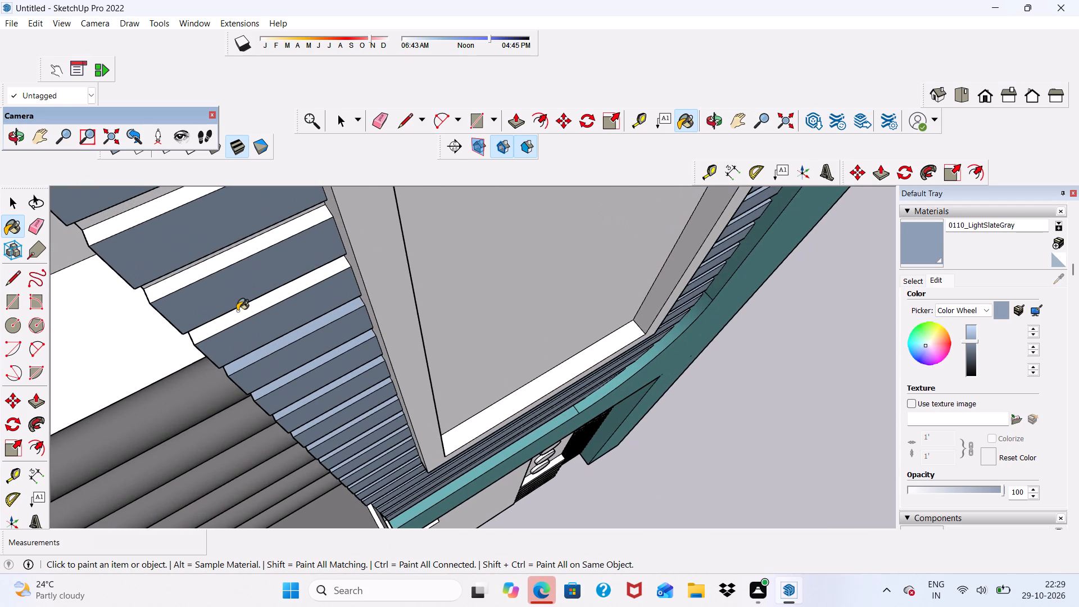
pyautogui.click(237, 311)
# Paint the last white slat top faces near the lowest window's upper inner corner with 0110_LightSlateGray.
pyautogui.scroll(-6, 237, 311)
pyautogui.scroll(6, 217, 292)
pyautogui.click(209, 248)
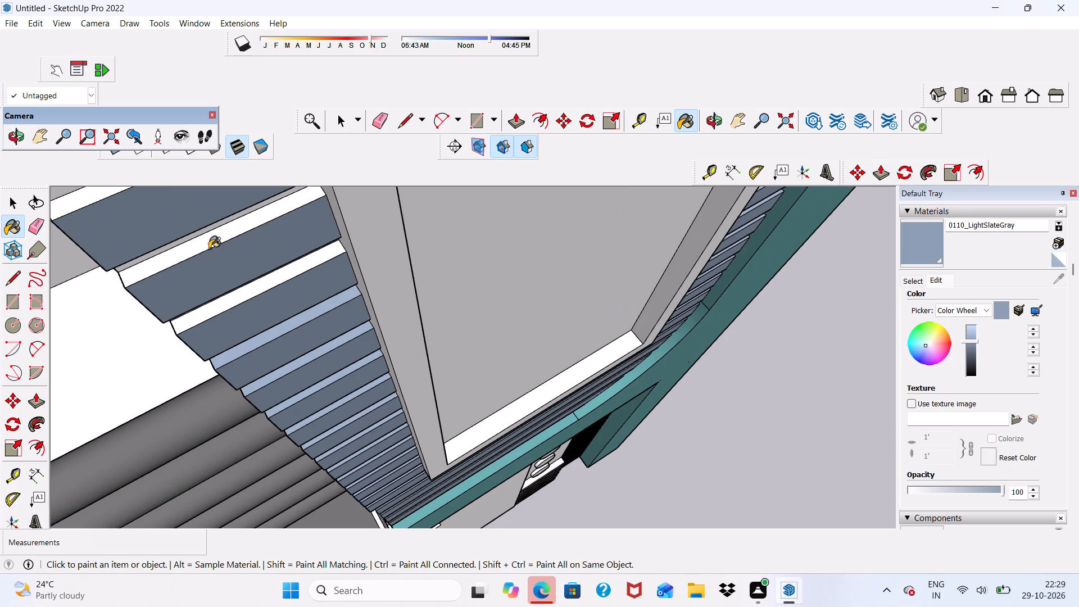
pyautogui.click(232, 308)
pyautogui.click(200, 248)
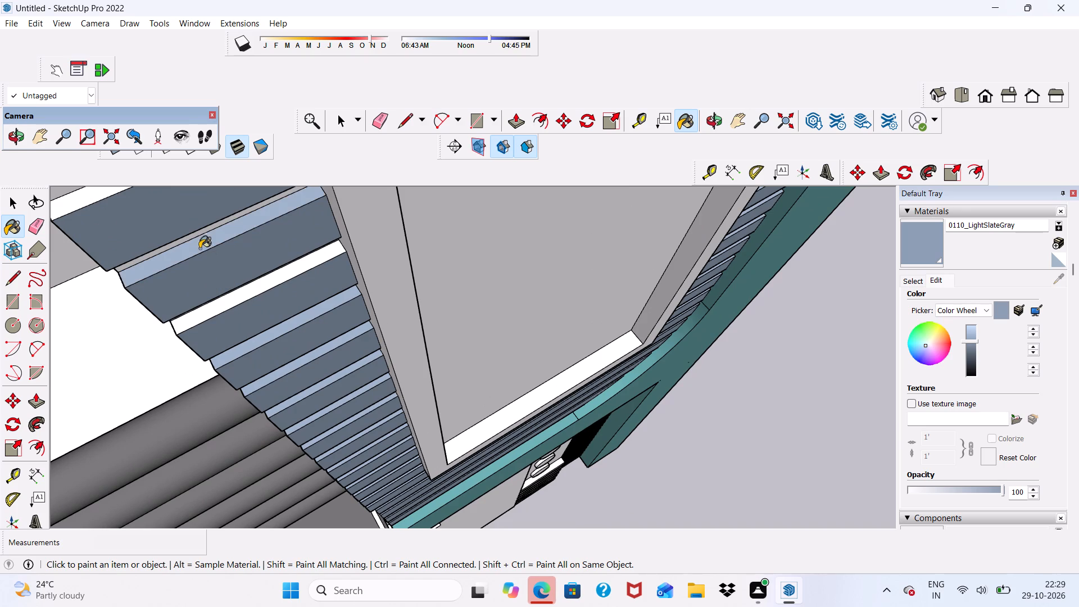
pyautogui.click(227, 303)
pyautogui.scroll(-10, 303, 406)
pyautogui.scroll(6, 301, 392)
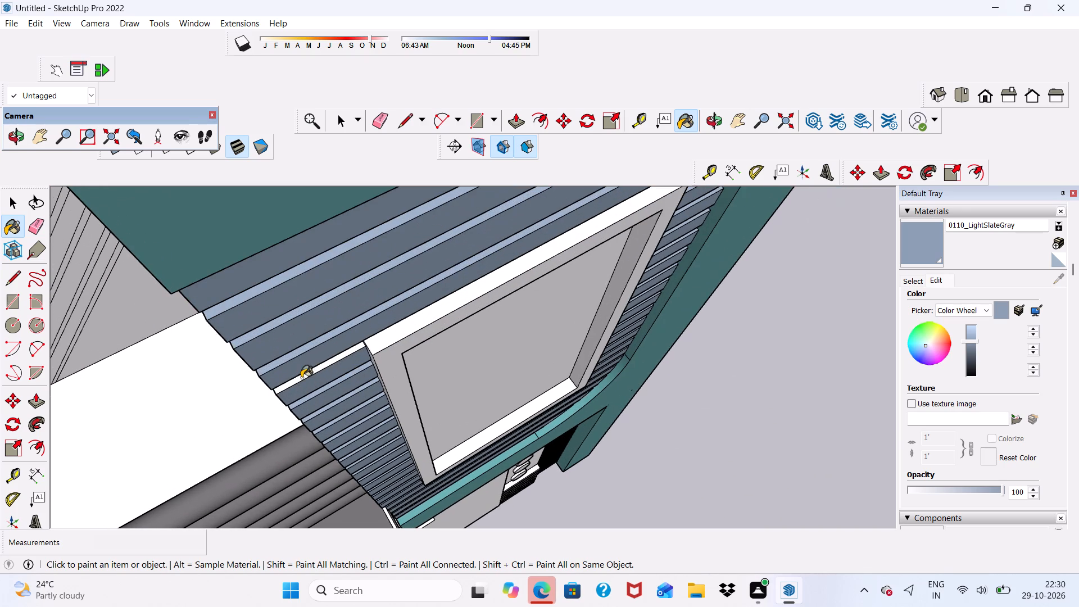
pyautogui.click(301, 377)
# Paint the front face of the lowest window's frame with 0110_LightSlateGray.
pyautogui.moveTo(316, 388); pyautogui.dragTo(451, 260, button='middle')
pyautogui.scroll(2, 451, 260)
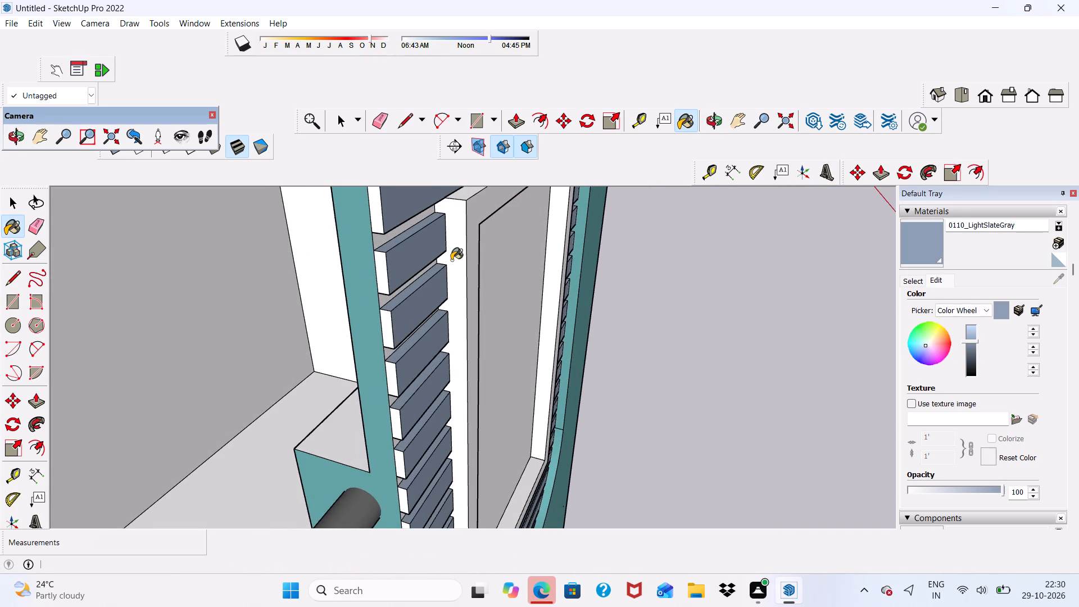
pyautogui.scroll(-1, 460, 275)
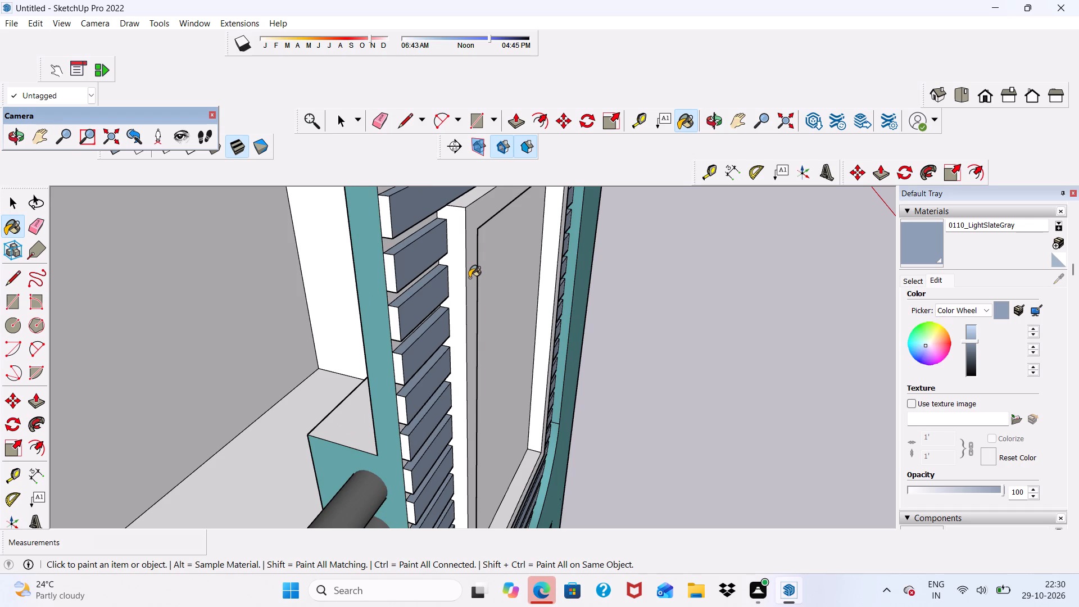
pyautogui.click(470, 277)
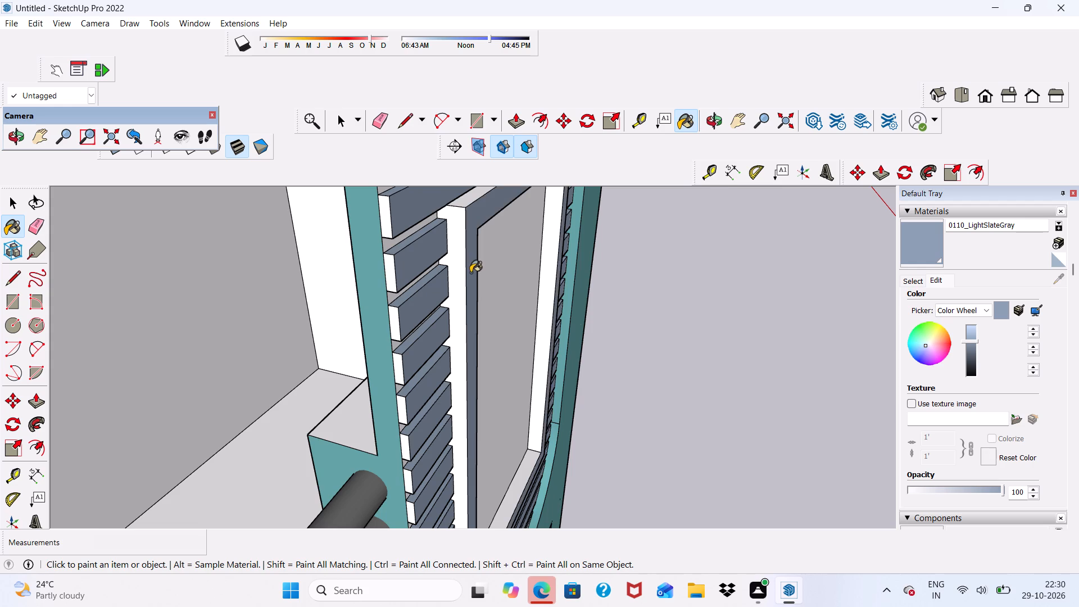
# Paint the inner end faces of the three slats around the lowest window's bottom corner, beside the railing pipes, with 0110_LightSlateGray.
pyautogui.scroll(-4, 410, 347)
pyautogui.scroll(1, 518, 356)
pyautogui.moveTo(506, 372); pyautogui.dragTo(536, 293, button='middle')
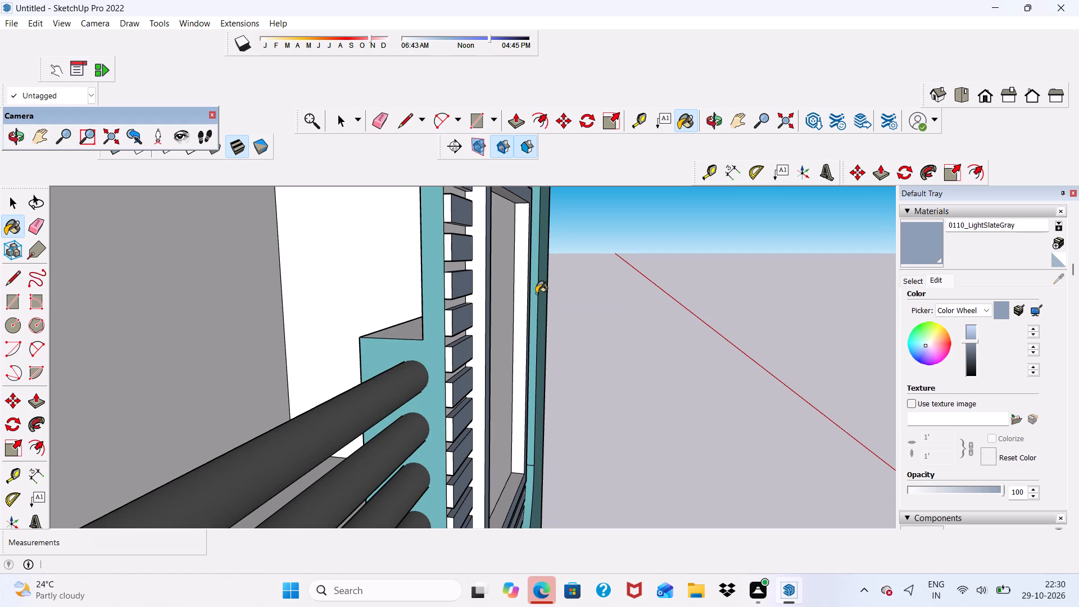
pyautogui.scroll(-6, 536, 290)
pyautogui.scroll(10, 478, 425)
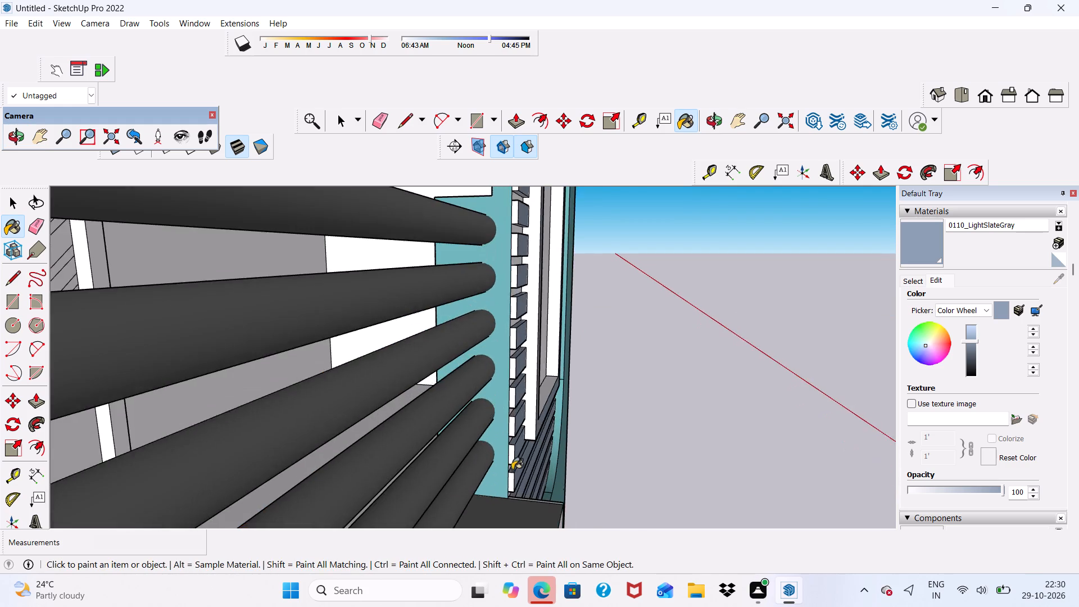
pyautogui.scroll(10, 512, 470)
pyautogui.click(513, 491)
pyautogui.click(503, 395)
pyautogui.click(507, 281)
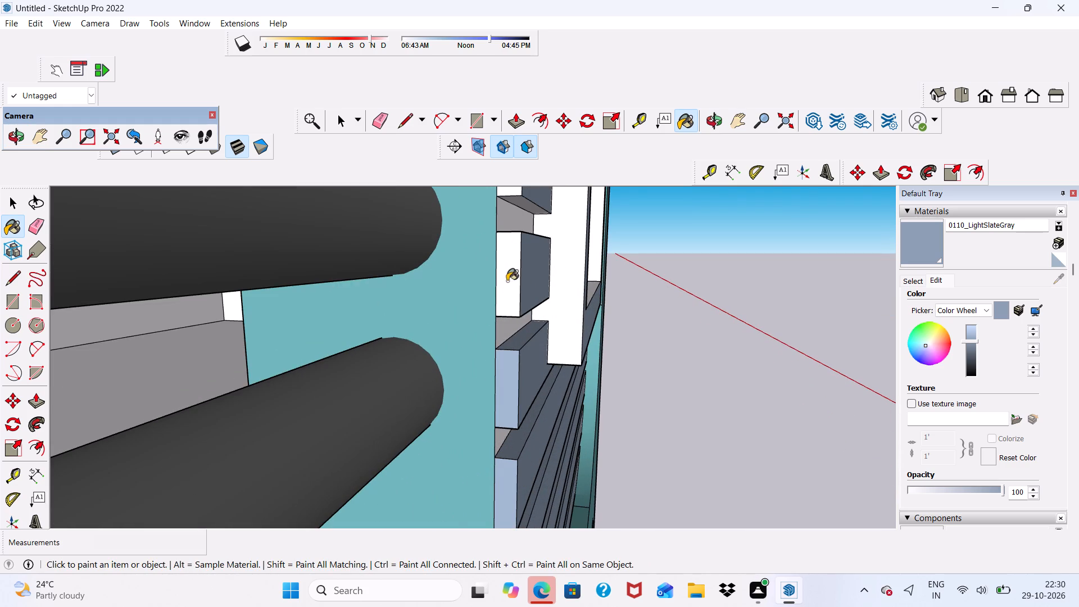
# Paint the undersides of three long slats below the lowest window with 0110_LightSlateGray.
pyautogui.scroll(-2, 508, 285)
pyautogui.moveTo(512, 307); pyautogui.dragTo(389, 281, button='middle')
pyautogui.scroll(5, 468, 409)
pyautogui.moveTo(515, 461); pyautogui.dragTo(365, 210, button='middle')
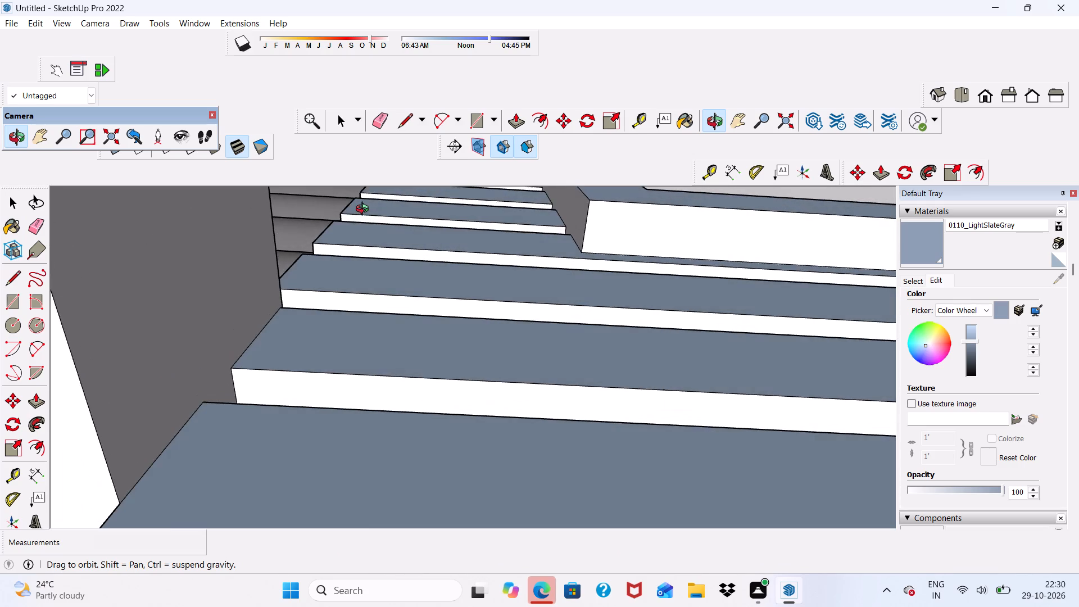
pyautogui.moveTo(365, 210); pyautogui.dragTo(366, 174, button='middle')
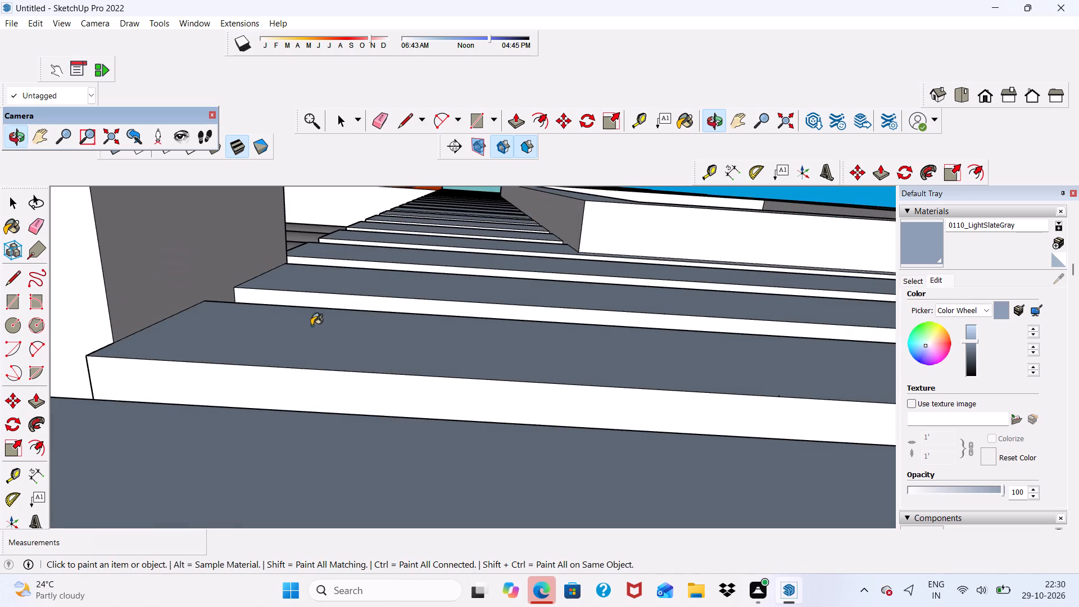
pyautogui.click(287, 394)
pyautogui.scroll(1, 288, 394)
pyautogui.scroll(-1, 290, 389)
pyautogui.scroll(4, 305, 349)
pyautogui.click(332, 281)
pyautogui.scroll(2, 336, 270)
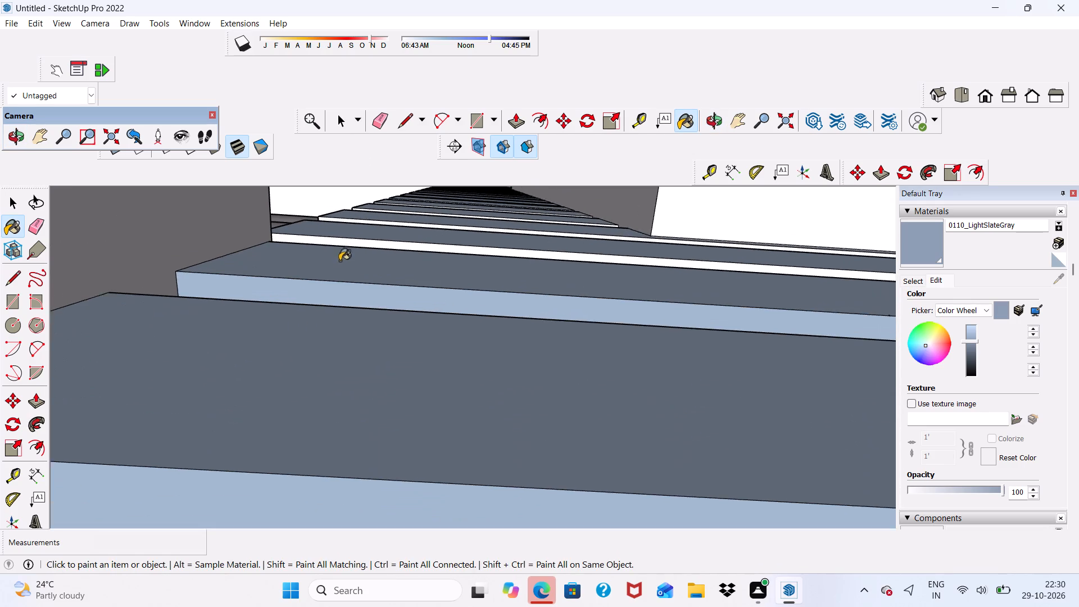
pyautogui.scroll(3, 339, 261)
pyautogui.click(354, 237)
# Paint the undersides of the slat touching the lowest window's bottom edge and two short slats above it with 0110_LightSlateGray.
pyautogui.scroll(-7, 352, 238)
pyautogui.scroll(7, 372, 212)
pyautogui.scroll(-1, 372, 206)
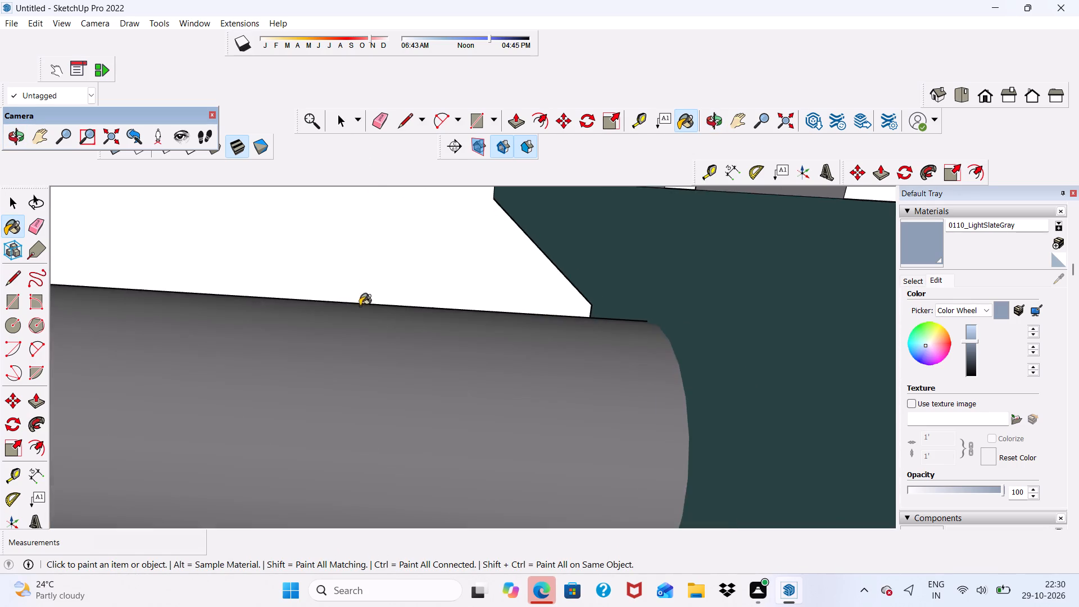
pyautogui.scroll(1, 360, 306)
pyautogui.scroll(-7, 336, 235)
pyautogui.middleClick(378, 313)
pyautogui.scroll(1, 376, 272)
pyautogui.scroll(-5, 376, 238)
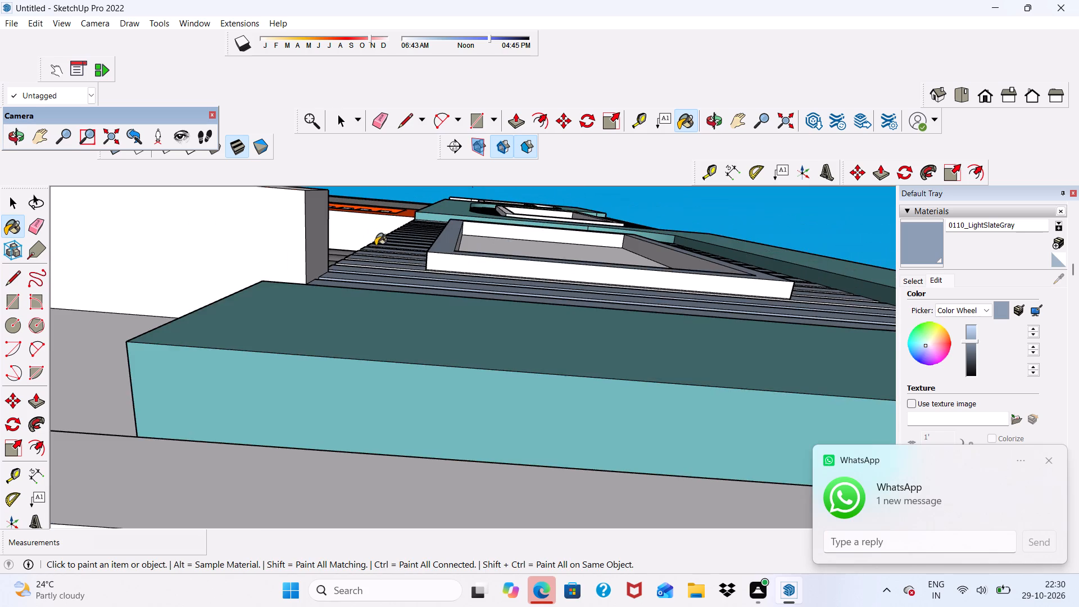
pyautogui.moveTo(375, 262); pyautogui.dragTo(377, 311, button='middle')
pyautogui.scroll(9, 377, 311)
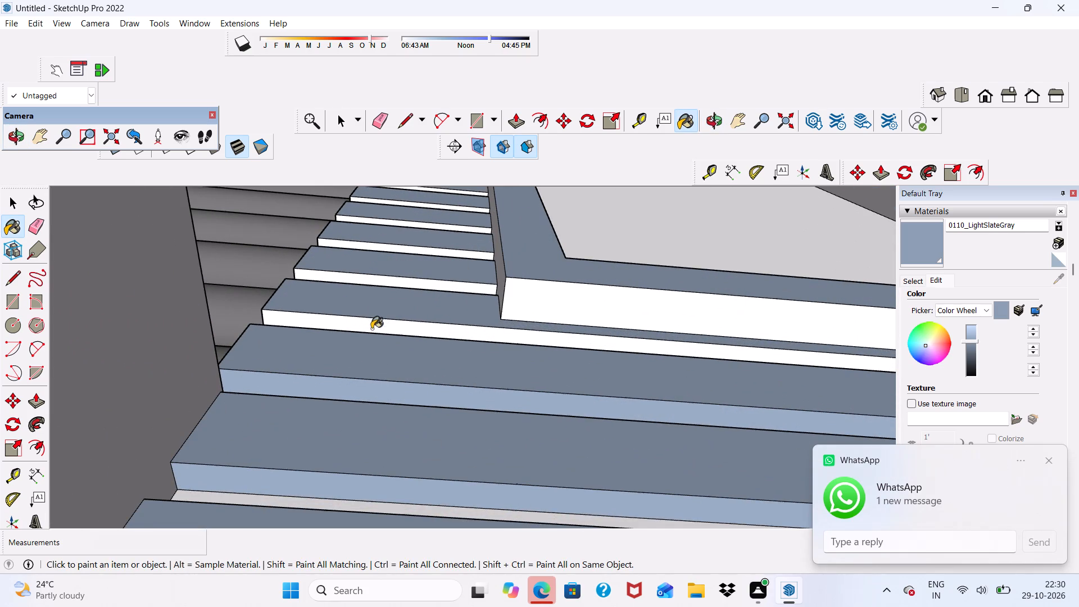
pyautogui.click(371, 329)
pyautogui.click(371, 284)
pyautogui.scroll(5, 379, 248)
pyautogui.click(379, 248)
# Paint the undersides of the next four short slats up the lowest window's inner side with 0110_LightSlateGray.
pyautogui.scroll(-6, 379, 248)
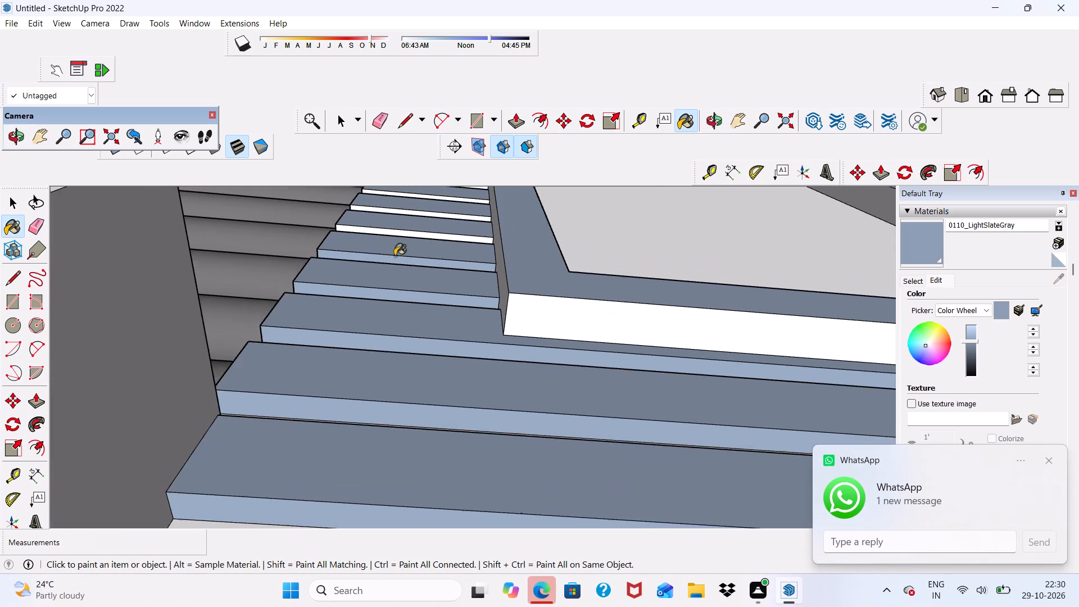
pyautogui.scroll(9, 411, 198)
pyautogui.click(362, 275)
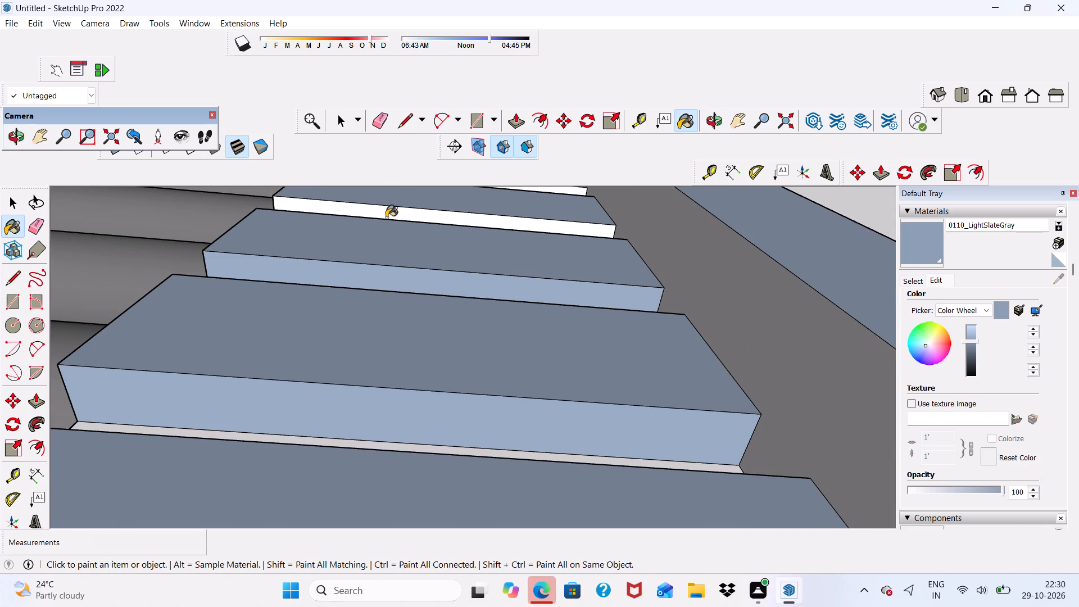
pyautogui.click(386, 218)
pyautogui.scroll(-12, 387, 215)
pyautogui.scroll(11, 414, 265)
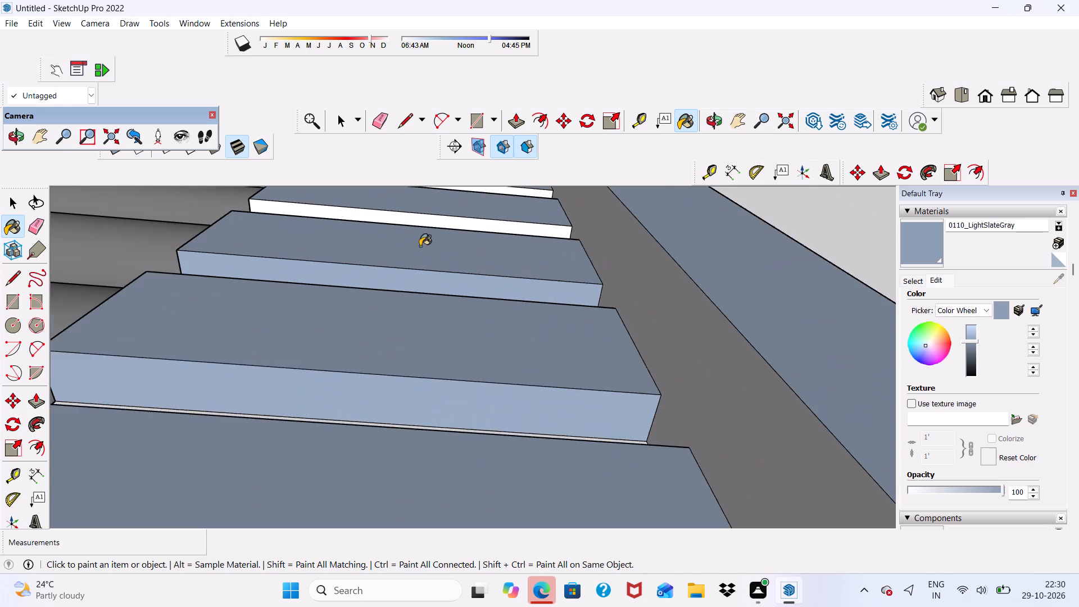
pyautogui.scroll(1, 420, 246)
pyautogui.click(426, 219)
pyautogui.scroll(-6, 423, 229)
pyautogui.scroll(5, 437, 215)
pyautogui.click(452, 201)
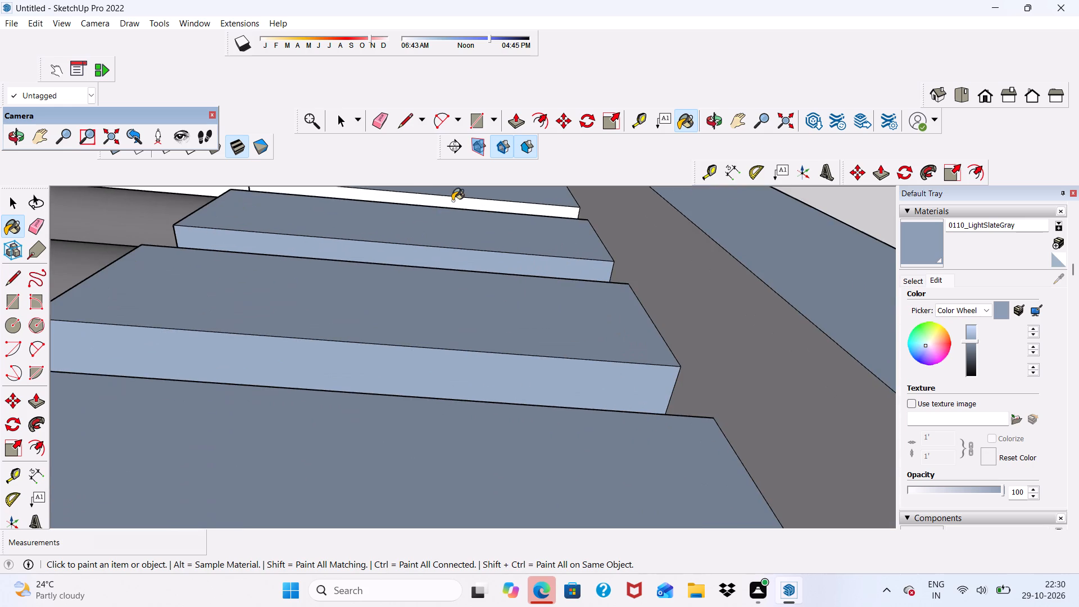
# Paint the undersides of two more short slats up the lowest window's inner side with 0110_LightSlateGray.
pyautogui.scroll(-9, 429, 264)
pyautogui.scroll(9, 483, 207)
pyautogui.click(473, 257)
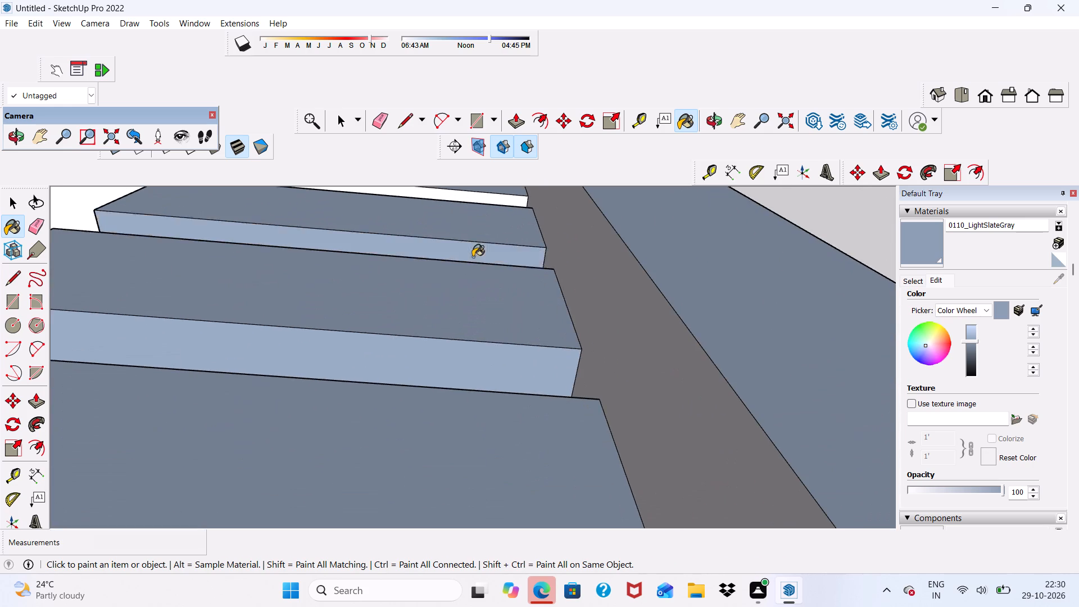
pyautogui.scroll(-7, 465, 262)
pyautogui.scroll(6, 418, 276)
pyautogui.click(424, 212)
pyautogui.scroll(-6, 395, 315)
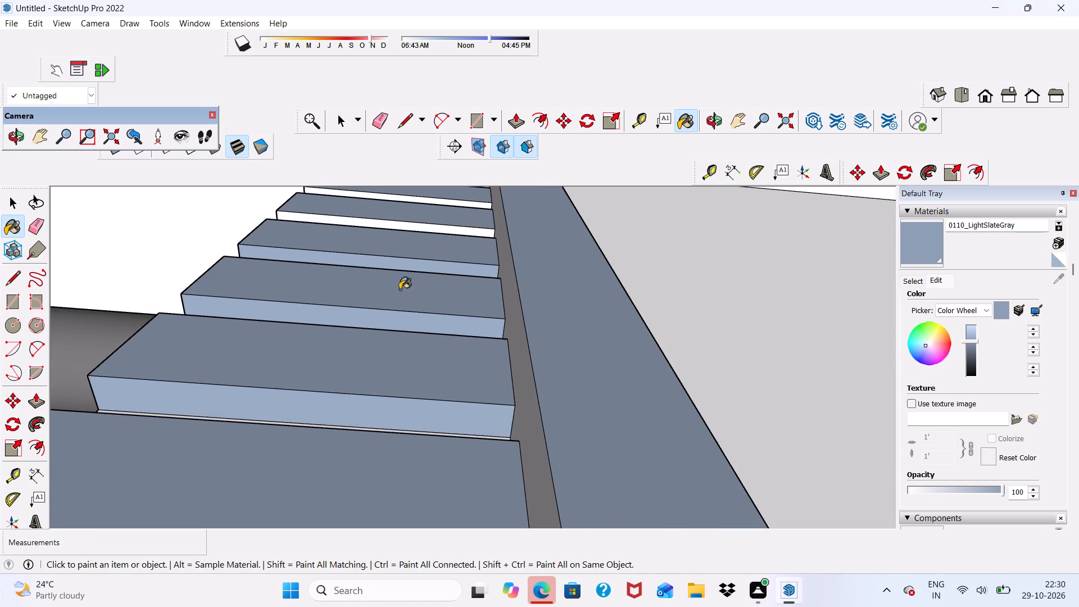
# Paint the undersides of the next four short slats up the lowest window's inner side with 0110_LightSlateGray.
pyautogui.scroll(4, 446, 225)
pyautogui.click(451, 242)
pyautogui.scroll(-6, 446, 257)
pyautogui.scroll(5, 456, 241)
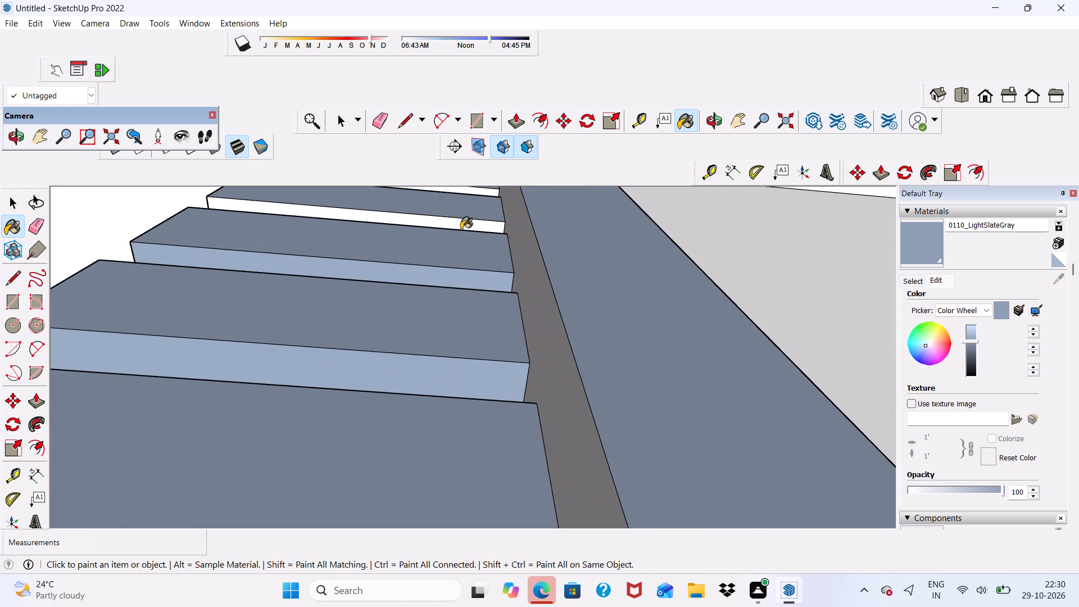
pyautogui.click(462, 227)
pyautogui.scroll(-5, 473, 304)
pyautogui.scroll(5, 456, 228)
pyautogui.click(458, 227)
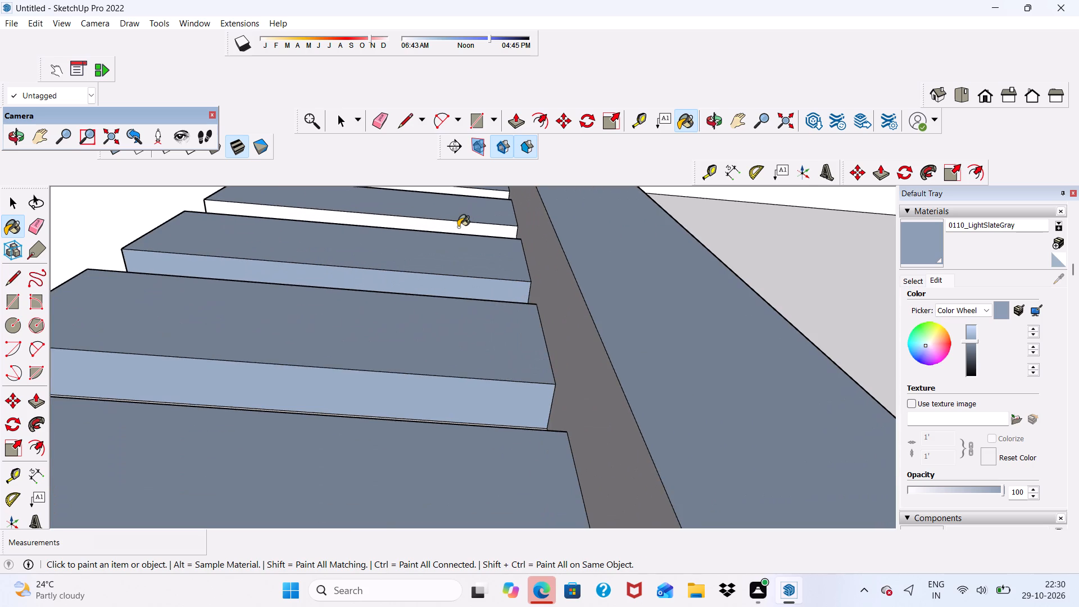
pyautogui.scroll(-4, 457, 232)
pyautogui.scroll(5, 459, 201)
pyautogui.click(459, 209)
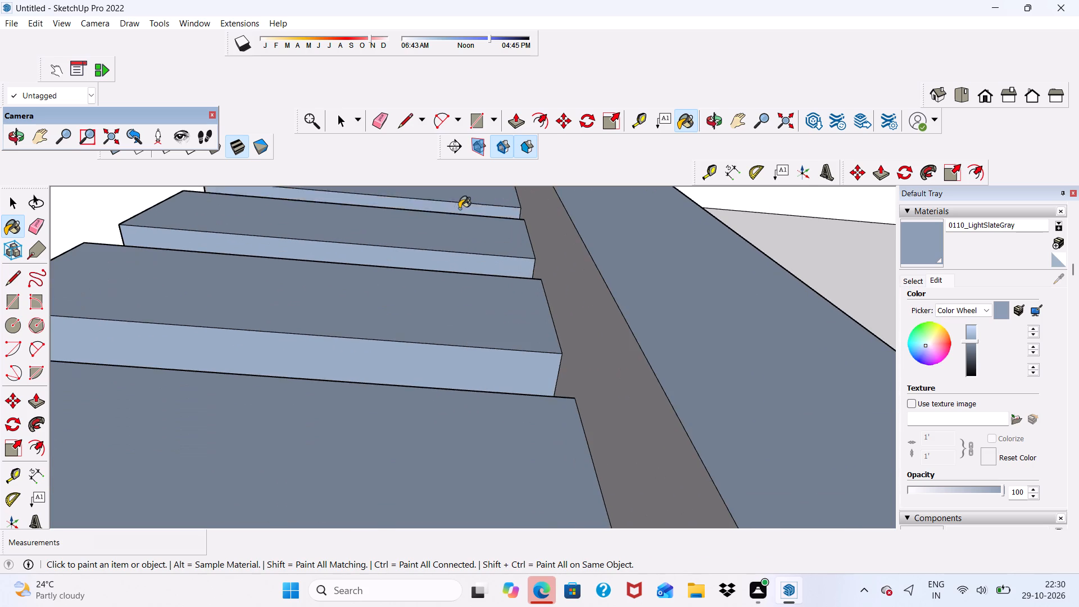
# Paint the undersides of the last three short slats up the lowest window's inner side with 0110_LightSlateGray.
pyautogui.scroll(-8, 459, 213)
pyautogui.scroll(5, 466, 209)
pyautogui.click(466, 209)
pyautogui.scroll(-6, 465, 250)
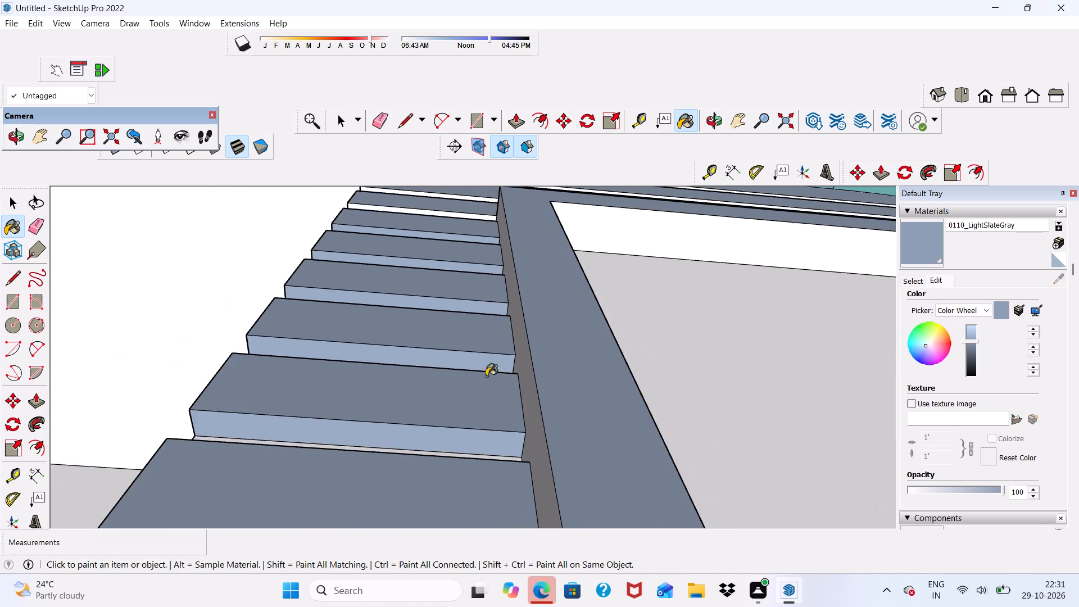
pyautogui.scroll(6, 468, 228)
pyautogui.click(468, 212)
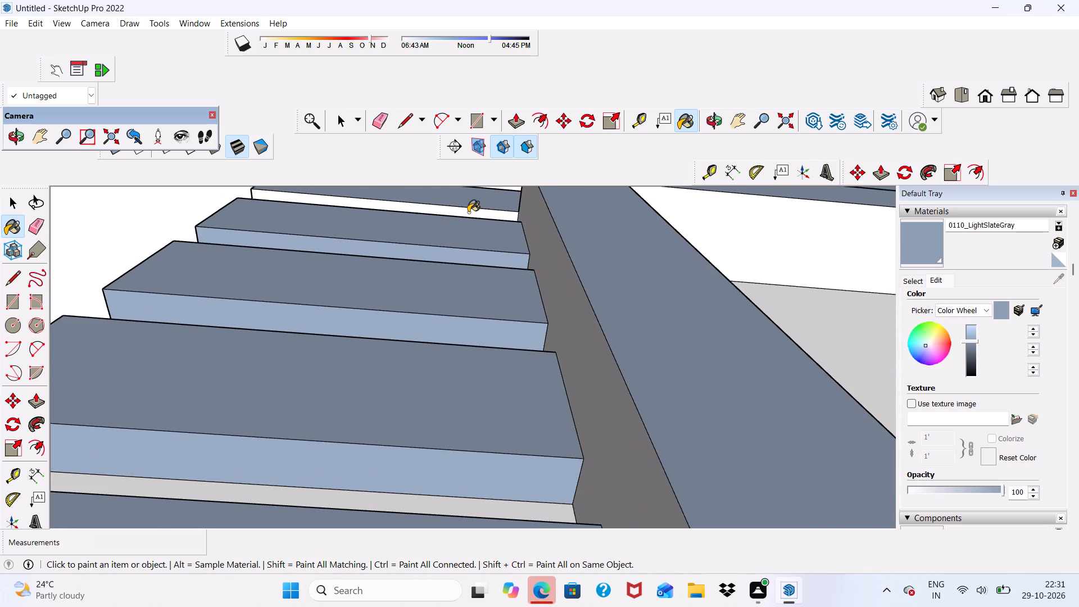
pyautogui.scroll(-10, 468, 212)
pyautogui.scroll(6, 448, 259)
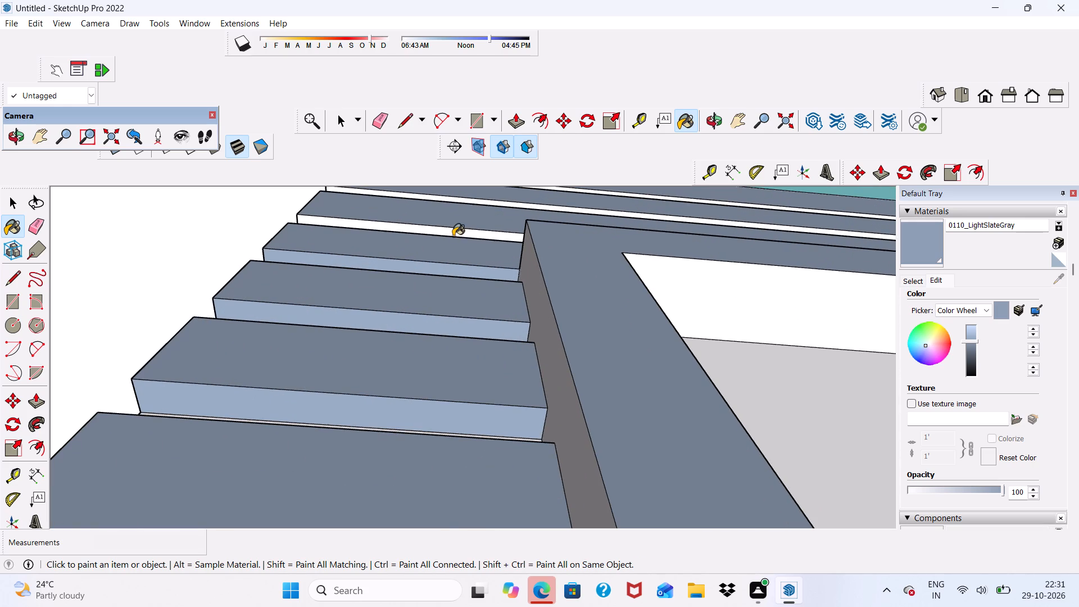
pyautogui.click(453, 236)
# Paint the undersides of the long slat at the lowest window's top edge and the long slats above it with 0110_LightSlateGray.
pyautogui.scroll(-11, 447, 248)
pyautogui.scroll(7, 463, 243)
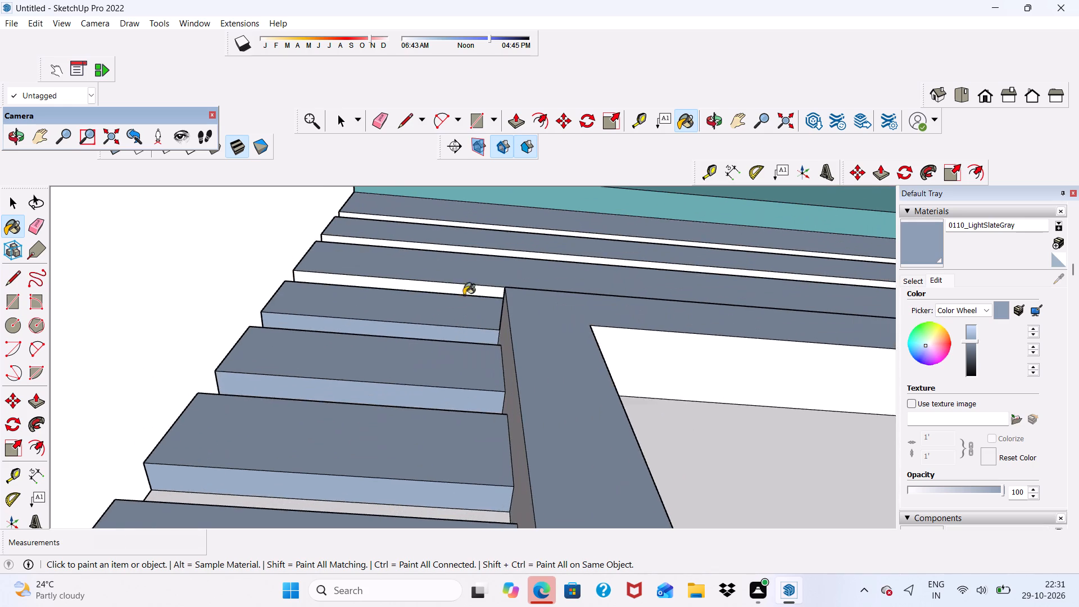
pyautogui.scroll(2, 464, 295)
pyautogui.click(459, 288)
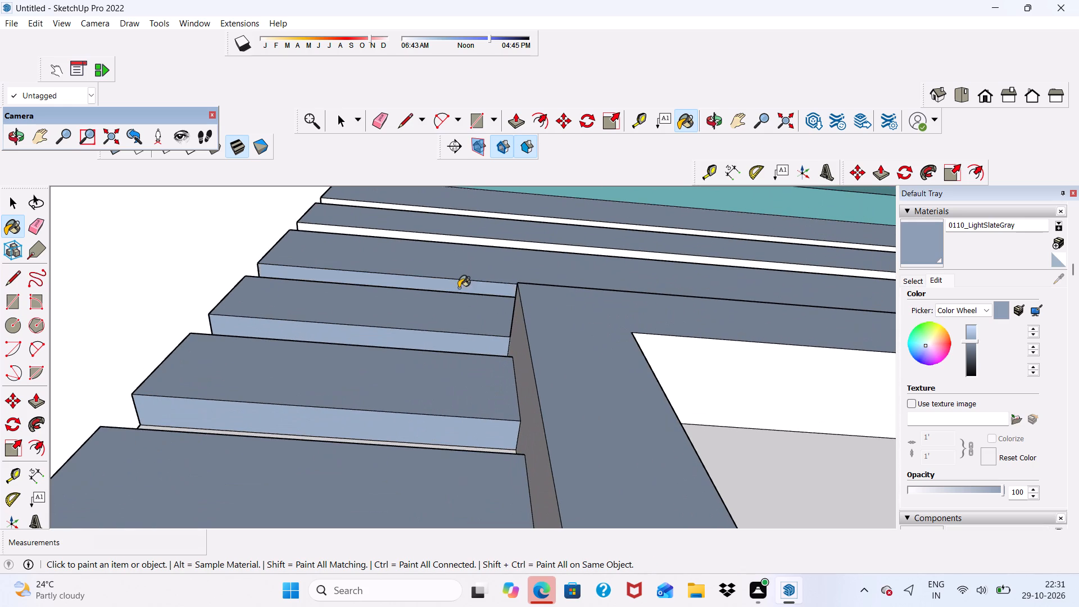
pyautogui.scroll(3, 473, 247)
pyautogui.click(475, 244)
pyautogui.scroll(3, 456, 203)
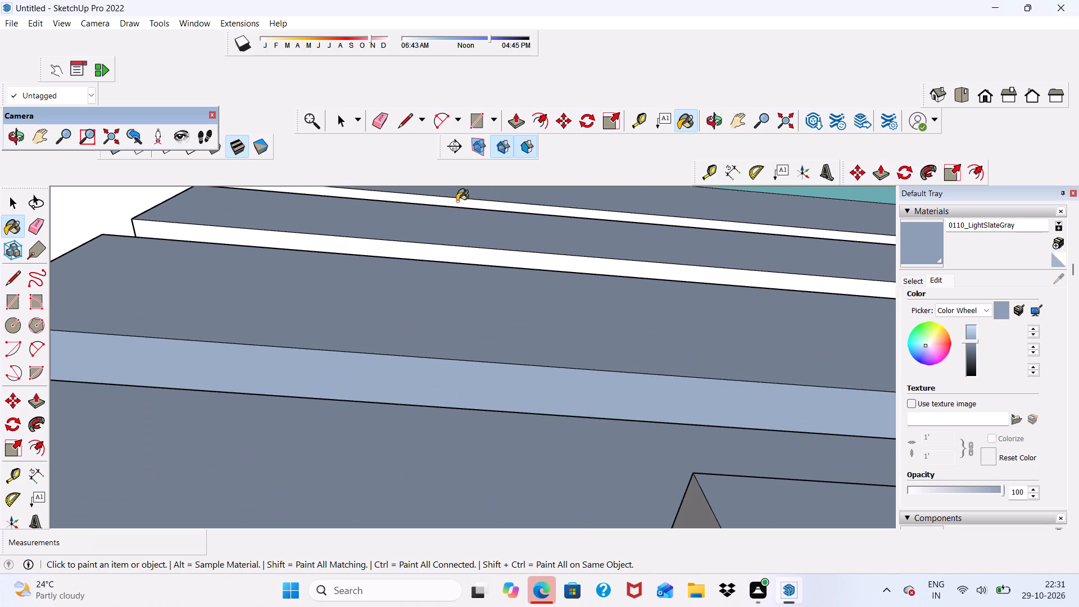
pyautogui.click(457, 201)
pyautogui.click(443, 253)
# Paint the balcony-side end faces of the two long slats just above the lowest window with 0110_LightSlateGray.
pyautogui.scroll(-7, 443, 253)
pyautogui.moveTo(366, 345); pyautogui.dragTo(501, 432, button='middle')
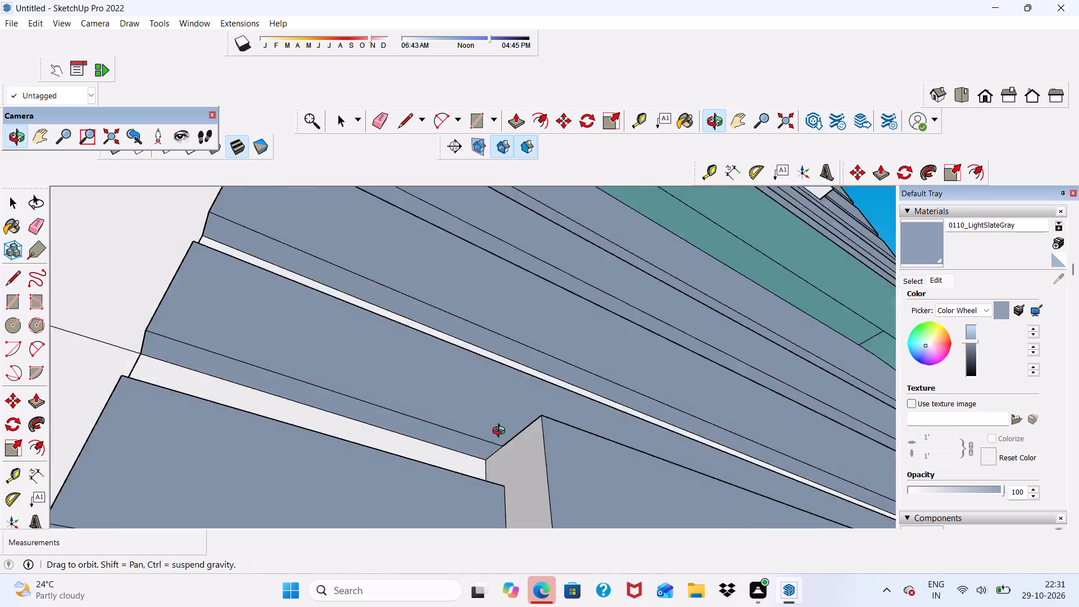
pyautogui.moveTo(501, 432); pyautogui.dragTo(616, 513, button='middle')
pyautogui.click(334, 348)
pyautogui.scroll(-6, 300, 339)
pyautogui.scroll(3, 350, 244)
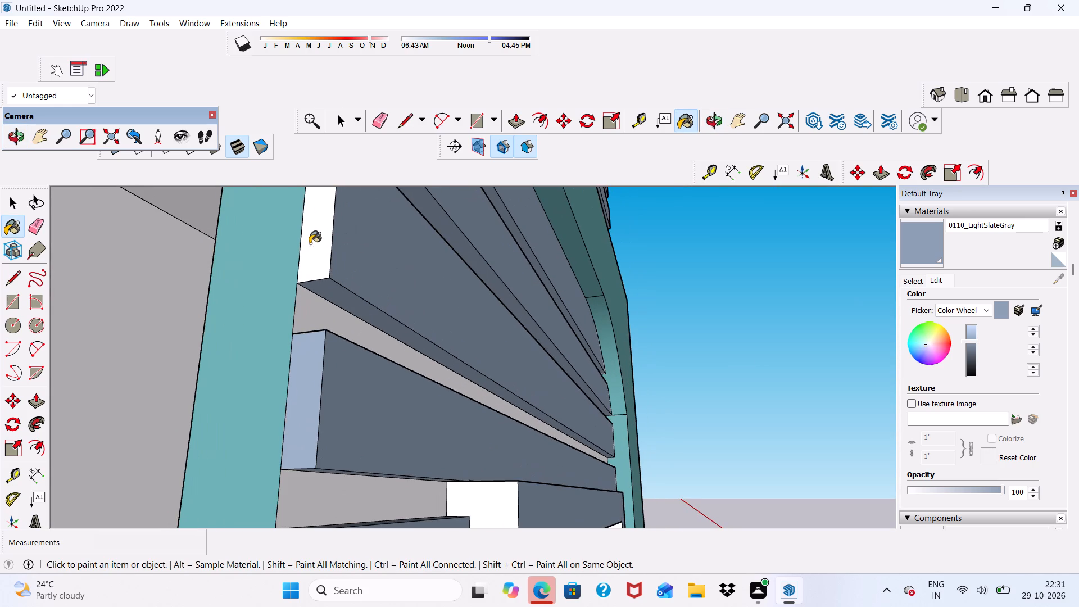
pyautogui.click(329, 234)
# Paint the balcony-side end faces of the top three short slats beside the lowest window with 0110_LightSlateGray.
pyautogui.scroll(-8, 373, 247)
pyautogui.scroll(-2, 382, 320)
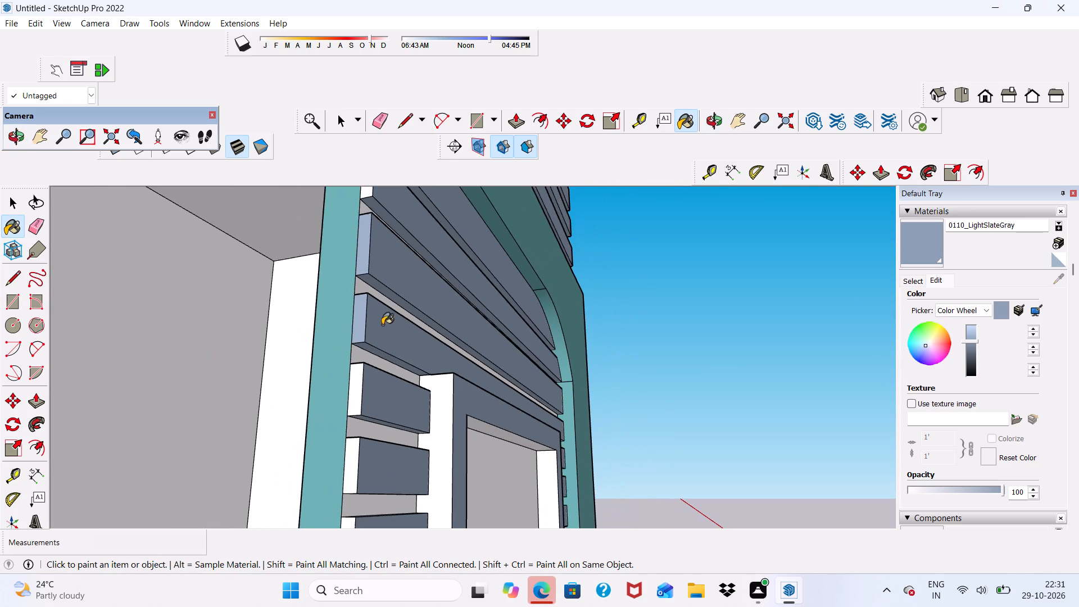
pyautogui.scroll(4, 318, 383)
pyautogui.click(377, 380)
pyautogui.scroll(-6, 372, 343)
pyautogui.scroll(5, 382, 441)
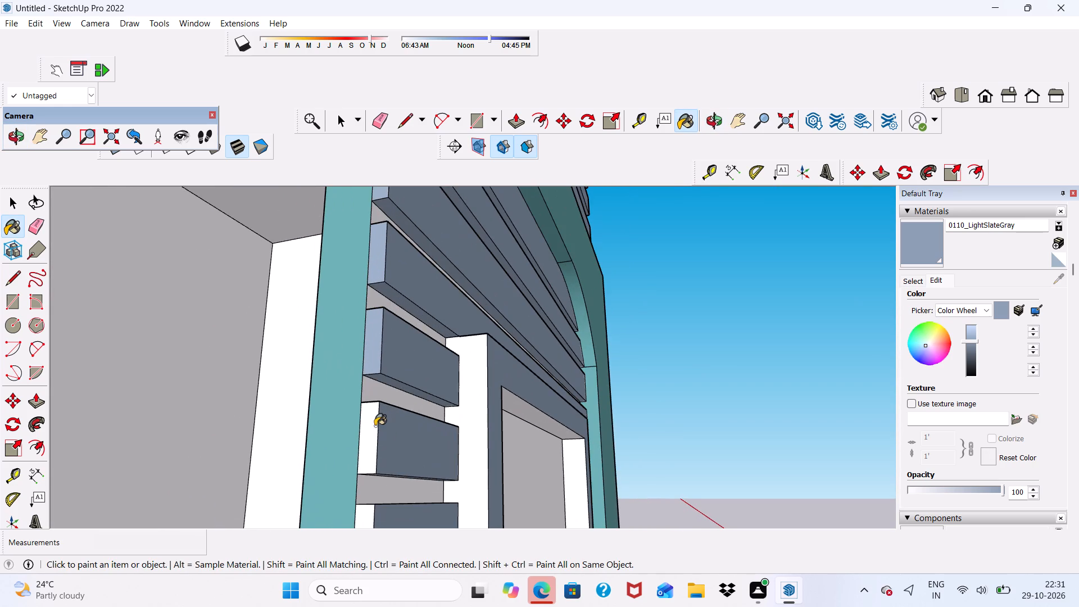
pyautogui.click(375, 426)
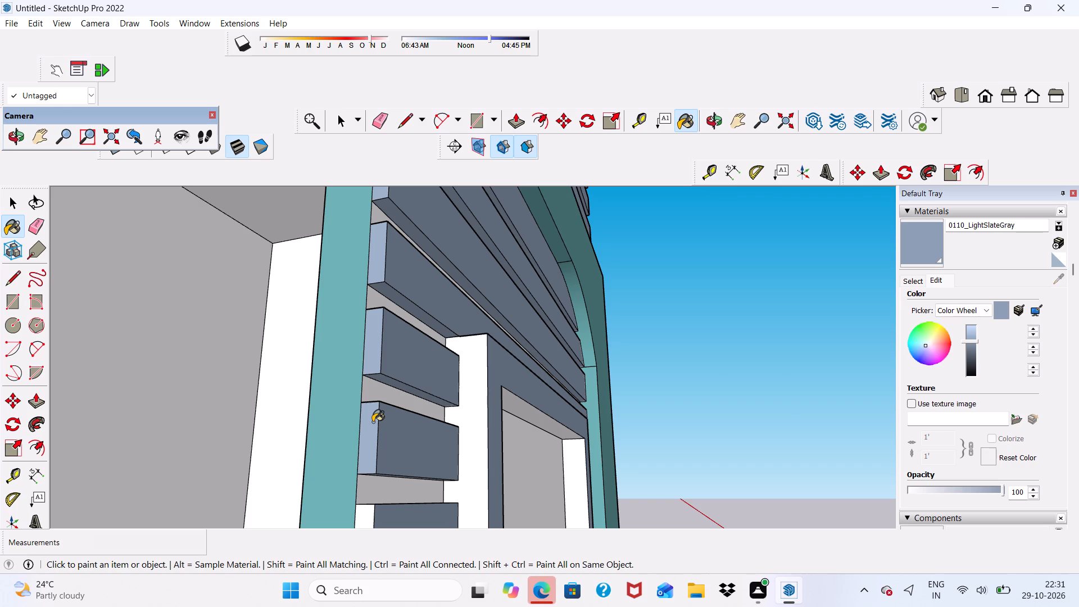
pyautogui.scroll(1, 373, 422)
pyautogui.scroll(-7, 373, 406)
pyautogui.scroll(4, 373, 468)
pyautogui.click(371, 480)
pyautogui.scroll(-2, 361, 470)
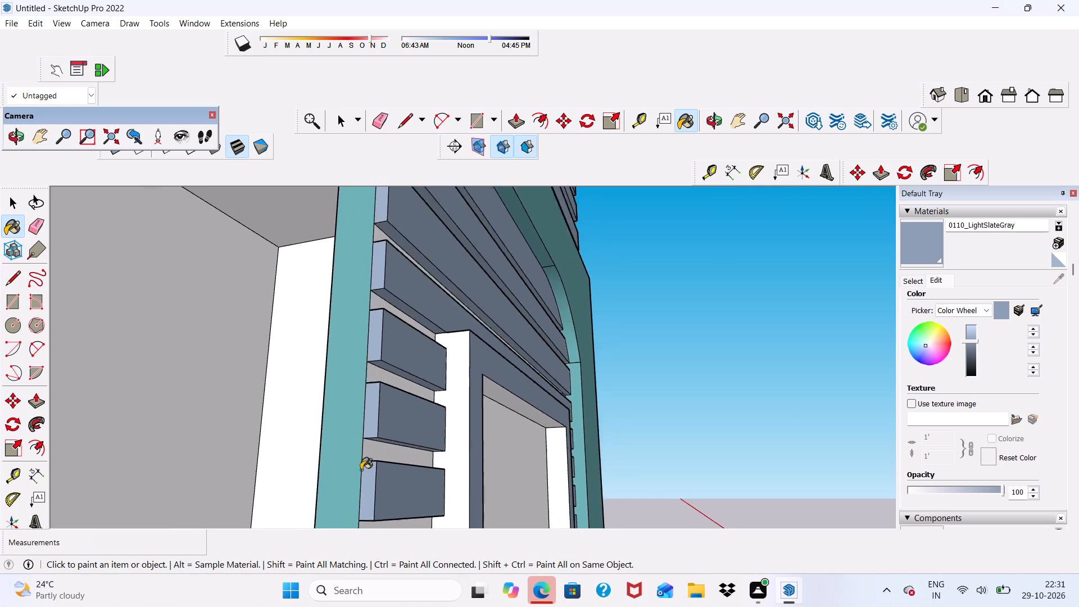
# Paint the balcony-side end faces of the top two long slats above the lowest window with 0110_LightSlateGray.
pyautogui.scroll(-8, 361, 470)
pyautogui.moveTo(387, 451); pyautogui.dragTo(381, 541, button='middle')
pyautogui.scroll(1, 333, 429)
pyautogui.scroll(5, 374, 294)
pyautogui.click(375, 282)
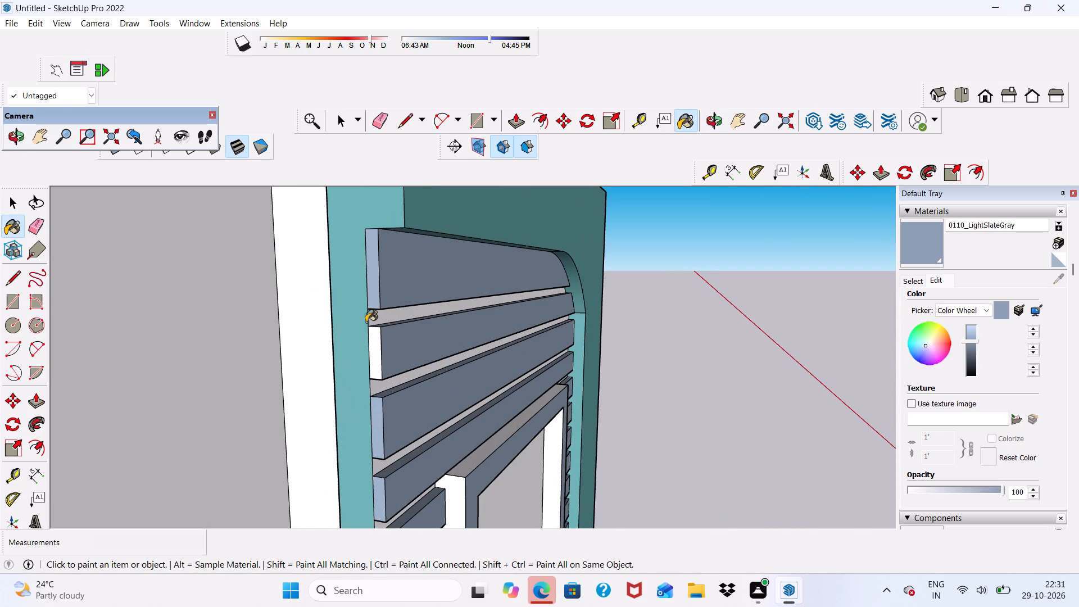
pyautogui.click(375, 342)
# Paint the end faces of the next three short slats down the lowest window's inner side with 0110_LightSlateGray, keeping the wall 0081_CadetBlue.
pyautogui.scroll(-6, 375, 337)
pyautogui.scroll(-11, 411, 206)
pyautogui.scroll(6, 377, 375)
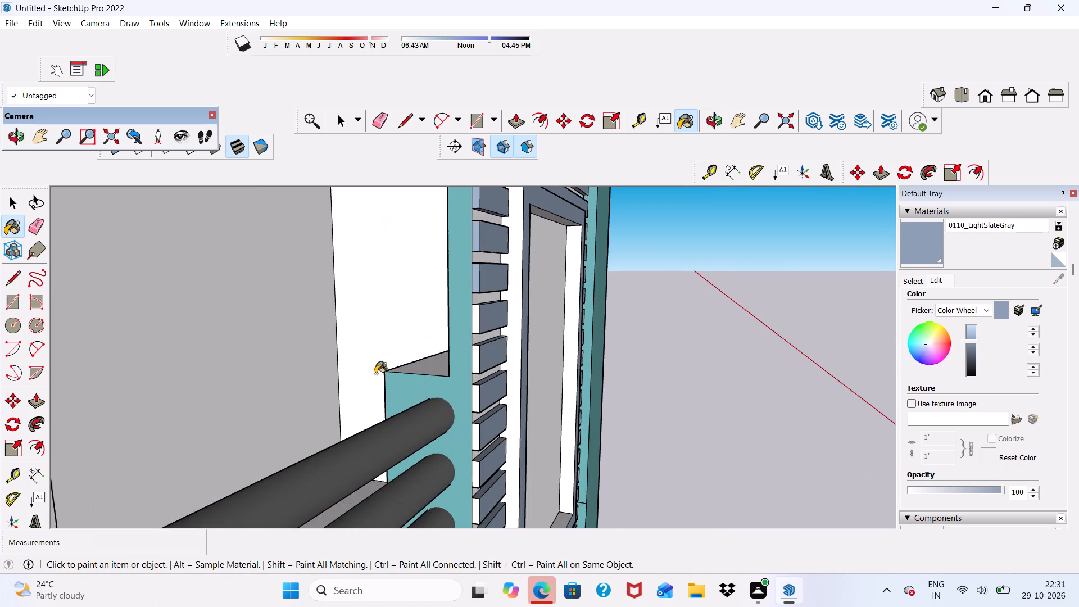
pyautogui.scroll(5, 472, 381)
pyautogui.click(469, 343)
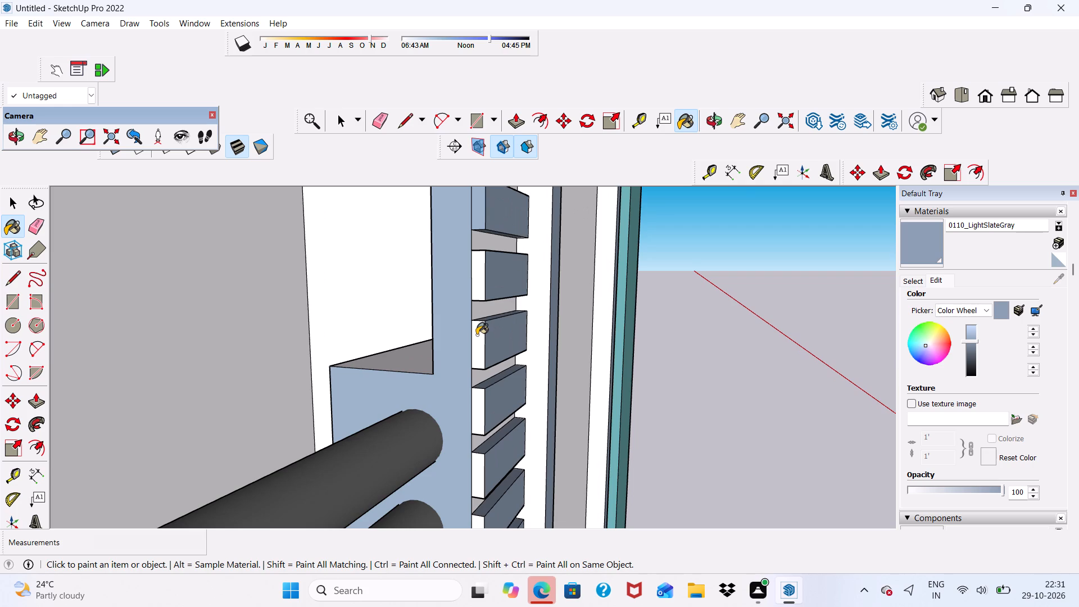
pyautogui.hotkey('ctrl', 'z')
pyautogui.click(477, 278)
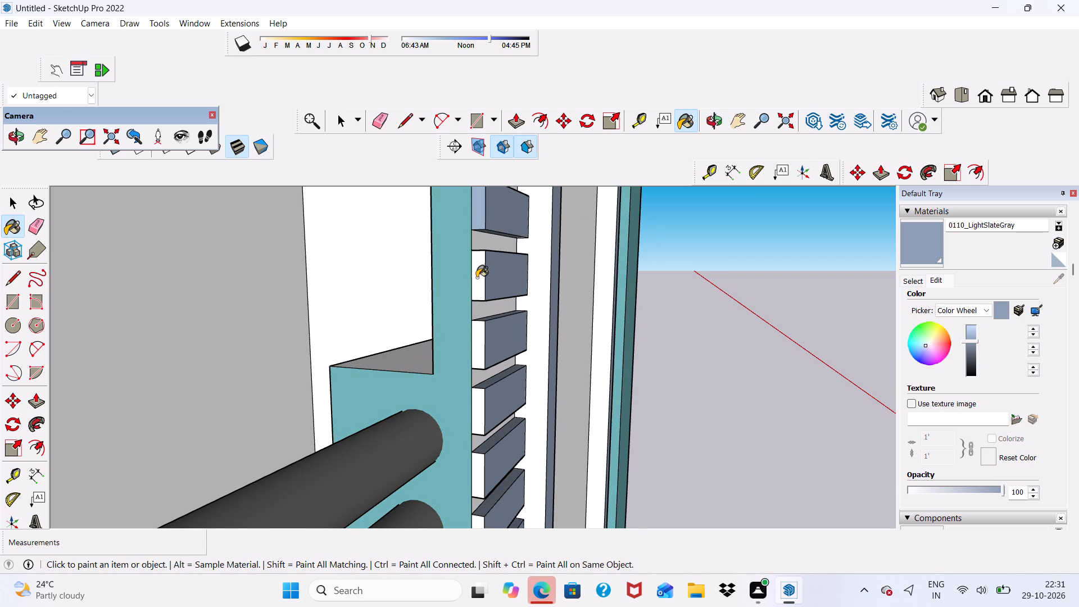
pyautogui.scroll(3, 466, 368)
pyautogui.click(481, 341)
pyautogui.click(483, 413)
# Paint the end faces of the next four short slats down beside the balcony rails with 0110_LightSlateGray.
pyautogui.scroll(-6, 538, 200)
pyautogui.scroll(3, 496, 406)
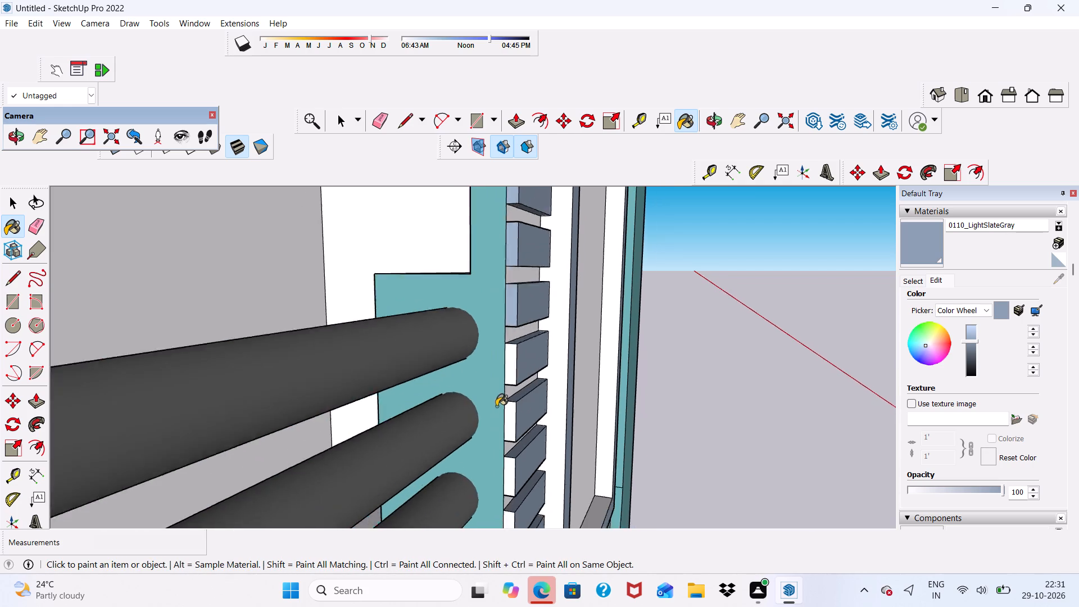
pyautogui.scroll(4, 496, 406)
pyautogui.click(520, 332)
pyautogui.click(524, 422)
pyautogui.scroll(-6, 522, 260)
pyautogui.scroll(6, 504, 464)
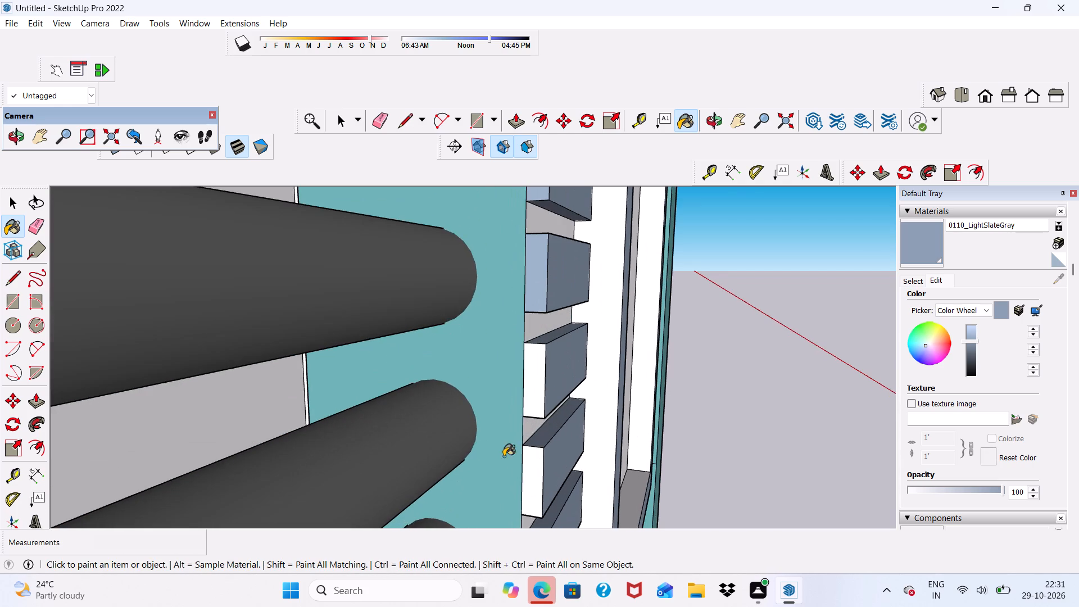
pyautogui.click(531, 364)
pyautogui.scroll(-5, 533, 377)
pyautogui.scroll(2, 550, 464)
pyautogui.click(534, 441)
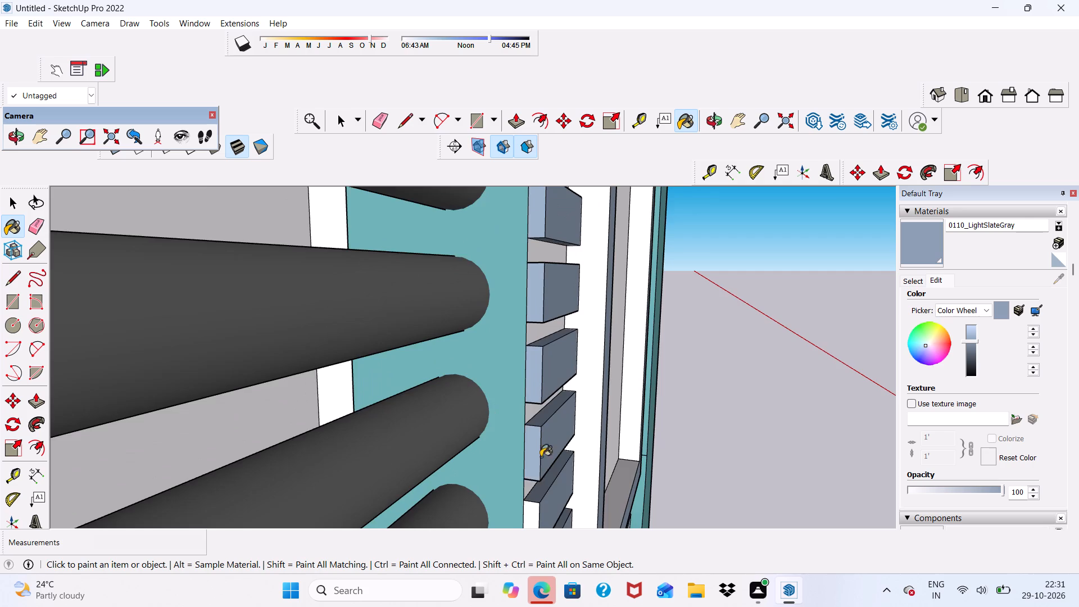
# Paint the end faces of two more slats further down beside the balcony rails with 0110_LightSlateGray.
pyautogui.scroll(1, 545, 493)
pyautogui.scroll(-6, 525, 323)
pyautogui.scroll(5, 500, 465)
pyautogui.click(540, 429)
pyautogui.scroll(-2, 513, 337)
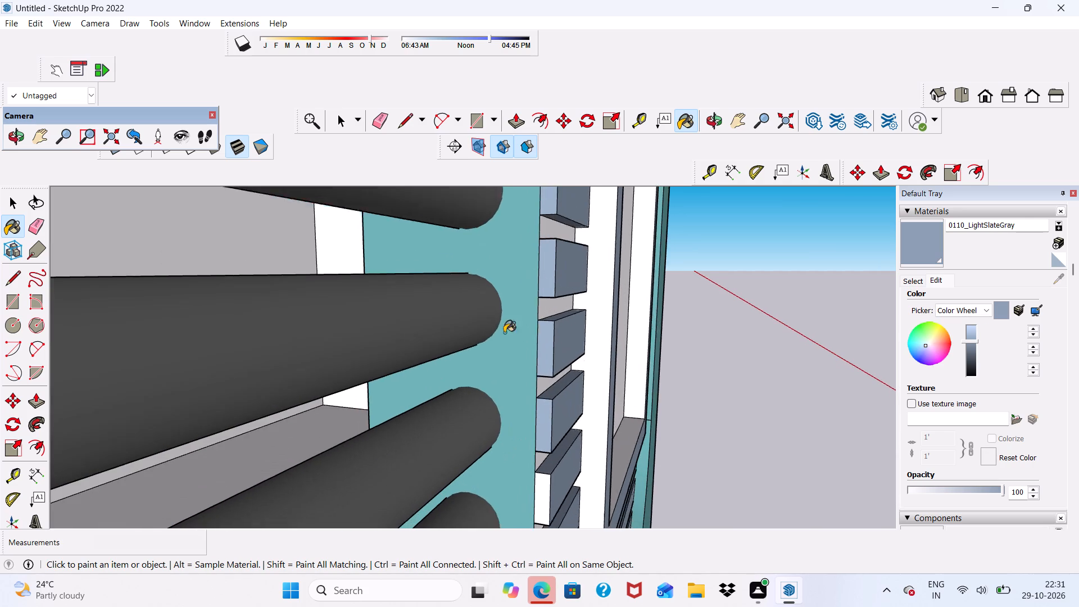
pyautogui.scroll(-6, 504, 333)
pyautogui.scroll(5, 556, 449)
pyautogui.click(515, 416)
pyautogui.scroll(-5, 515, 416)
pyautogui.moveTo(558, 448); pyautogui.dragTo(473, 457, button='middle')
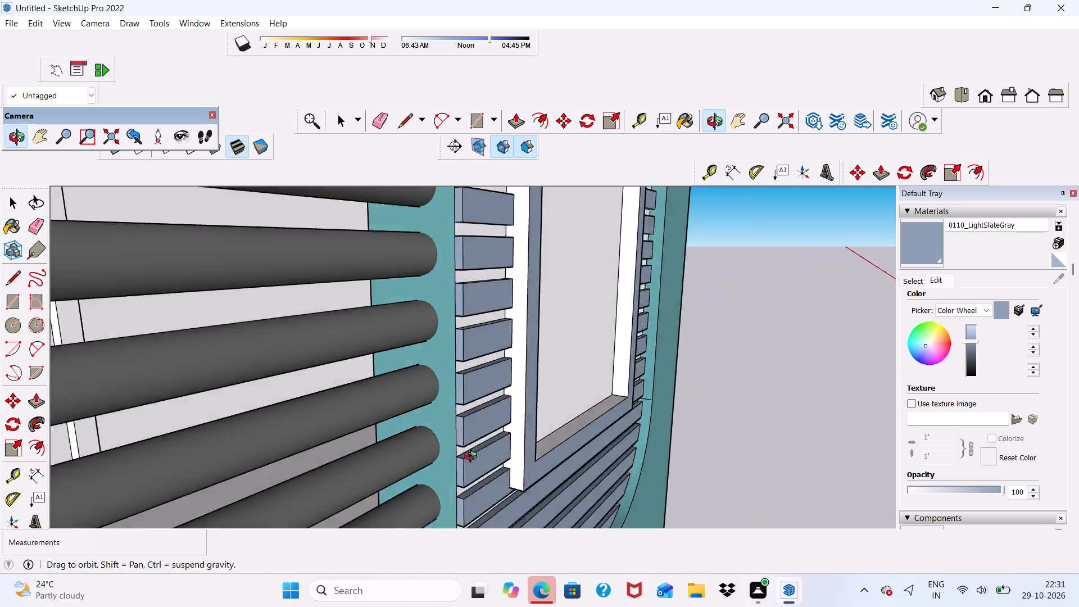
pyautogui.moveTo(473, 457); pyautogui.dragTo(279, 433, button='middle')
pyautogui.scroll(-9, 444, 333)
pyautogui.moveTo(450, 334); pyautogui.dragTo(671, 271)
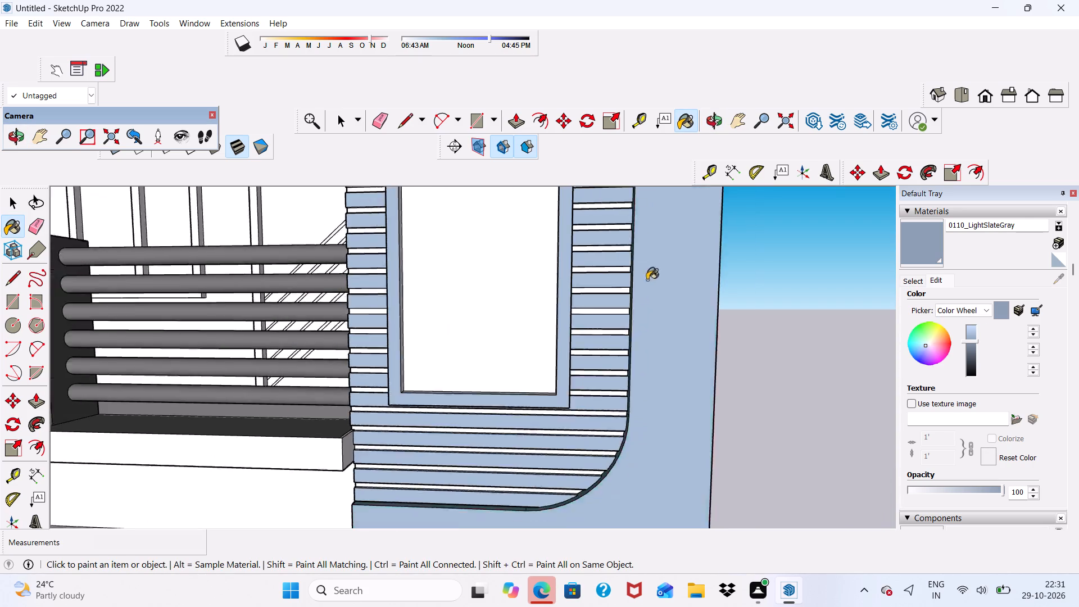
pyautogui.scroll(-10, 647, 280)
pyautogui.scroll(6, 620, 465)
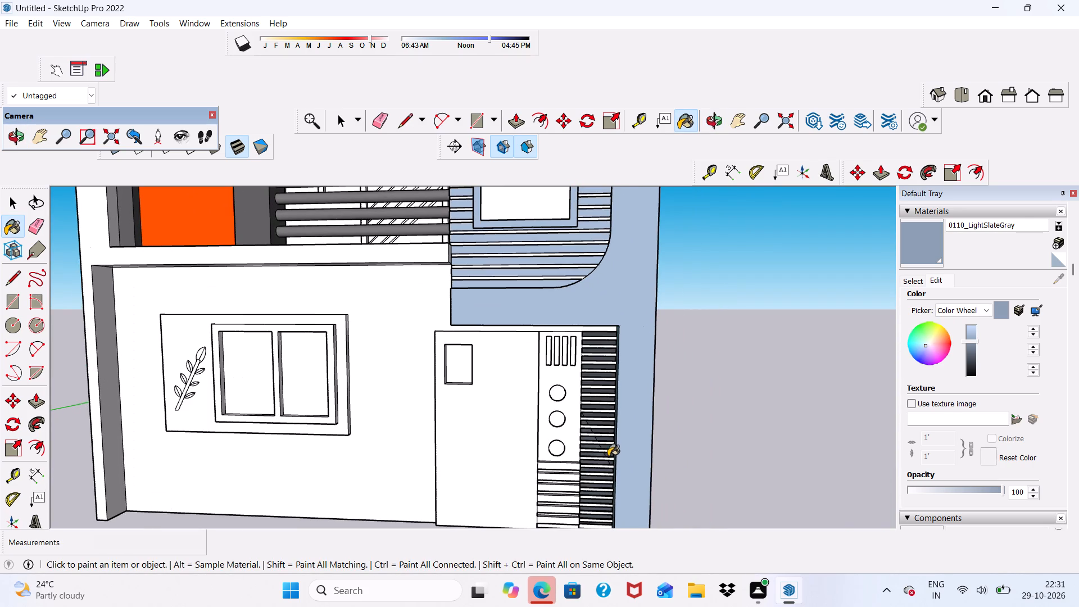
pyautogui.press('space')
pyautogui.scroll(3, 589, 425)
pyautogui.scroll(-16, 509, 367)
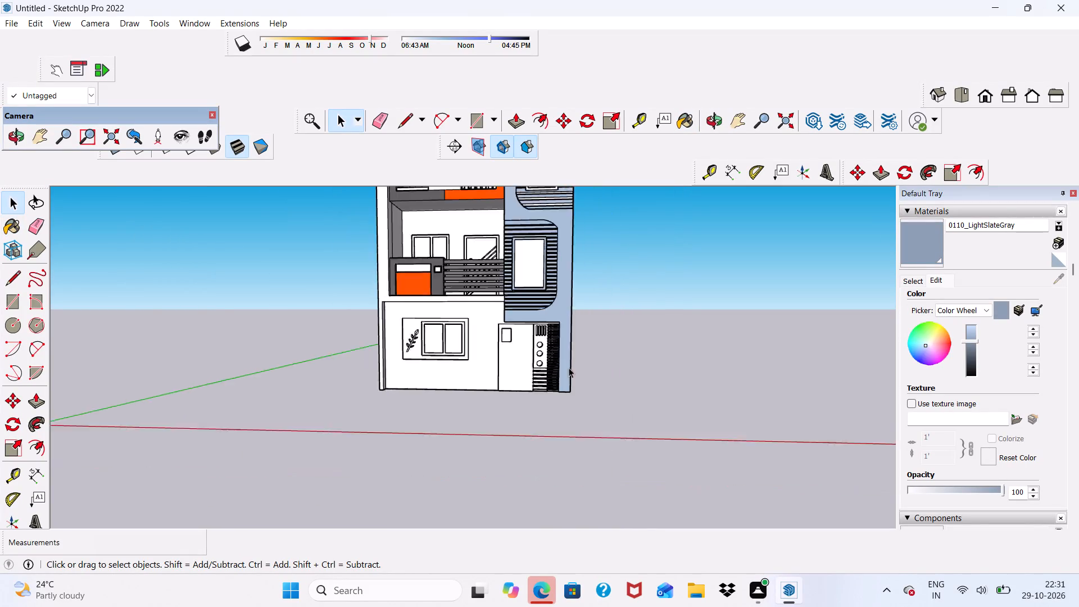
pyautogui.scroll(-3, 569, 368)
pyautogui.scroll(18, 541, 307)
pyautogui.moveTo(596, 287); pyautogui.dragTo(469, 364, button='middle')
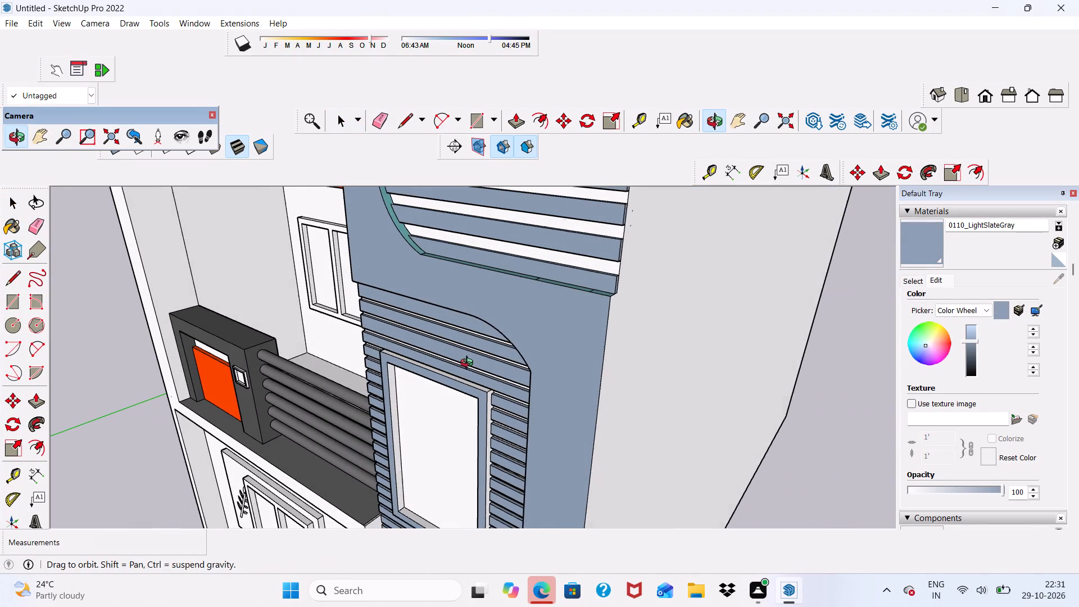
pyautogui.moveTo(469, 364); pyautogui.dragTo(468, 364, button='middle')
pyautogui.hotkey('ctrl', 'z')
# Examine the painted facade from the side and front, checking the window wall, slats and balconies on every storey.
pyautogui.moveTo(510, 325); pyautogui.dragTo(525, 314, button='middle')
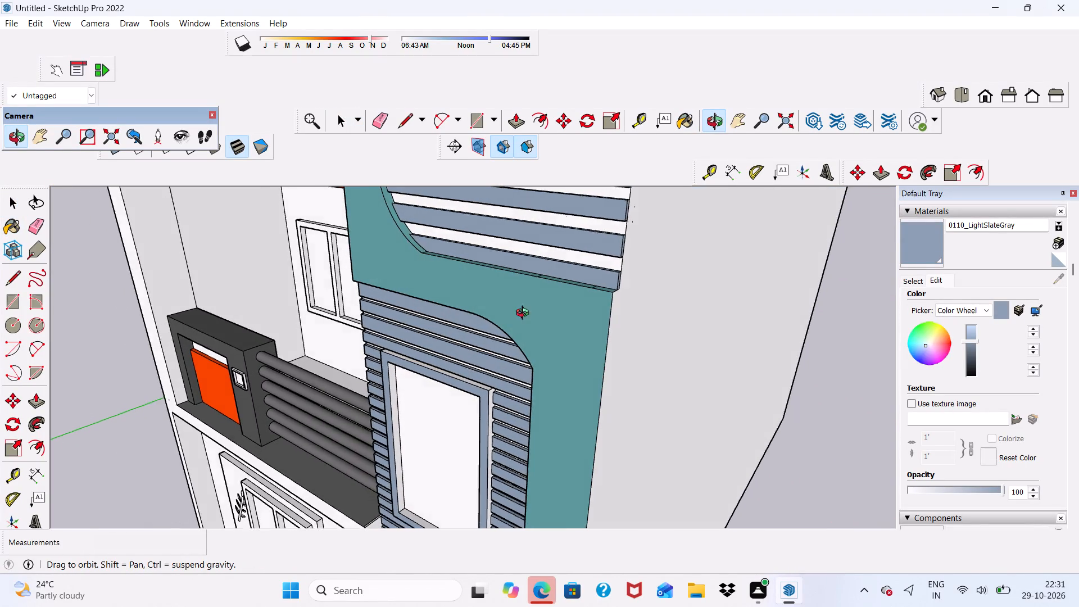
pyautogui.moveTo(525, 314); pyautogui.dragTo(633, 269, button='middle')
pyautogui.scroll(-12, 621, 277)
pyautogui.moveTo(539, 375); pyautogui.dragTo(800, 380, button='middle')
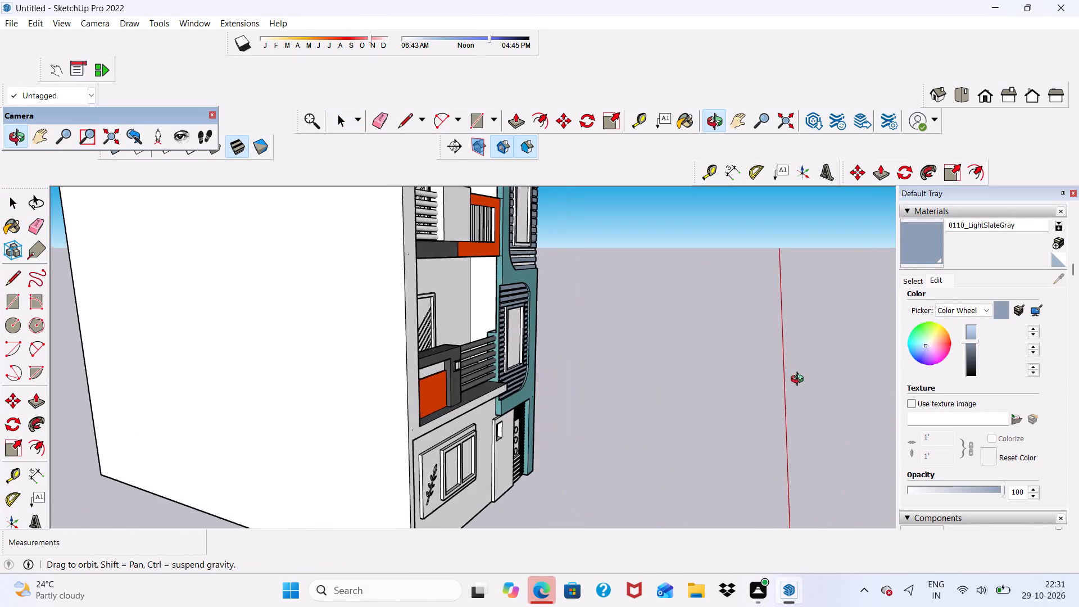
pyautogui.moveTo(800, 380); pyautogui.dragTo(524, 342, button='middle')
pyautogui.scroll(-2, 585, 317)
pyautogui.scroll(5, 595, 391)
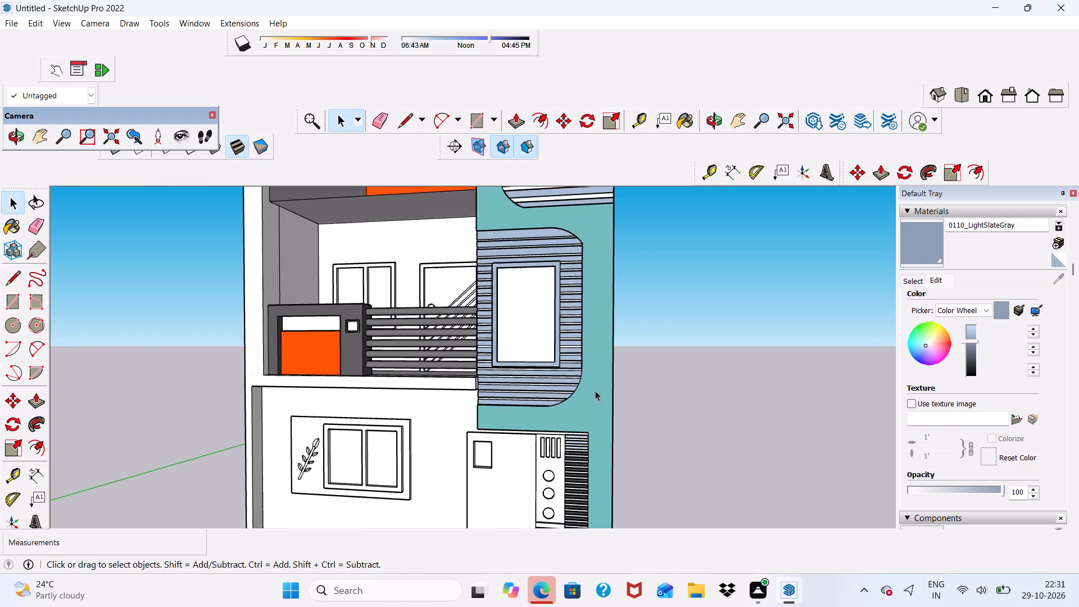
pyautogui.scroll(-10, 562, 359)
pyautogui.scroll(-1, 593, 442)
pyautogui.scroll(5, 581, 321)
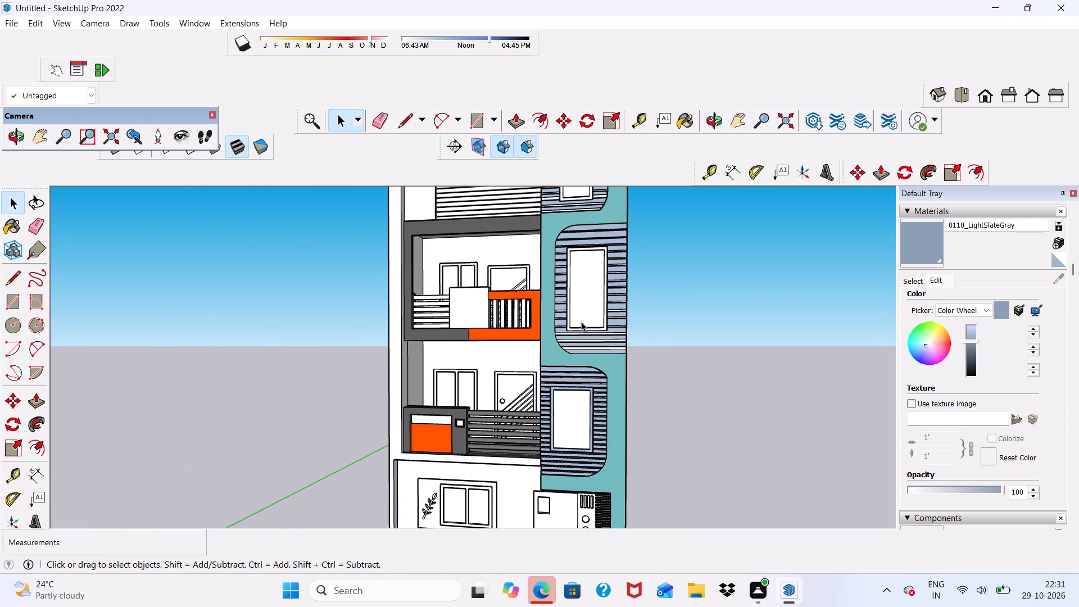
pyautogui.scroll(-8, 576, 442)
pyautogui.scroll(5, 486, 405)
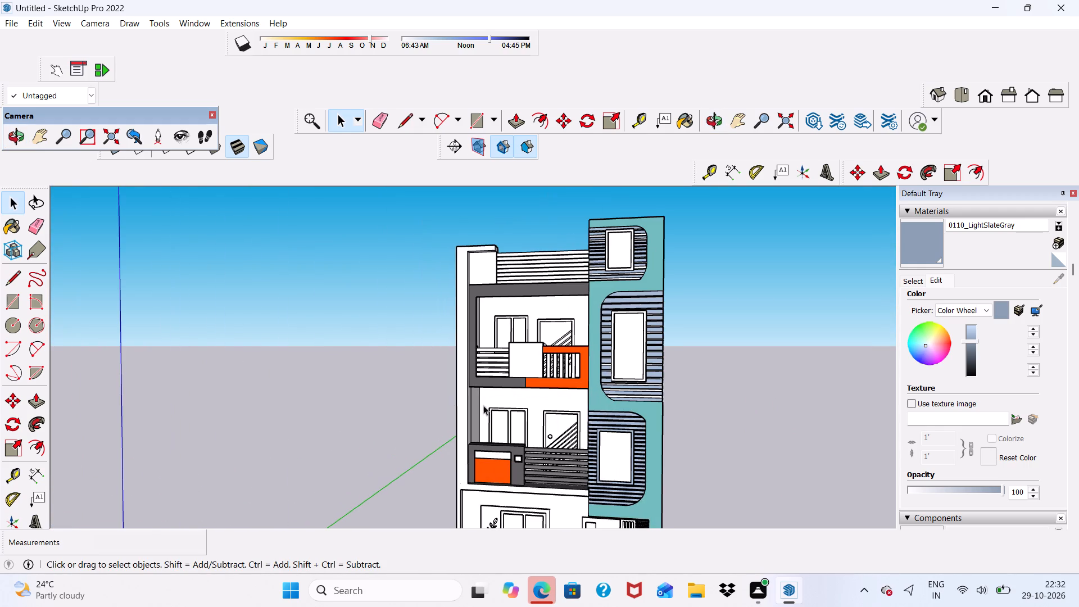
# Paint the front face, inner side face and narrow edge strip of the rooftop parapet block beside the rails with 0039_DarkOrange.
pyautogui.click(912, 277)
pyautogui.scroll(2, 1009, 344)
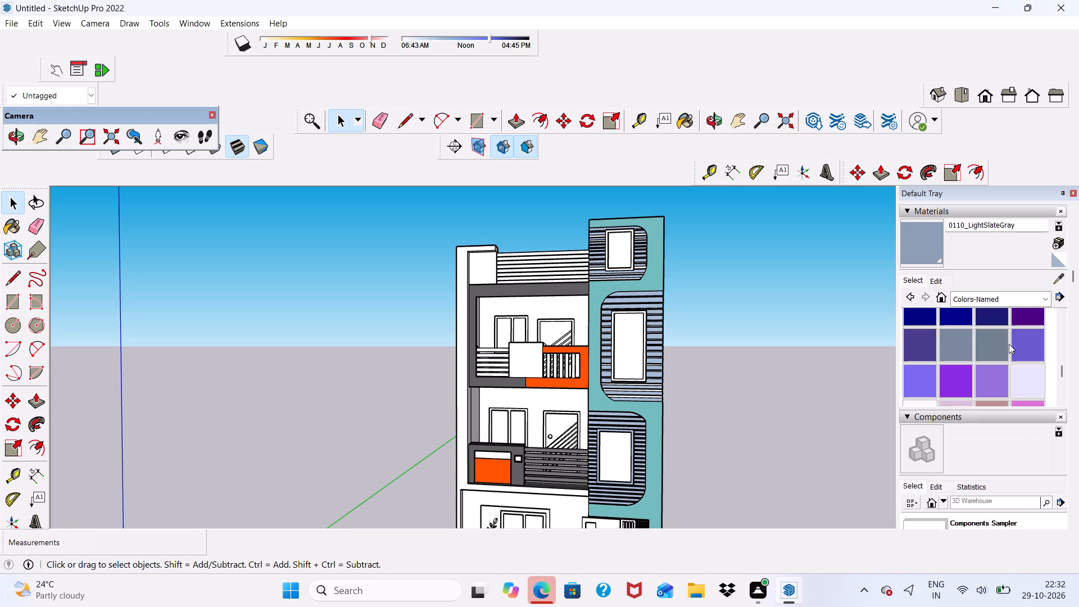
pyautogui.scroll(9, 1001, 338)
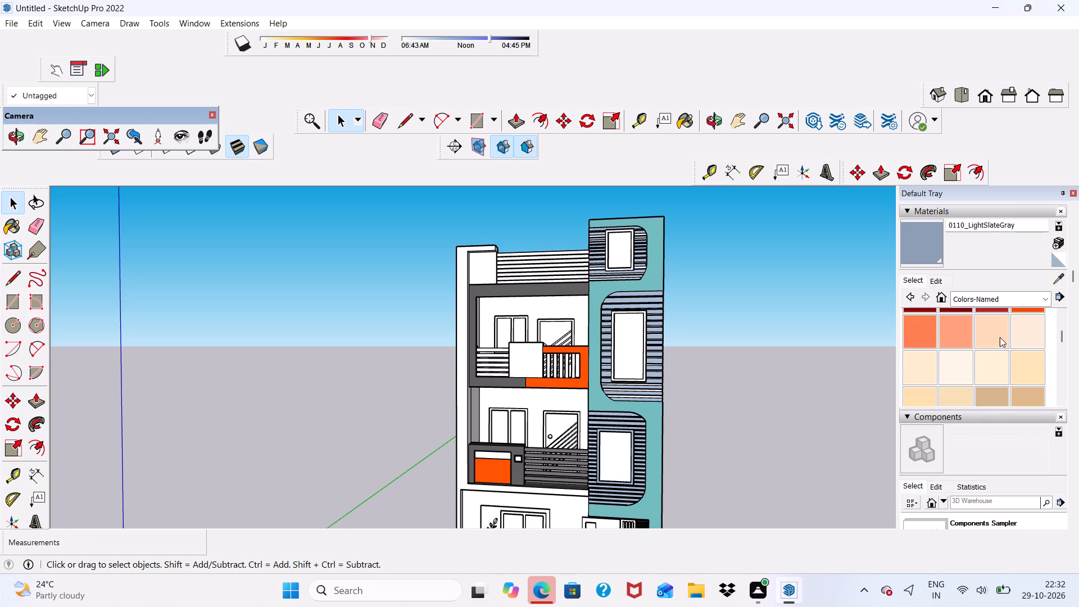
pyautogui.scroll(-1, 1000, 337)
pyautogui.click(985, 366)
pyautogui.scroll(4, 496, 315)
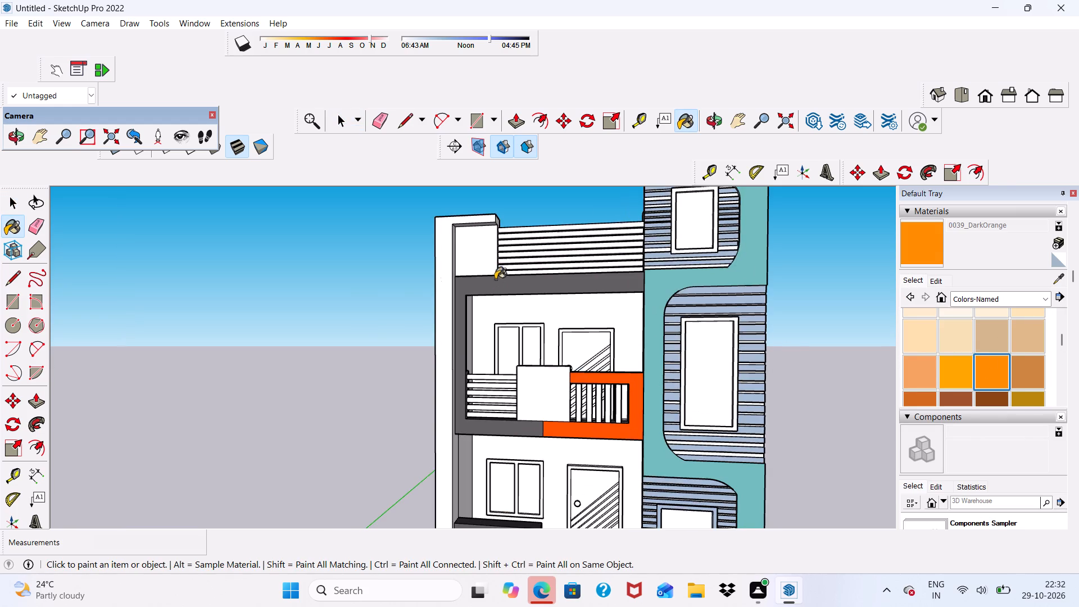
pyautogui.click(489, 258)
pyautogui.scroll(10, 489, 257)
pyautogui.moveTo(502, 242); pyautogui.dragTo(471, 316, button='middle')
pyautogui.scroll(8, 471, 316)
pyautogui.click(515, 282)
pyautogui.scroll(4, 514, 283)
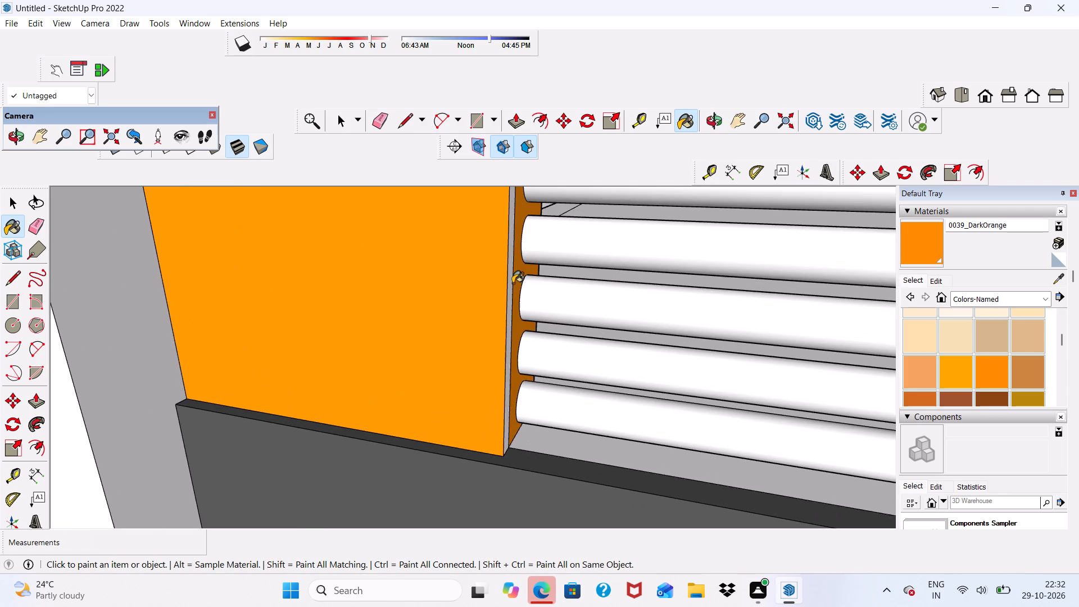
pyautogui.click(513, 283)
# Paint the top four rooftop railing tubes beside the orange block with 0133_Gray.
pyautogui.scroll(-18, 509, 289)
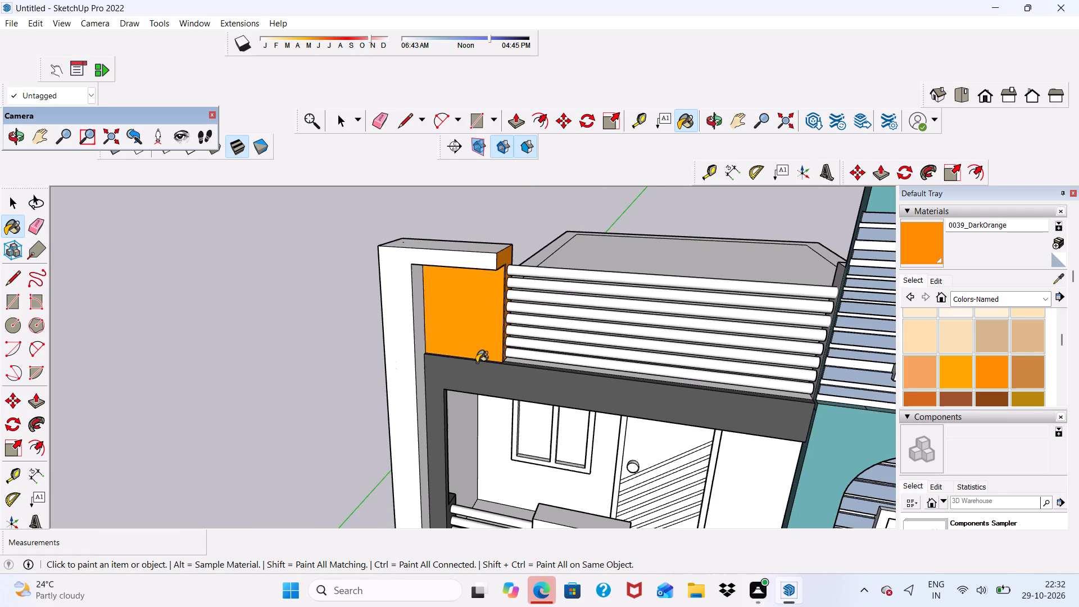
pyautogui.scroll(-4, 477, 361)
pyautogui.moveTo(478, 361); pyautogui.dragTo(611, 347, button='middle')
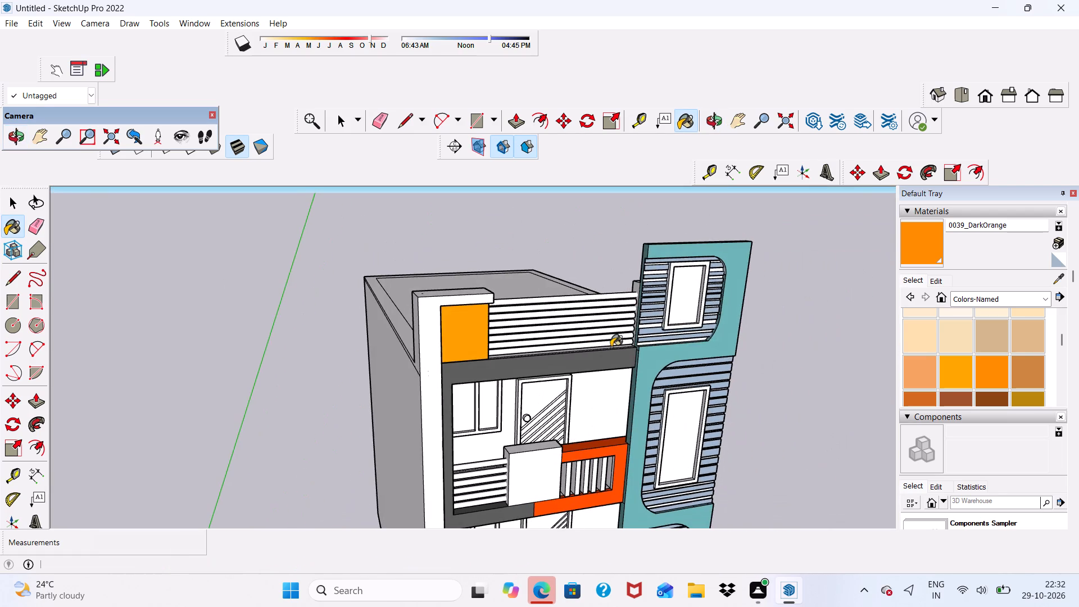
pyautogui.scroll(1, 595, 417)
pyautogui.scroll(1, 961, 360)
pyautogui.scroll(-8, 963, 360)
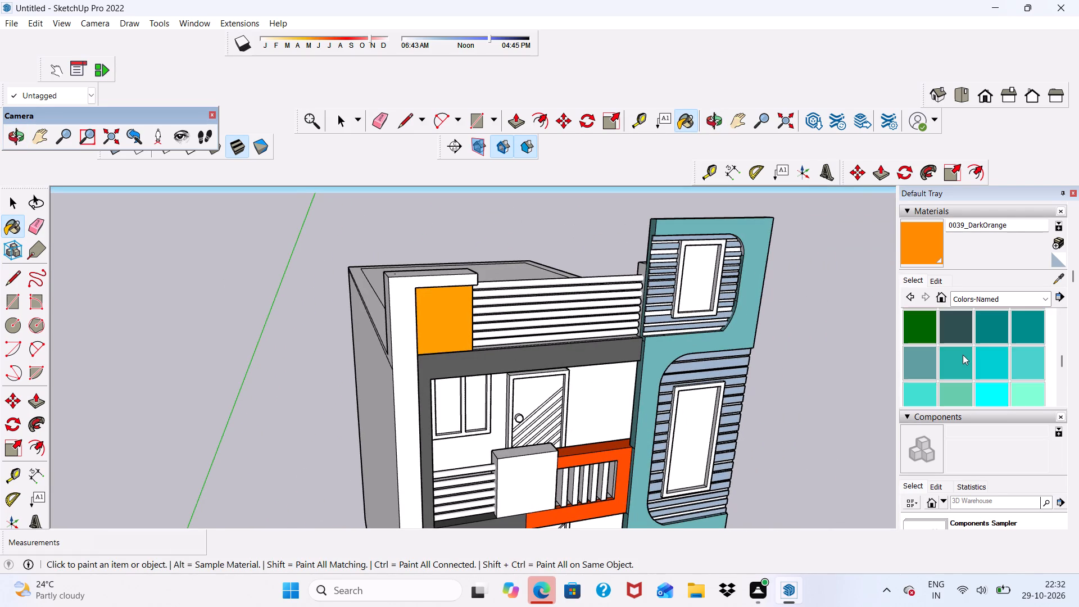
pyautogui.scroll(-6, 963, 355)
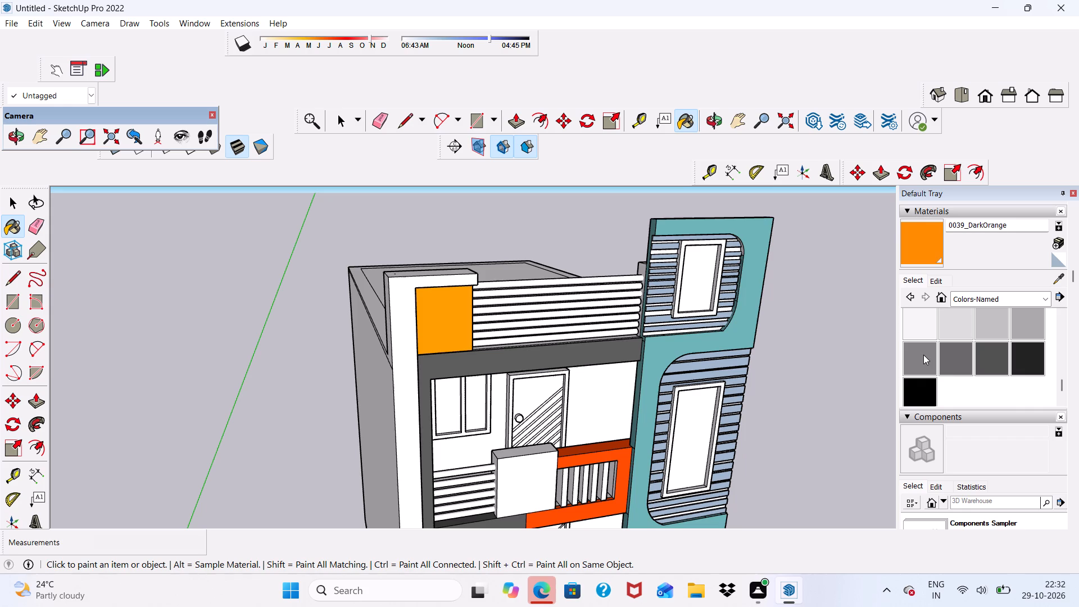
pyautogui.click(923, 355)
pyautogui.scroll(7, 460, 284)
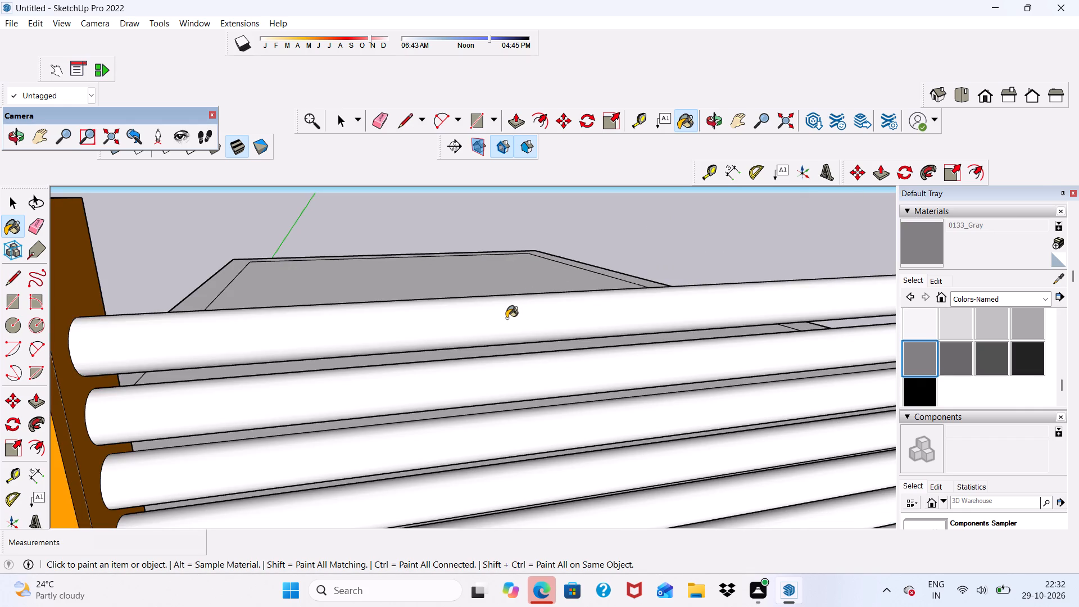
pyautogui.click(506, 318)
pyautogui.click(487, 374)
pyautogui.click(451, 444)
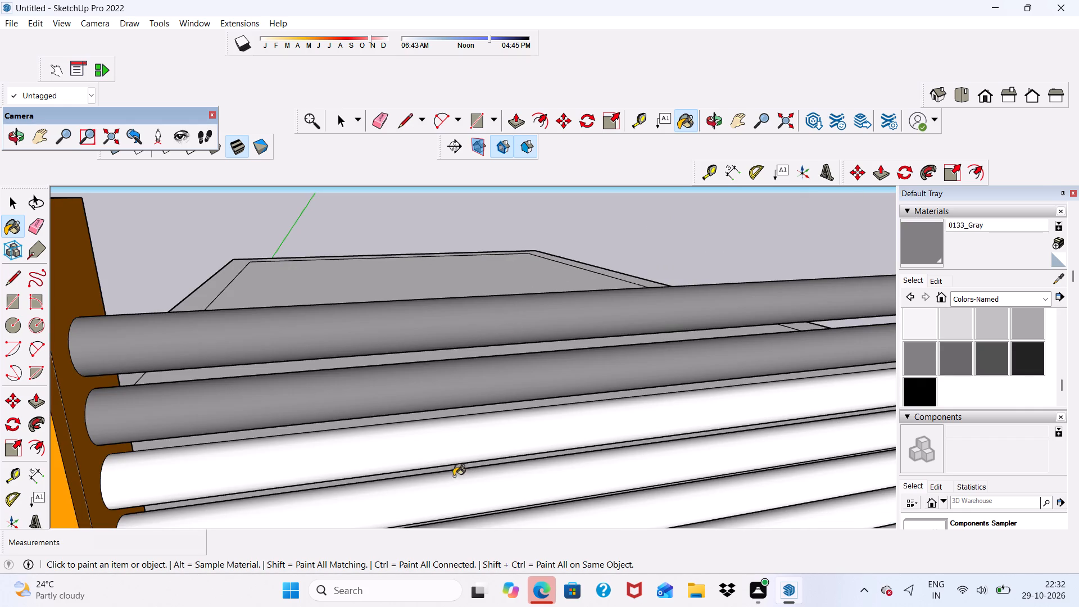
pyautogui.click(455, 481)
# Paint the remaining four lower rooftop railing tubes with 0133_Gray.
pyautogui.scroll(-6, 427, 350)
pyautogui.scroll(5, 441, 405)
pyautogui.click(435, 478)
pyautogui.scroll(-3, 383, 294)
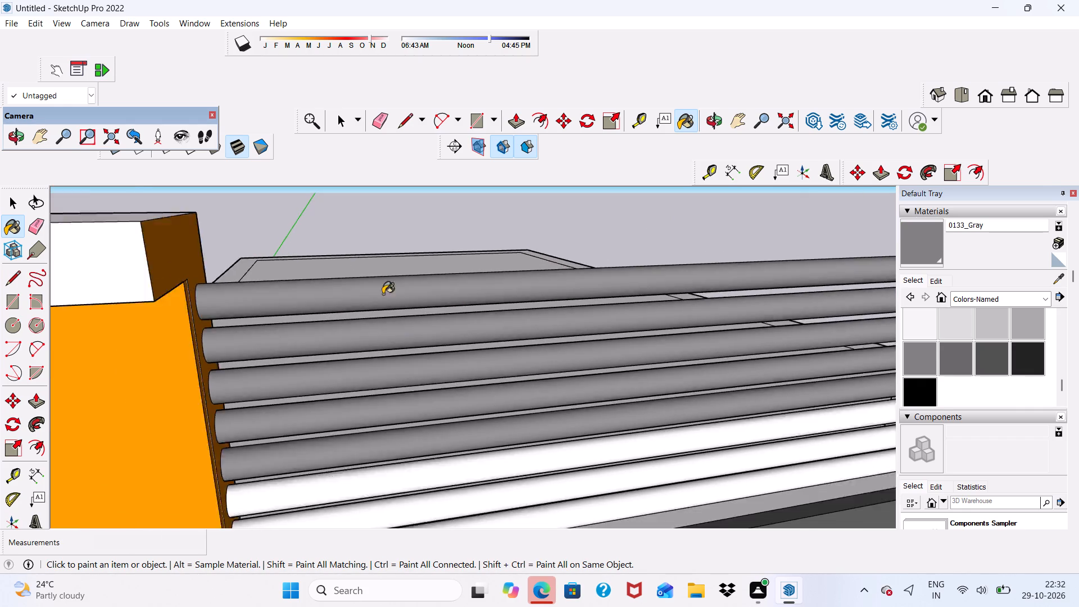
pyautogui.scroll(-3, 383, 294)
pyautogui.scroll(3, 401, 413)
pyautogui.click(388, 436)
pyautogui.moveTo(401, 474); pyautogui.dragTo(402, 483)
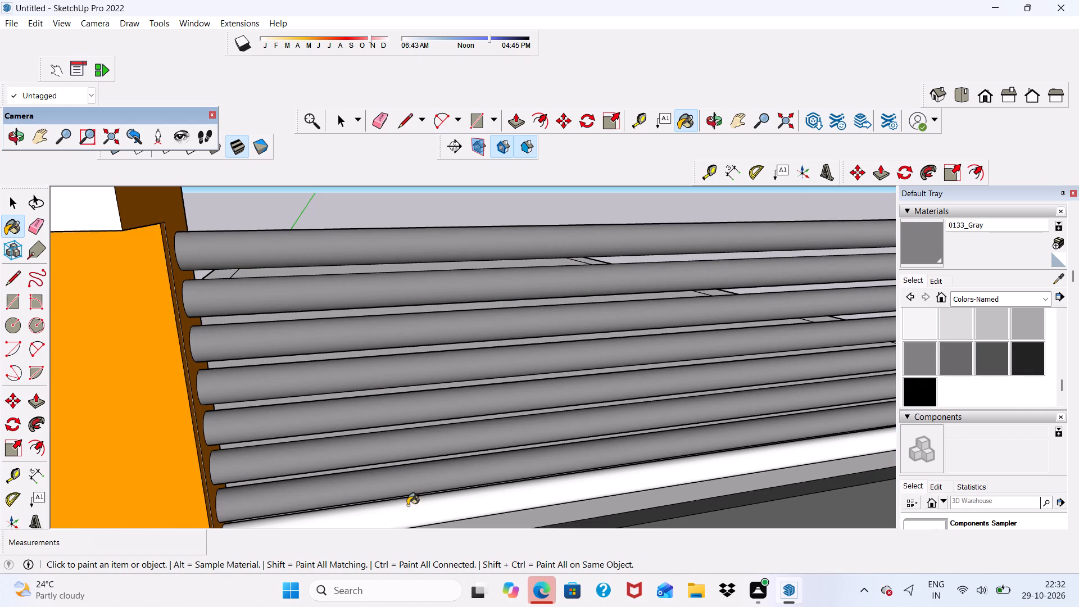
pyautogui.click(407, 505)
# Paint the six horizontal railing tubes of the upper balcony with 0132_LightGray.
pyautogui.scroll(-12, 384, 346)
pyautogui.moveTo(441, 389); pyautogui.dragTo(374, 312, button='middle')
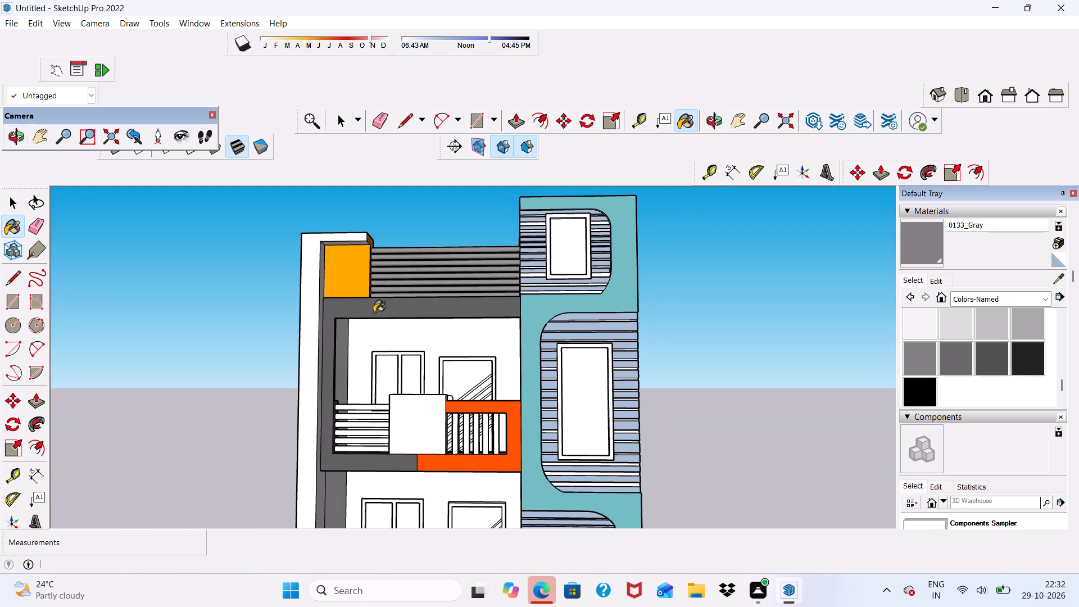
pyautogui.scroll(-5, 370, 293)
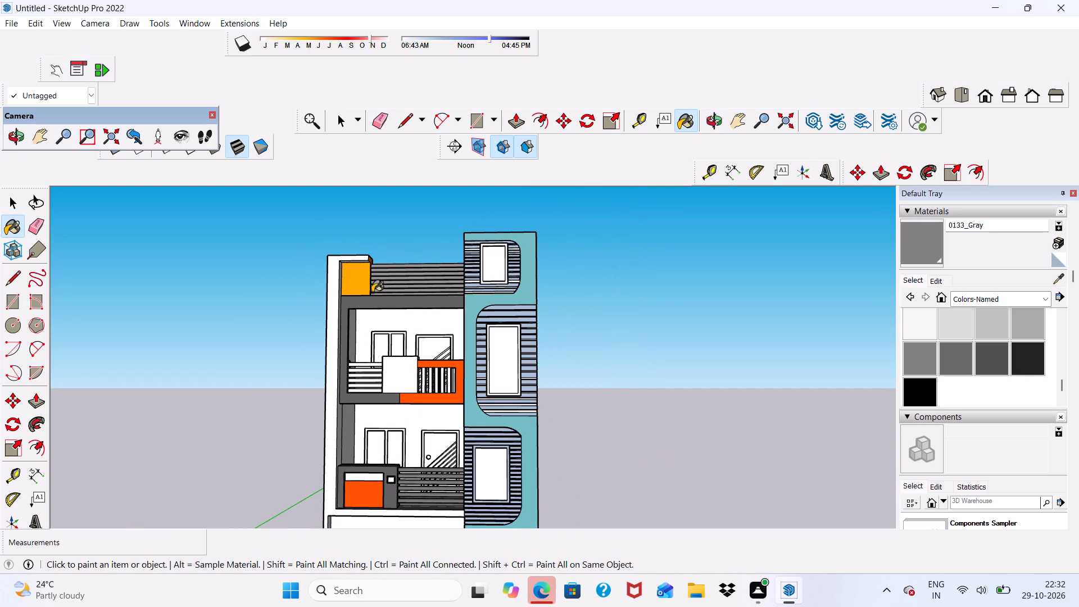
pyautogui.scroll(-5, 372, 292)
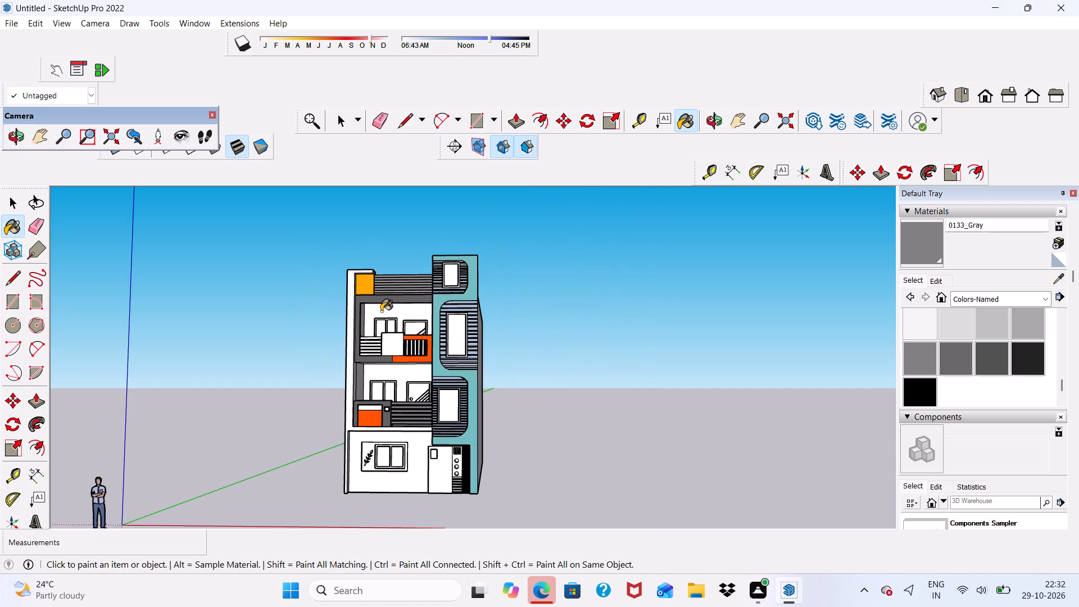
pyautogui.scroll(4, 417, 389)
pyautogui.scroll(5, 337, 307)
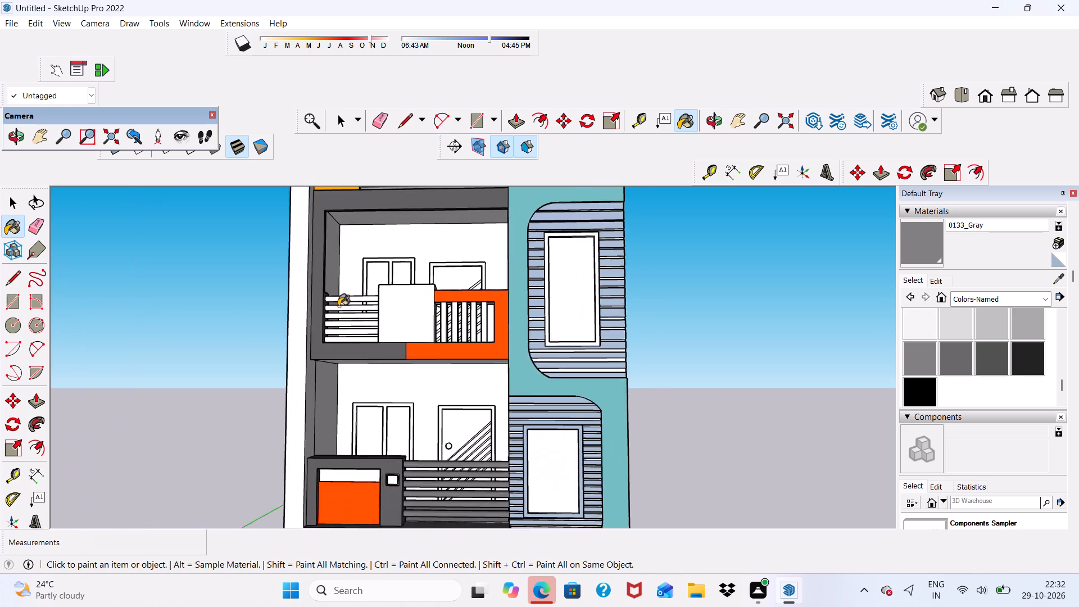
pyautogui.scroll(1, 338, 306)
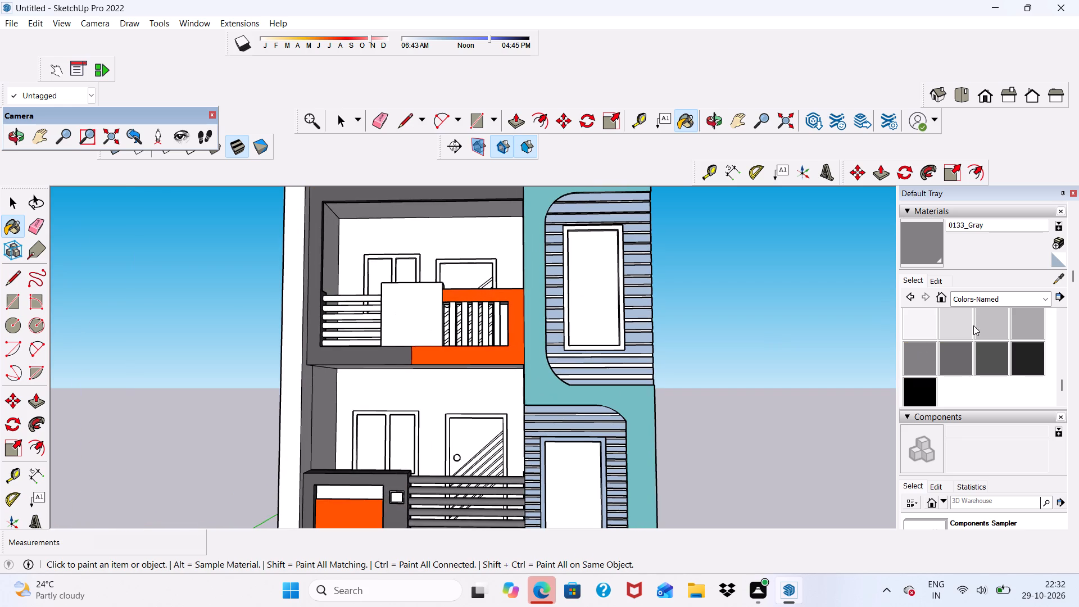
pyautogui.click(1026, 314)
pyautogui.scroll(9, 412, 308)
pyautogui.click(349, 296)
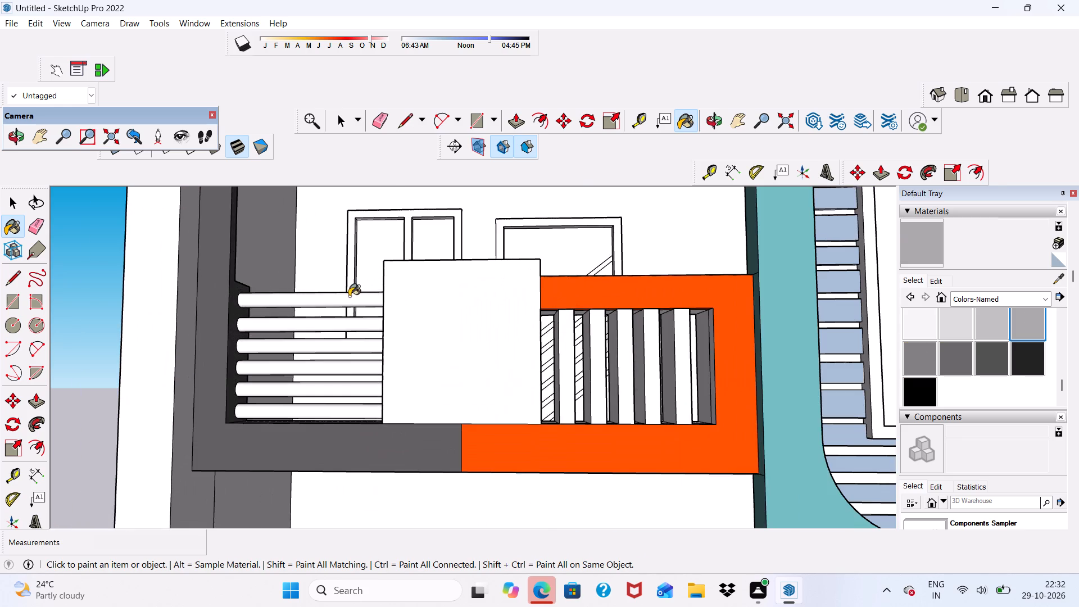
pyautogui.scroll(3, 342, 318)
pyautogui.click(339, 326)
pyautogui.click(339, 356)
pyautogui.click(338, 377)
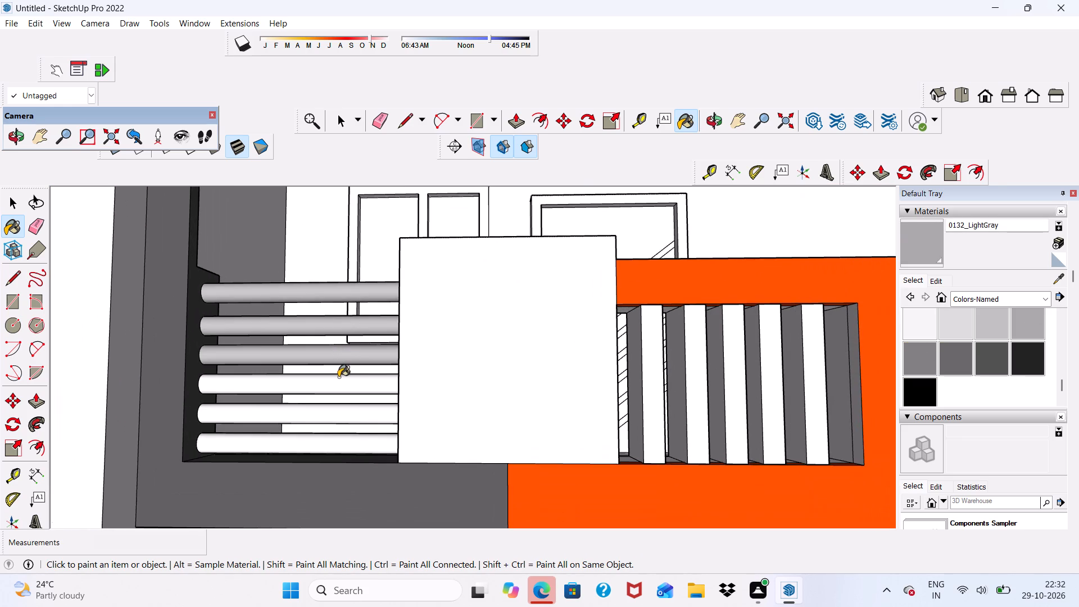
pyautogui.scroll(4, 336, 408)
pyautogui.click(329, 410)
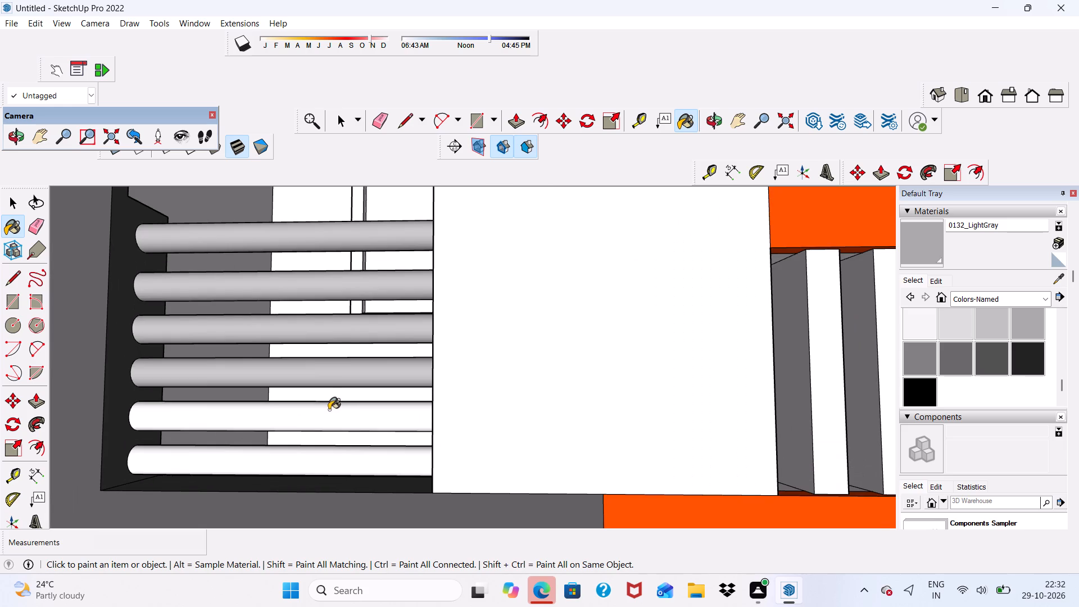
pyautogui.click(323, 461)
# Paint the front, top and side faces of the solid block between the upper balcony's rails and orange frame with 0132_LightGray.
pyautogui.click(675, 291)
pyautogui.scroll(-6, 540, 302)
pyautogui.moveTo(593, 267); pyautogui.dragTo(604, 389, button='middle')
pyautogui.scroll(-1, 593, 270)
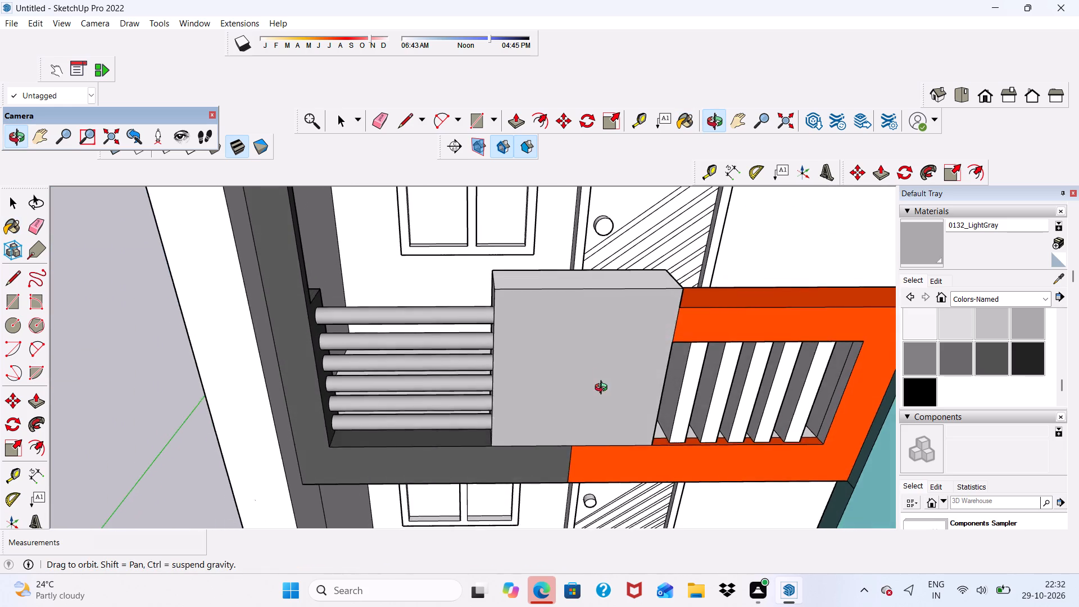
pyautogui.moveTo(604, 389); pyautogui.dragTo(602, 389, button='middle')
pyautogui.scroll(4, 535, 287)
pyautogui.click(535, 287)
pyautogui.moveTo(524, 295); pyautogui.dragTo(681, 293, button='middle')
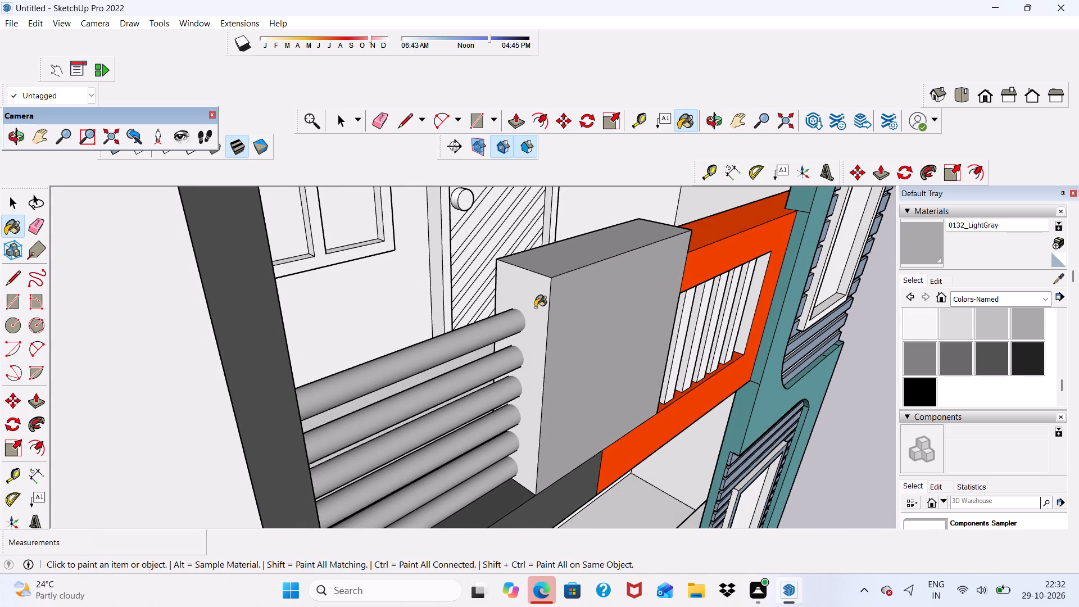
pyautogui.click(535, 307)
pyautogui.scroll(-2, 695, 261)
pyautogui.moveTo(717, 272); pyautogui.dragTo(432, 265, button='middle')
pyautogui.scroll(4, 389, 248)
pyautogui.click(362, 266)
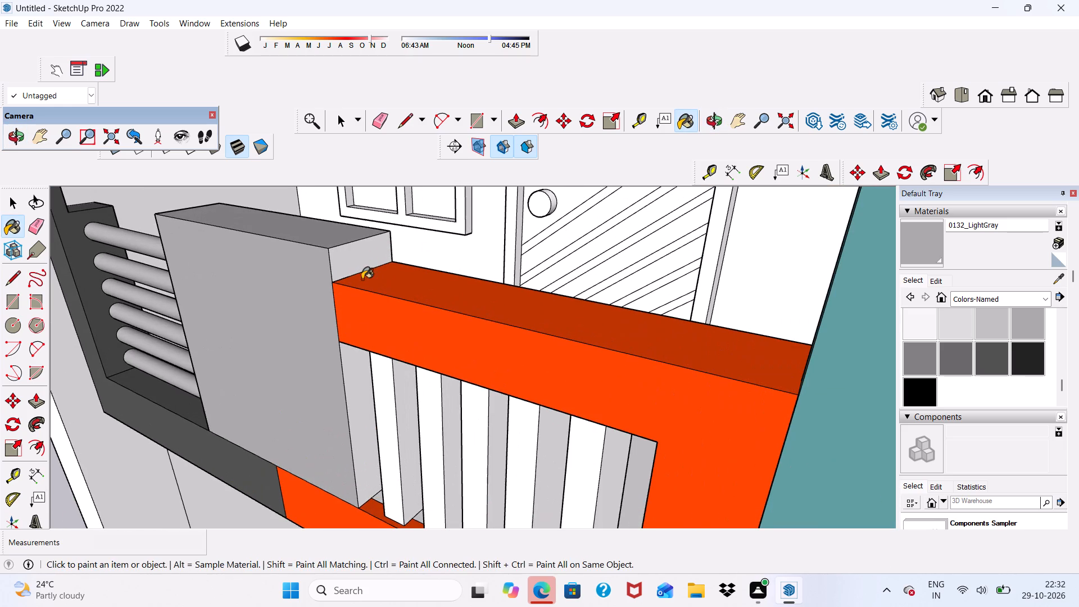
pyautogui.click(355, 366)
# Examine the upper balcony's block and rails and the whole facade down to the ground floor for parts still unpainted.
pyautogui.scroll(-1, 379, 283)
pyautogui.moveTo(379, 283); pyautogui.dragTo(227, 326, button='middle')
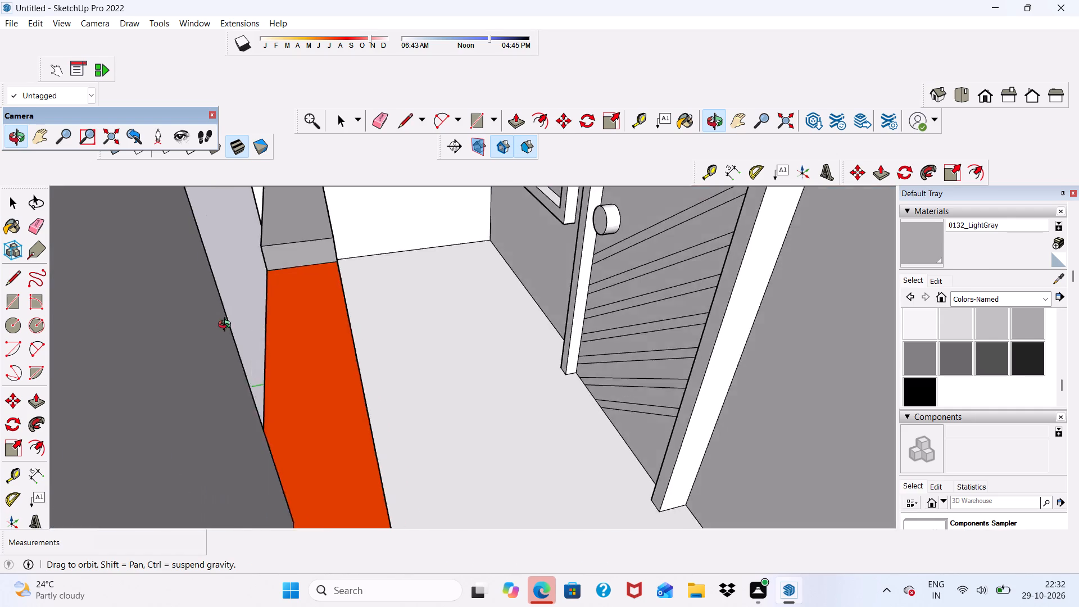
pyautogui.moveTo(227, 326); pyautogui.dragTo(611, 190, button='middle')
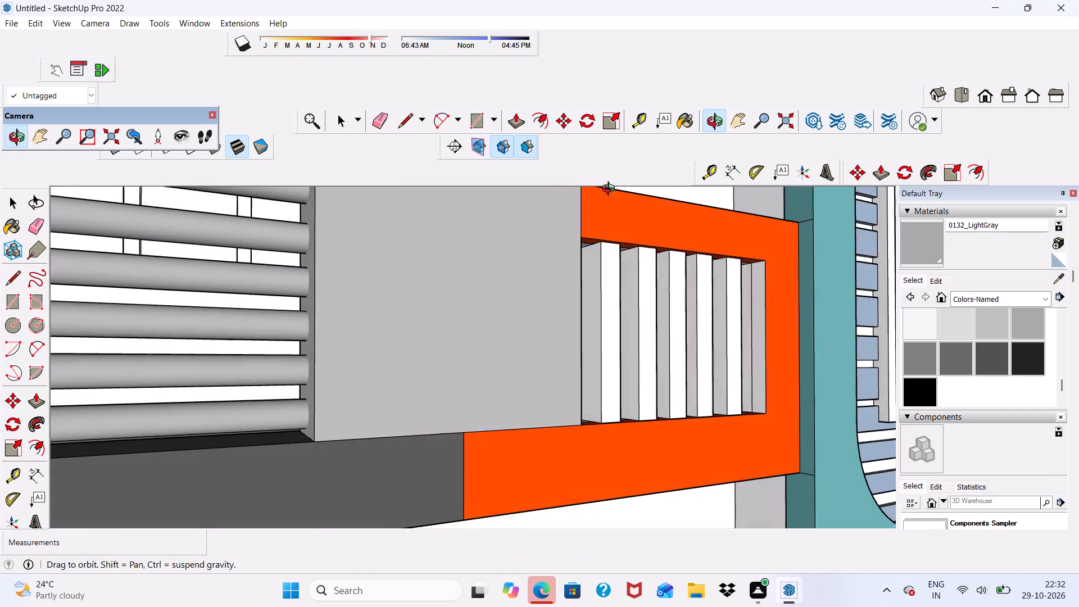
pyautogui.moveTo(611, 190); pyautogui.dragTo(611, 192, button='middle')
pyautogui.scroll(-5, 395, 242)
pyautogui.moveTo(377, 338); pyautogui.dragTo(319, 339, button='middle')
pyautogui.scroll(-12, 305, 322)
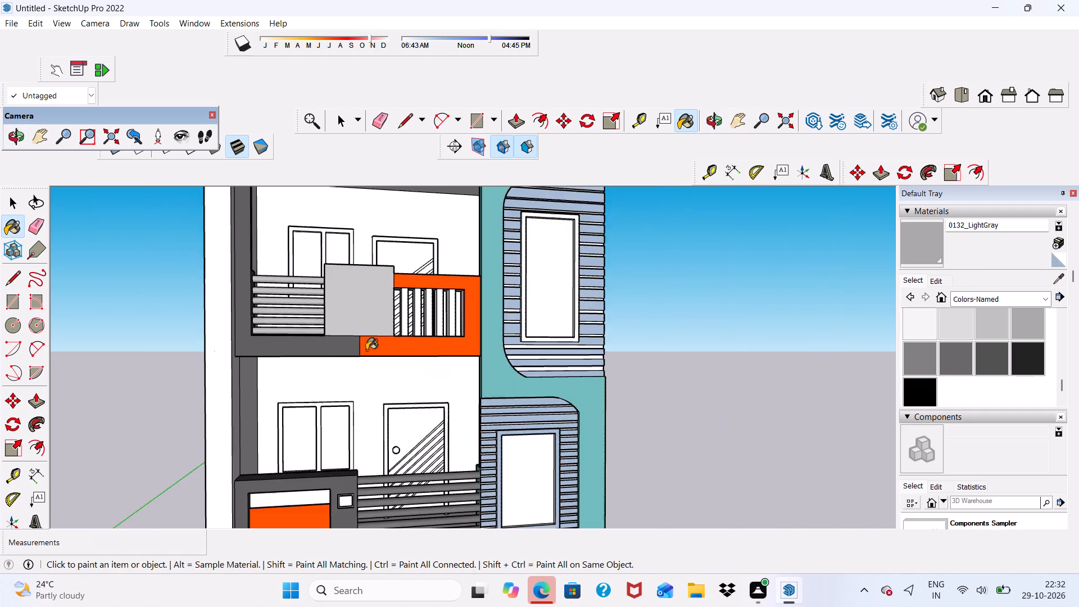
pyautogui.scroll(6, 344, 288)
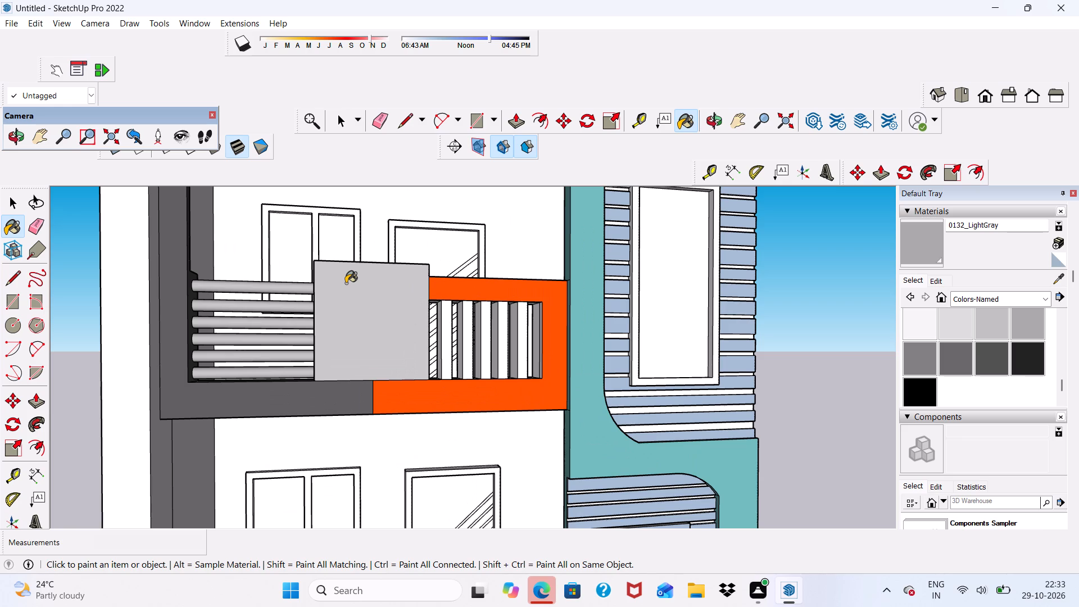
pyautogui.scroll(-2, 297, 239)
pyautogui.scroll(5, 356, 327)
pyautogui.scroll(-4, 356, 327)
pyautogui.moveTo(328, 391); pyautogui.dragTo(274, 422, button='middle')
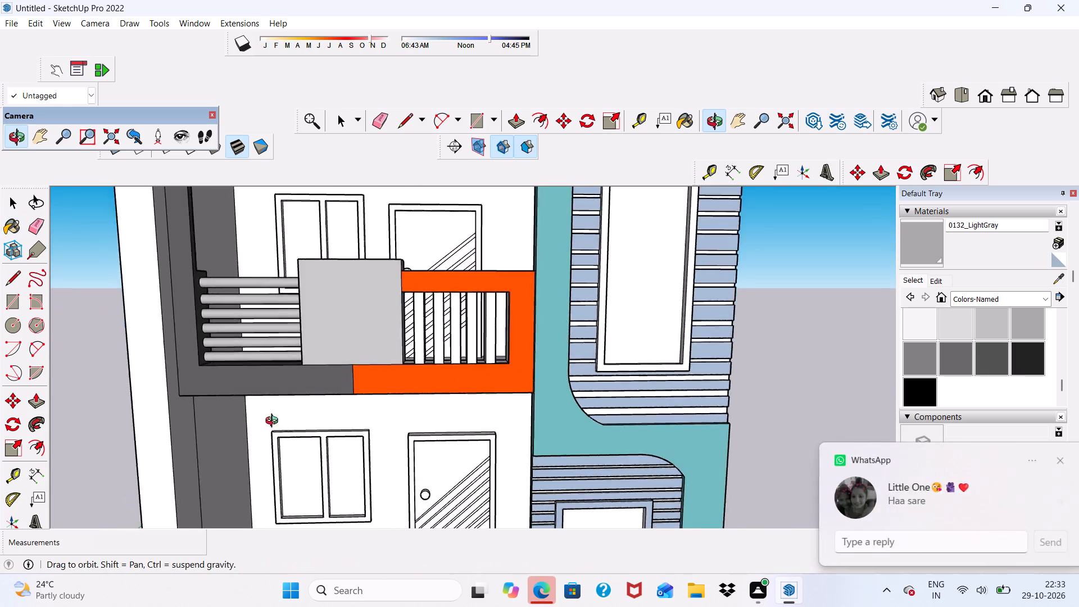
pyautogui.moveTo(274, 422); pyautogui.dragTo(345, 417, button='middle')
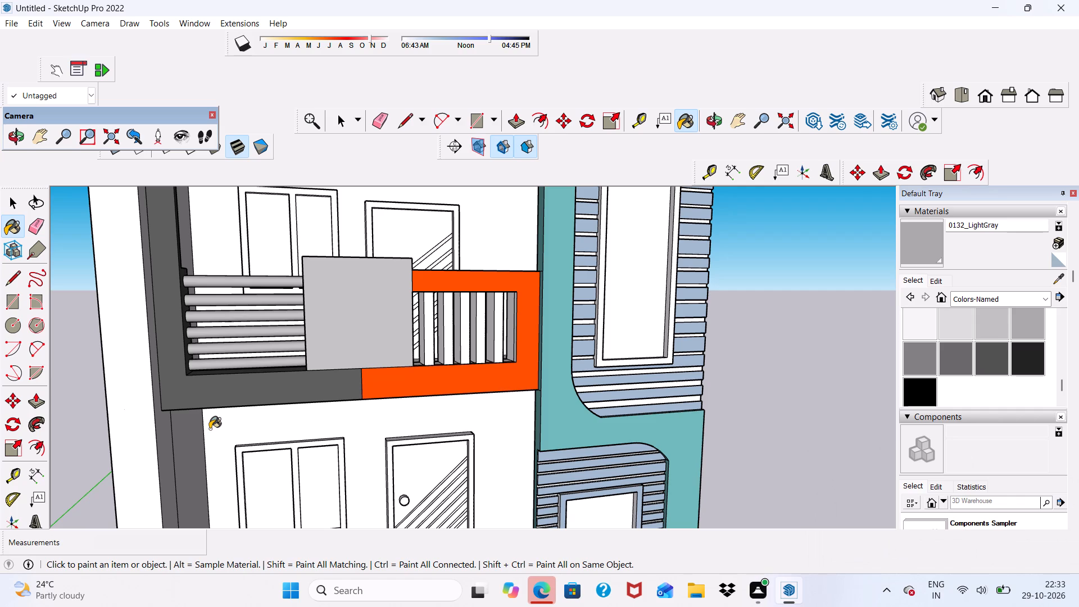
pyautogui.scroll(-11, 232, 357)
pyautogui.moveTo(457, 404); pyautogui.dragTo(350, 424, button='middle')
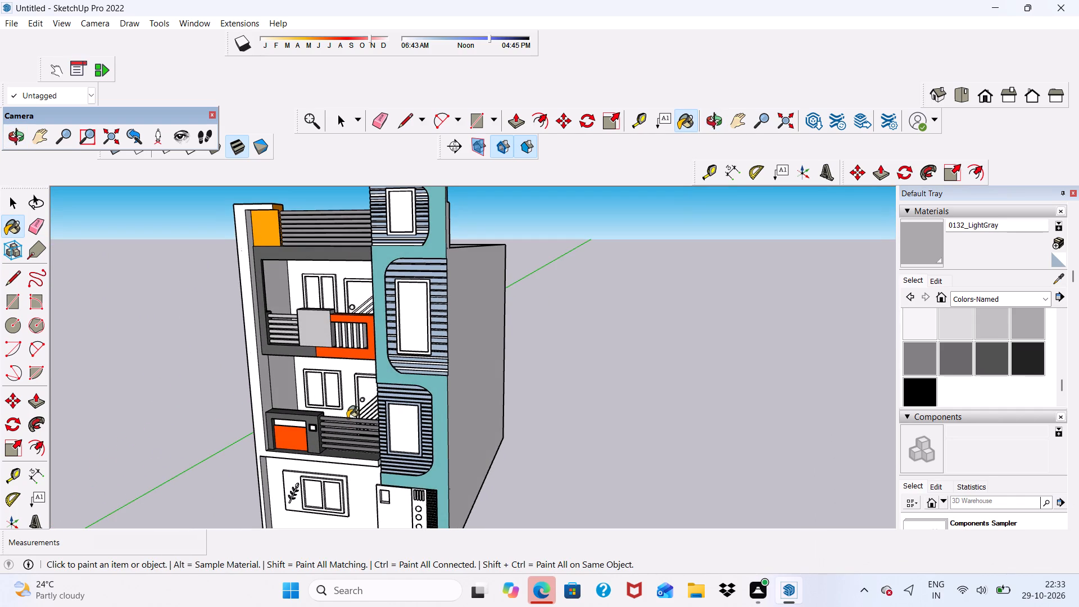
pyautogui.press('space')
pyautogui.scroll(-12, 336, 419)
pyautogui.moveTo(334, 460); pyautogui.dragTo(414, 485, button='middle')
pyautogui.scroll(7, 413, 486)
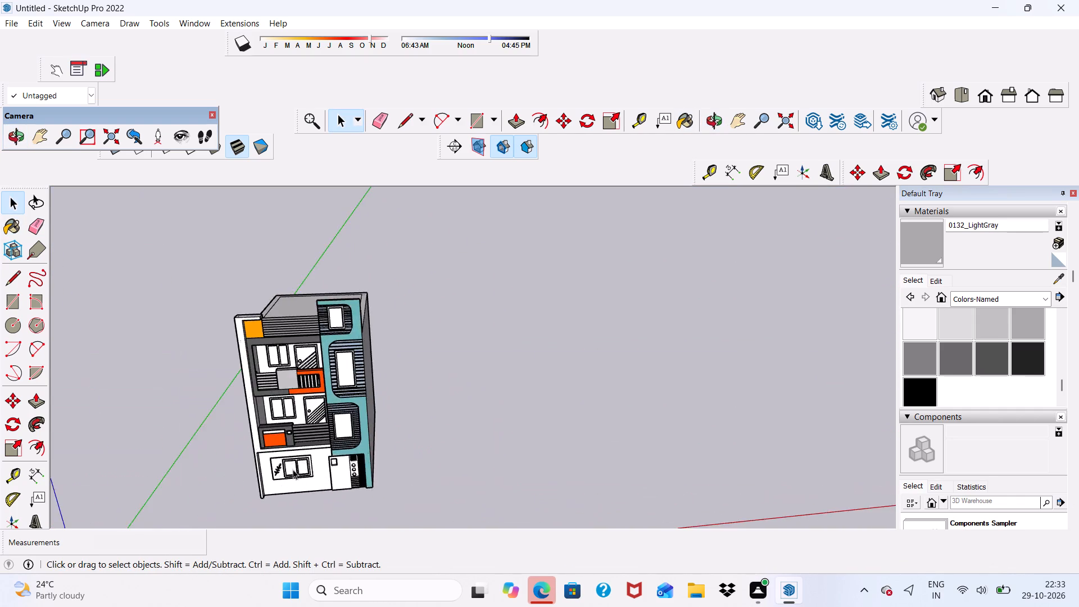
pyautogui.scroll(5, 293, 469)
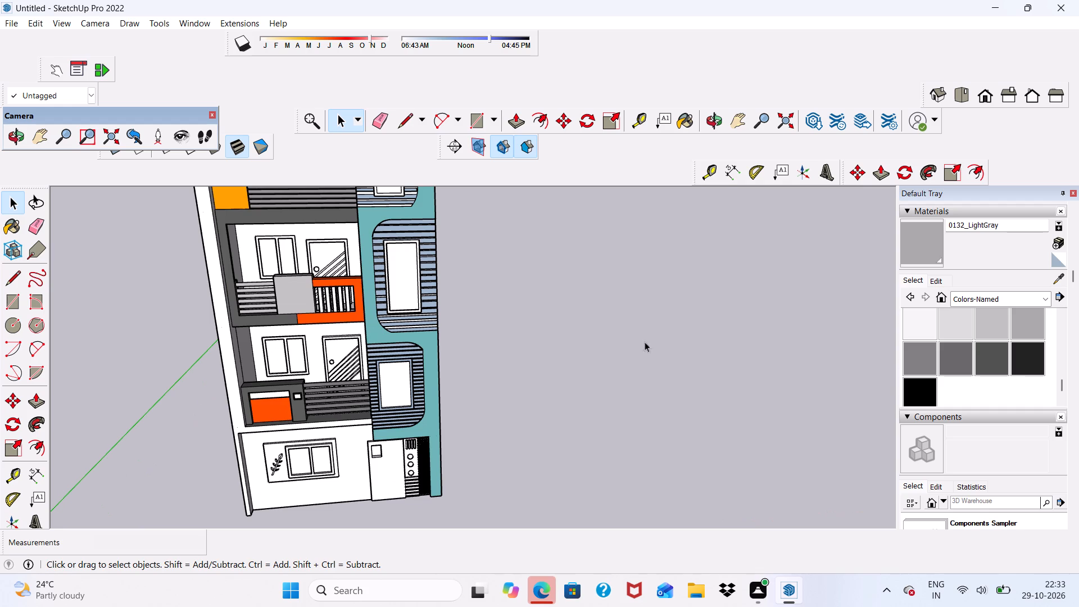
# Paint the ground-floor front wall around the window with the in-model material Niraj_Hair_Gray.
pyautogui.click(1047, 297)
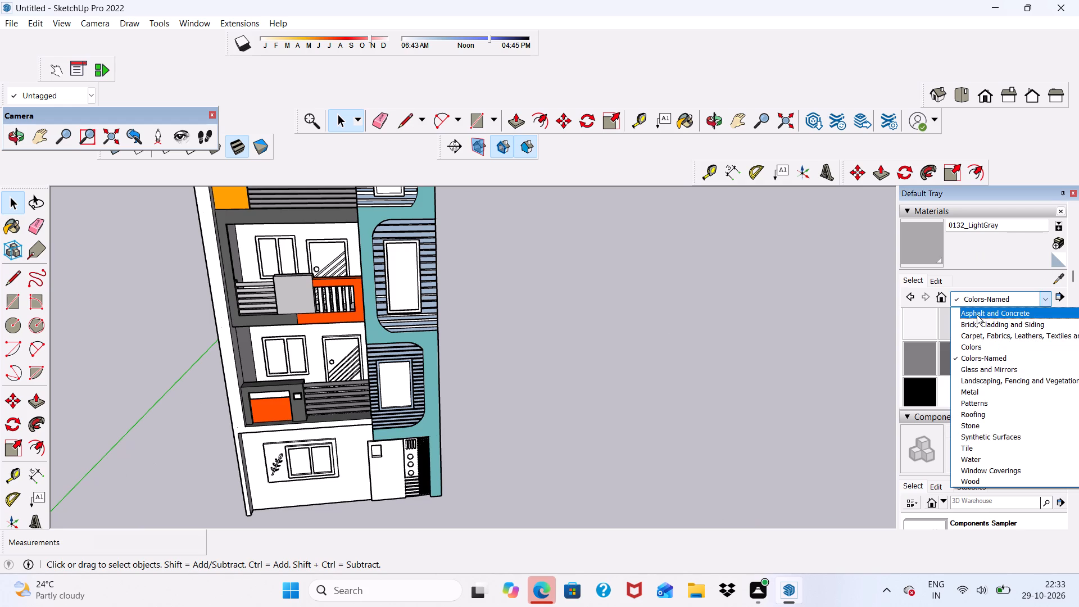
pyautogui.scroll(3, 977, 321)
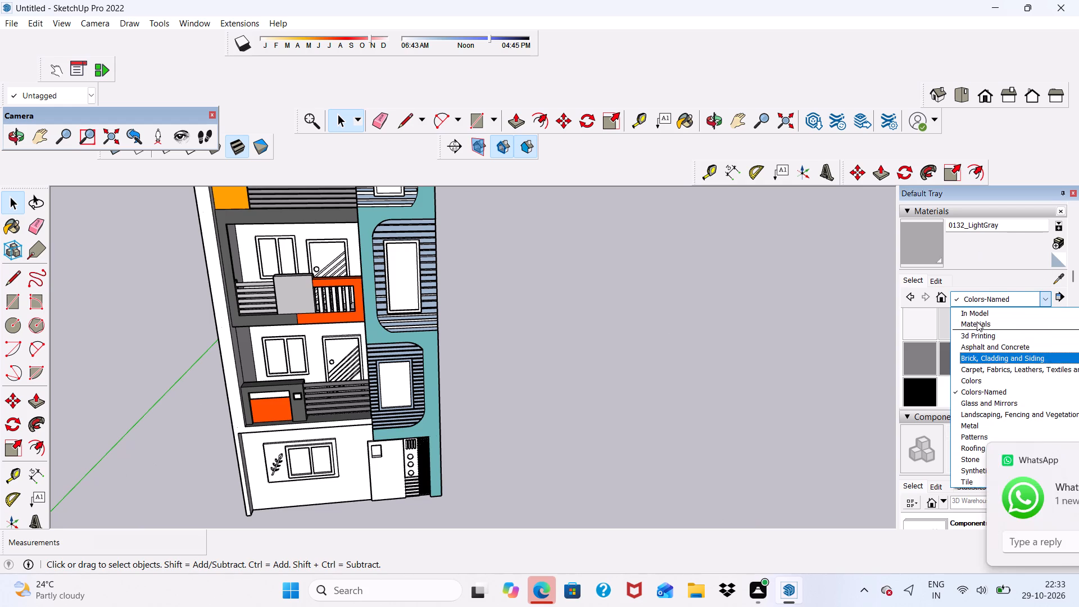
pyautogui.scroll(1, 977, 321)
pyautogui.click(977, 316)
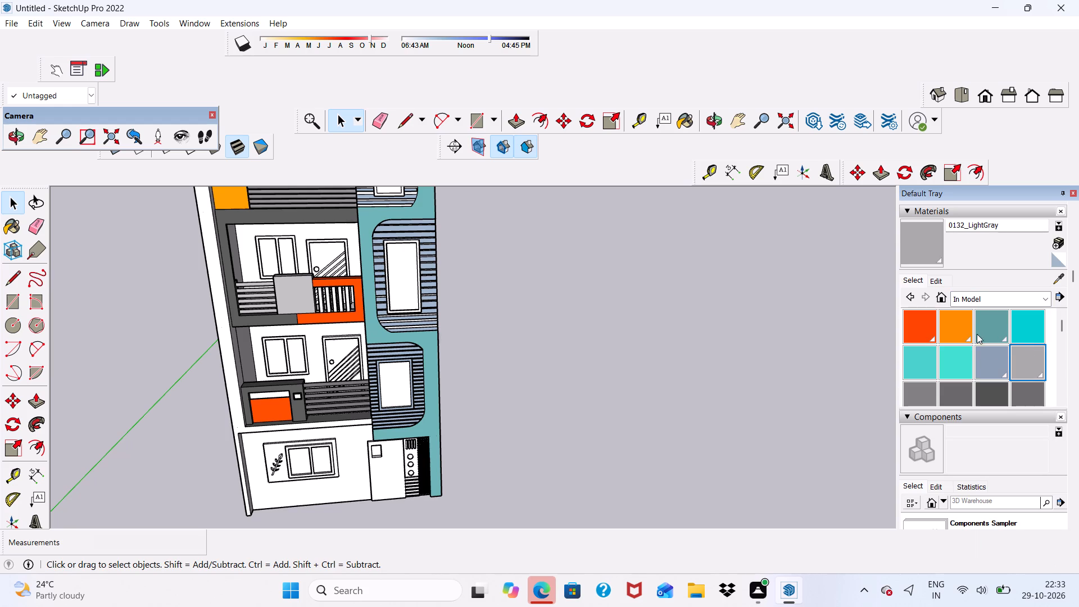
pyautogui.scroll(-2, 1016, 361)
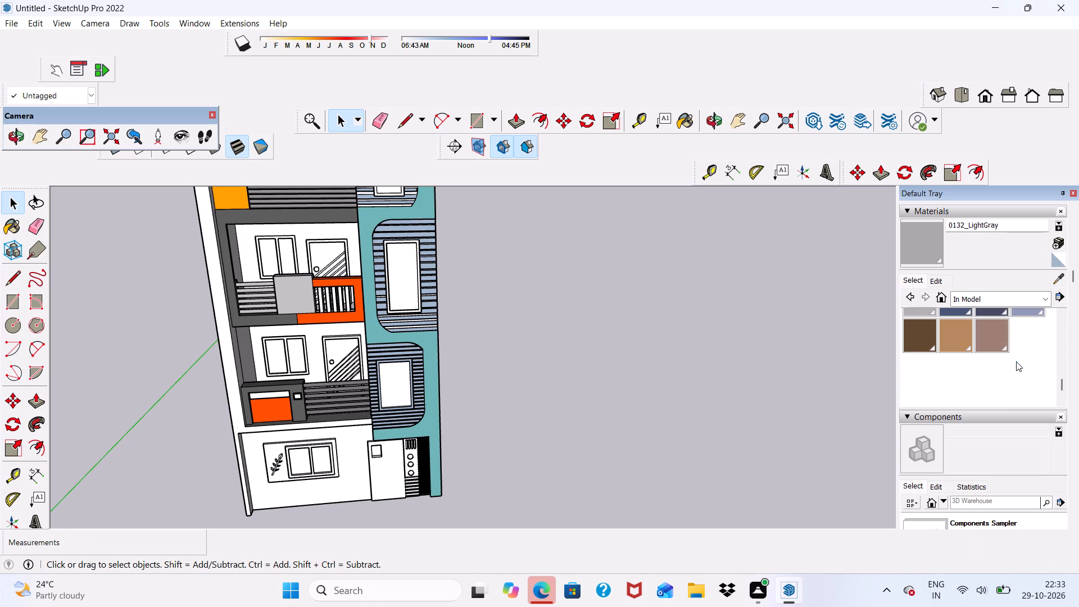
pyautogui.scroll(1, 988, 359)
pyautogui.click(922, 373)
pyautogui.scroll(2, 428, 555)
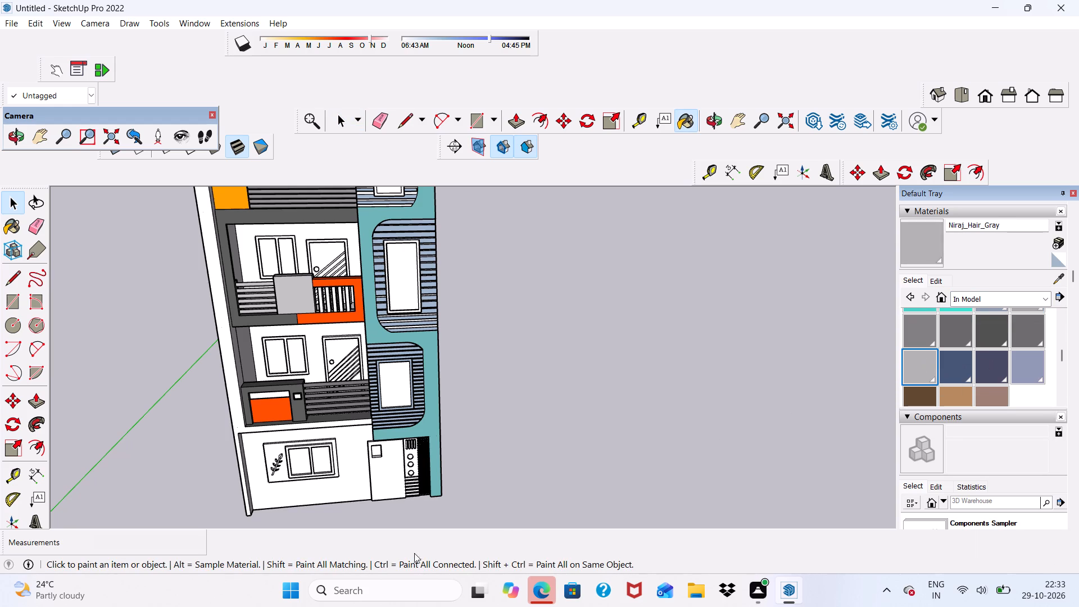
pyautogui.scroll(3, 414, 553)
pyautogui.click(321, 499)
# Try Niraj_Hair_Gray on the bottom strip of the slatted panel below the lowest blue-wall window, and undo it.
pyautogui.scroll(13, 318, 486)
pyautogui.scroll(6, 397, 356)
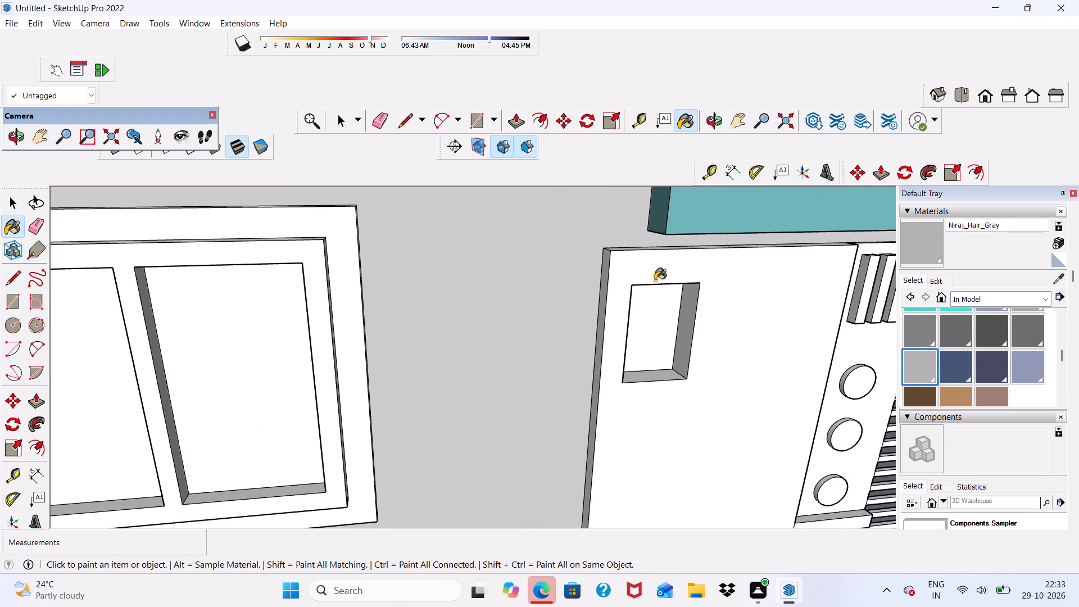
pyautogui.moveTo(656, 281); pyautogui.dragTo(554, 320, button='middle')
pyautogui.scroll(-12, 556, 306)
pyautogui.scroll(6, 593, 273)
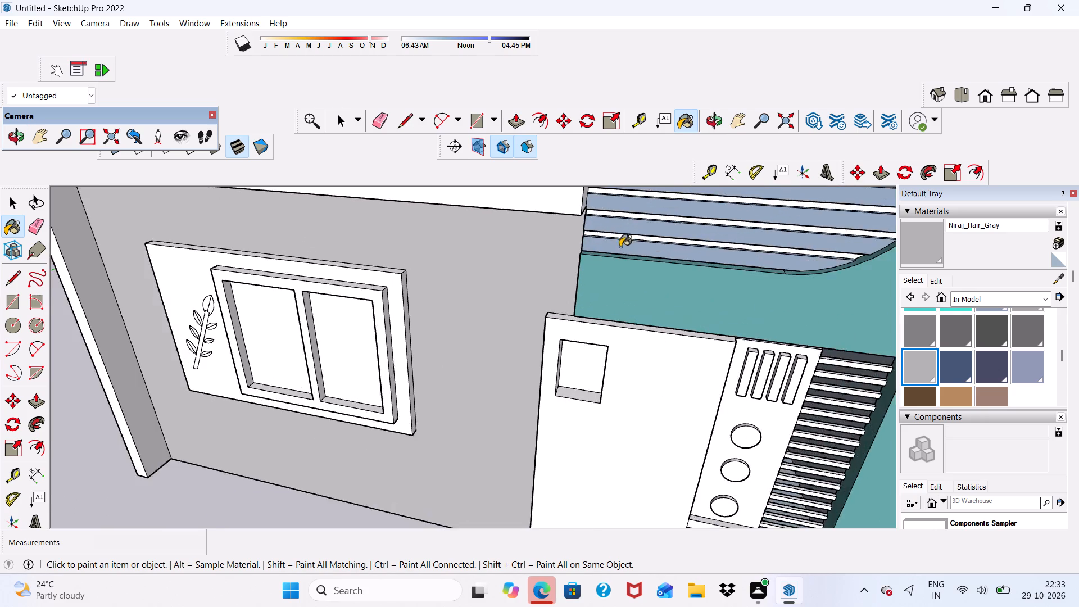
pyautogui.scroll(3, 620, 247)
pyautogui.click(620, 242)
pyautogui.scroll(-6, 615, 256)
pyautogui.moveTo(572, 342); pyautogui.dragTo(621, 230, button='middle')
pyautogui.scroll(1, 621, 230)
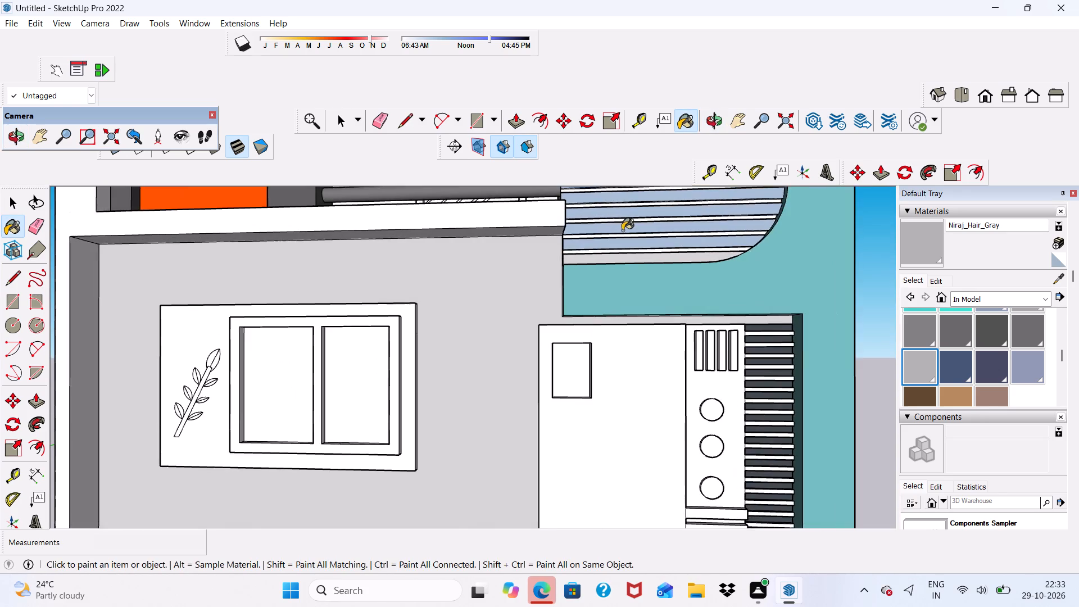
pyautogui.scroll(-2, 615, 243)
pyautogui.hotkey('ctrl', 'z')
# Examine the facade from ground floor to rooftop and the in-model materials for a colour for the remaining white parts.
pyautogui.scroll(-2, 597, 297)
pyautogui.scroll(-1, 574, 343)
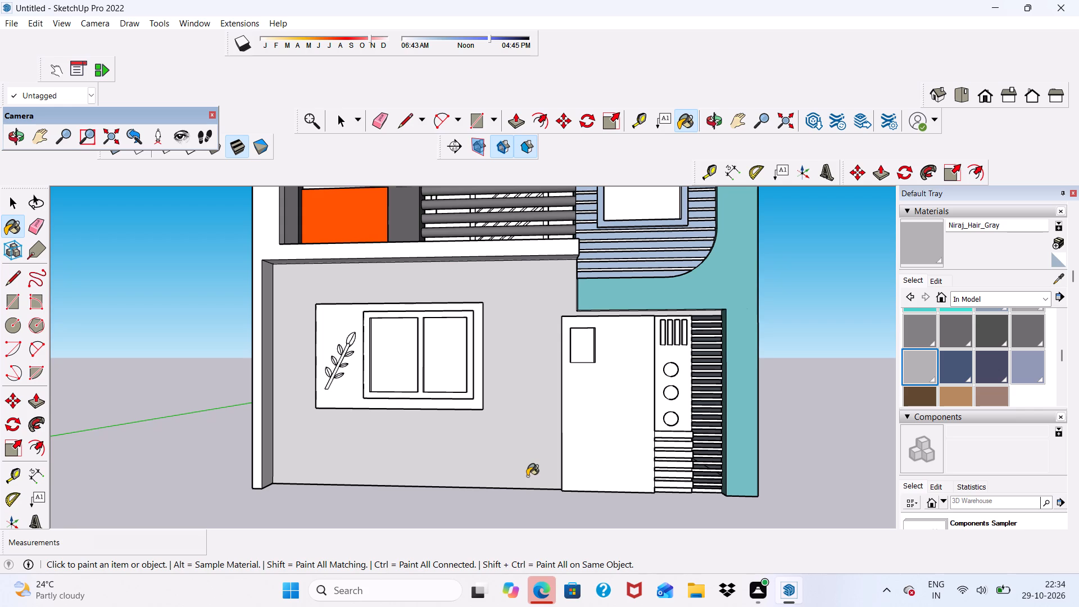
pyautogui.scroll(-7, 491, 426)
pyautogui.scroll(6, 521, 466)
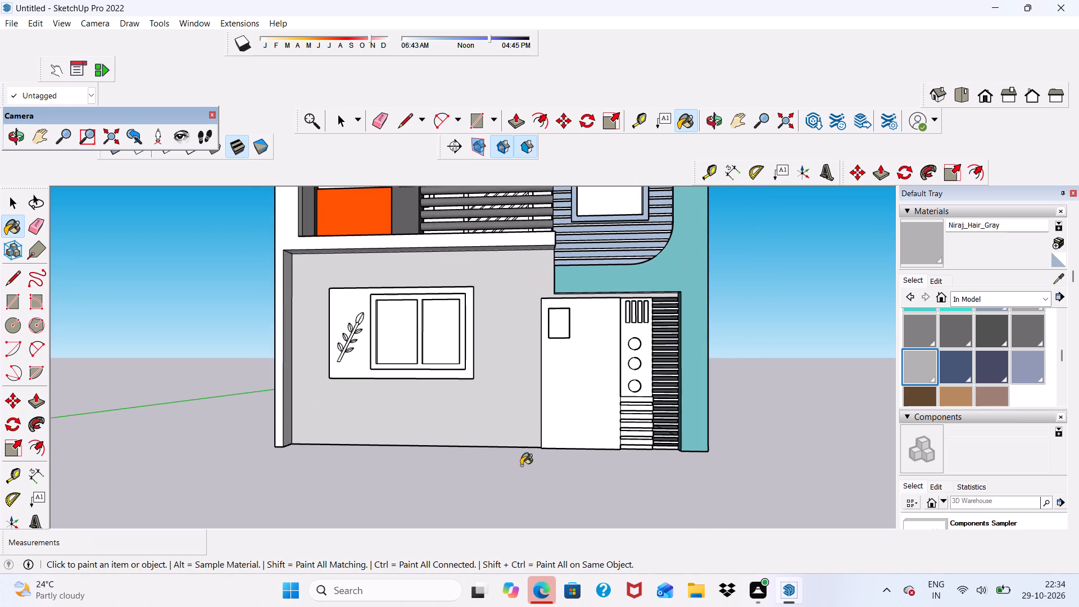
pyautogui.scroll(-1, 521, 462)
pyautogui.scroll(1, 402, 381)
pyautogui.scroll(-10, 417, 451)
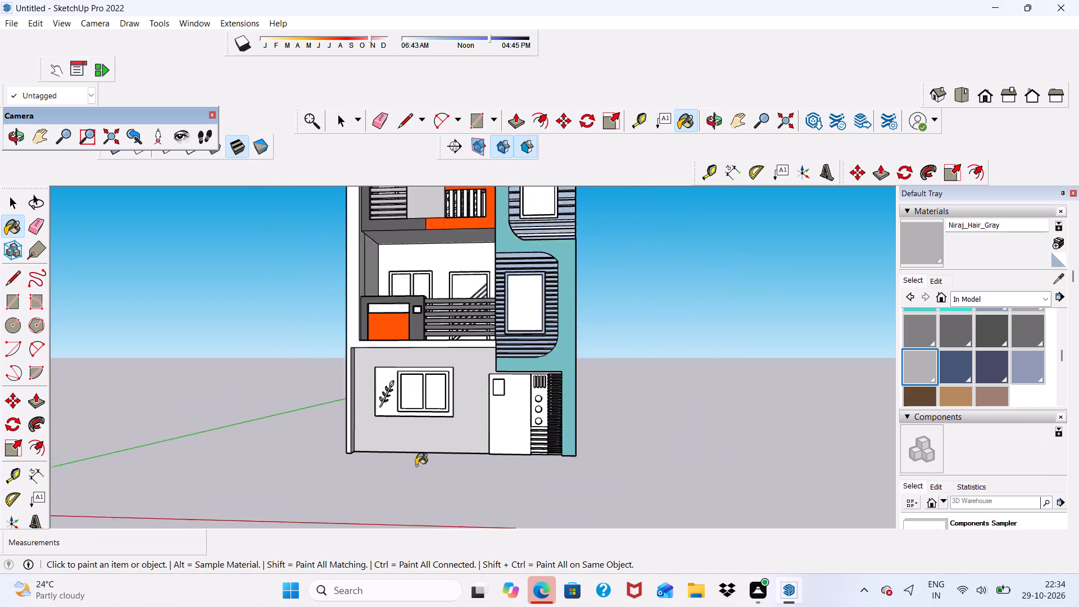
pyautogui.scroll(-1, 416, 465)
pyautogui.scroll(5, 410, 309)
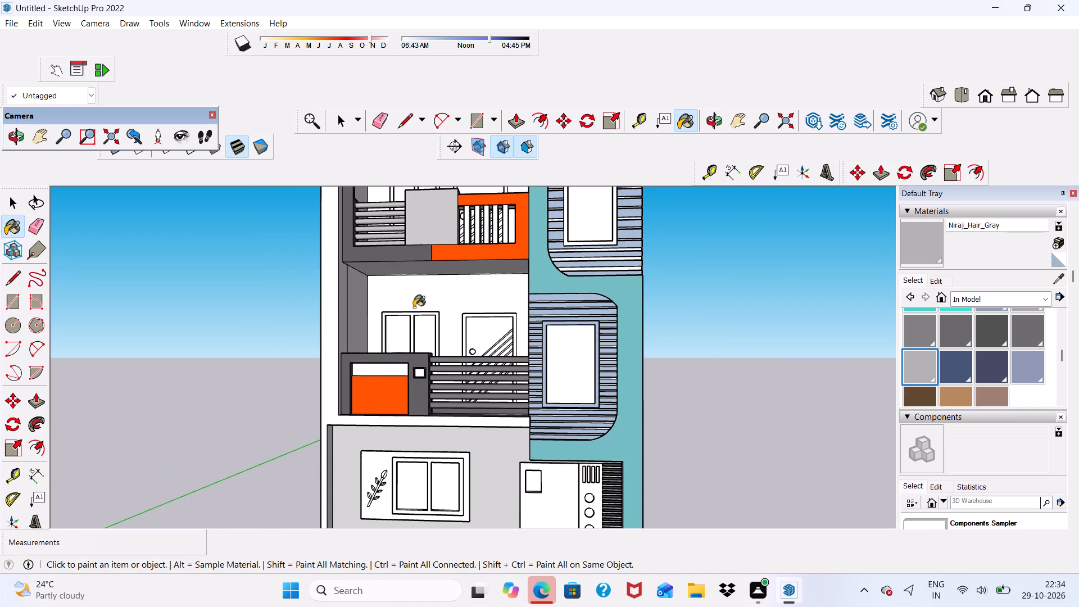
pyautogui.scroll(2, 996, 337)
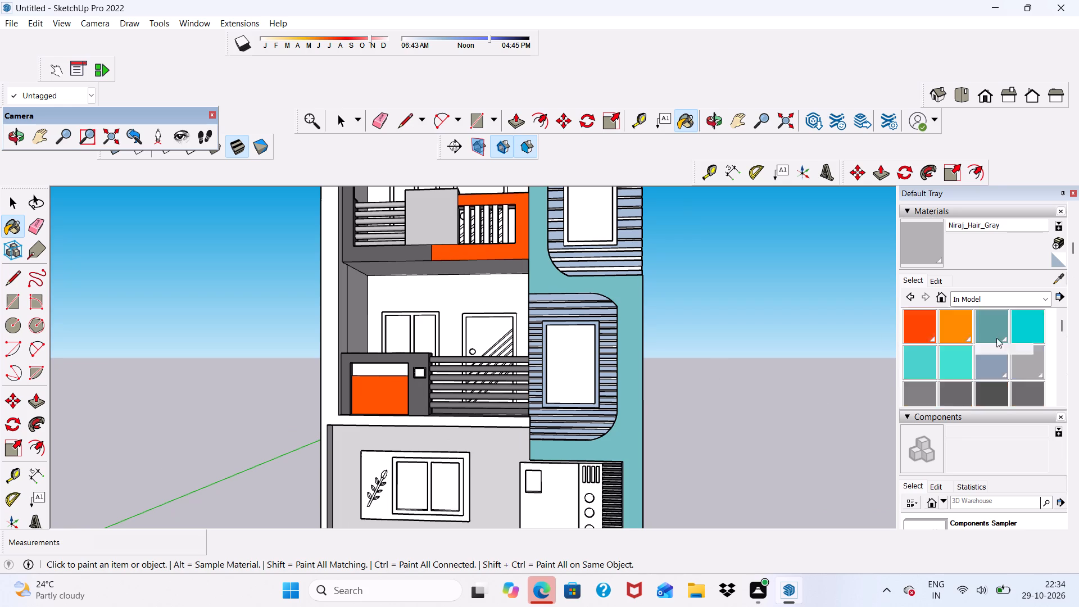
pyautogui.scroll(1, 996, 338)
pyautogui.scroll(-3, 987, 404)
pyautogui.scroll(2, 985, 405)
pyautogui.scroll(-1, 985, 405)
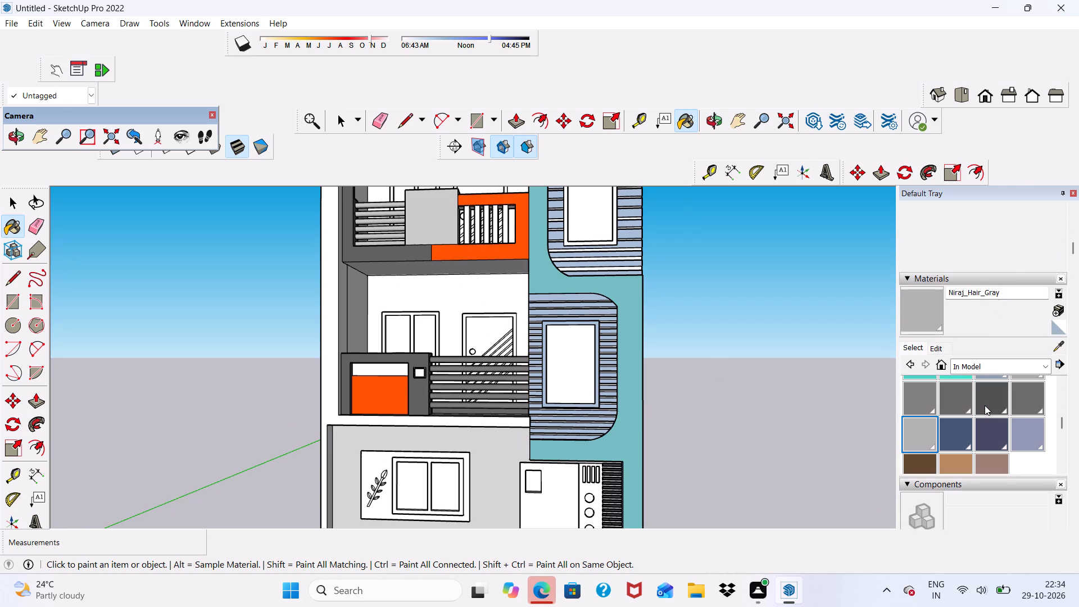
pyautogui.scroll(1, 985, 405)
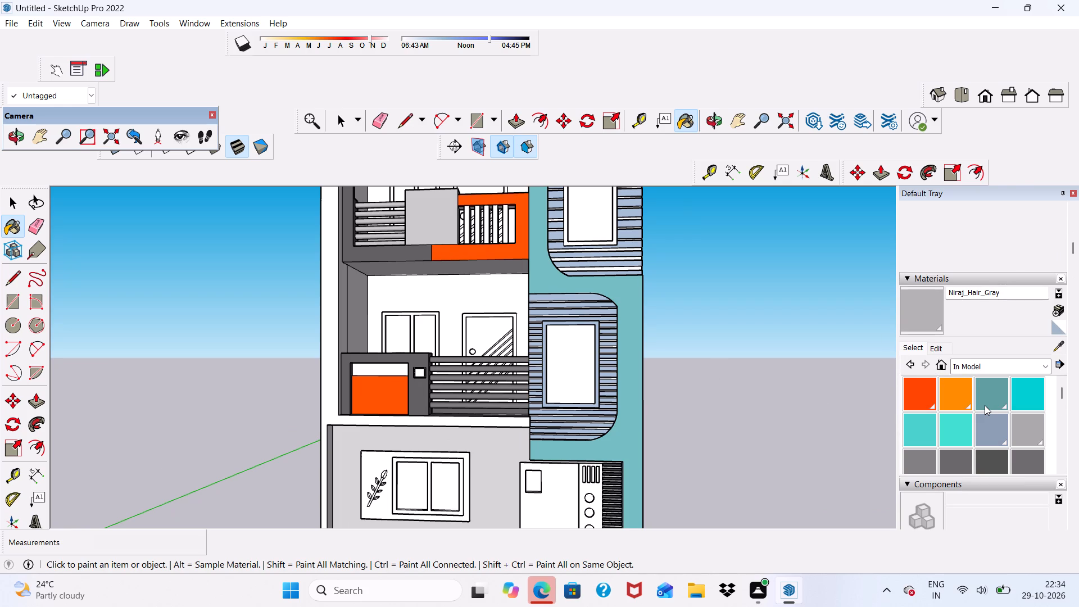
pyautogui.scroll(-9, 568, 428)
pyautogui.scroll(3, 483, 305)
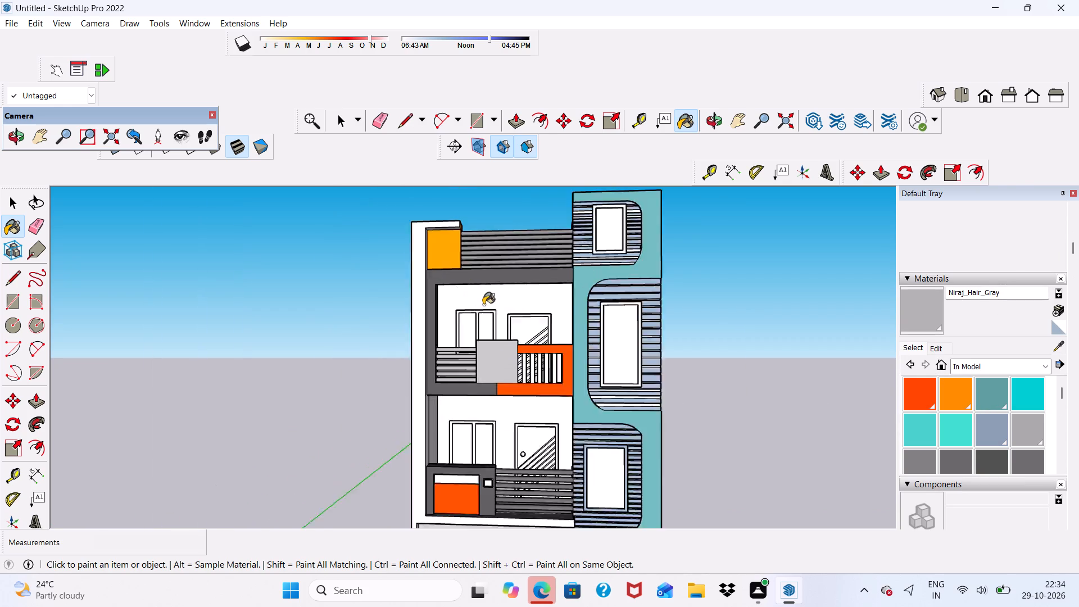
pyautogui.scroll(4, 483, 305)
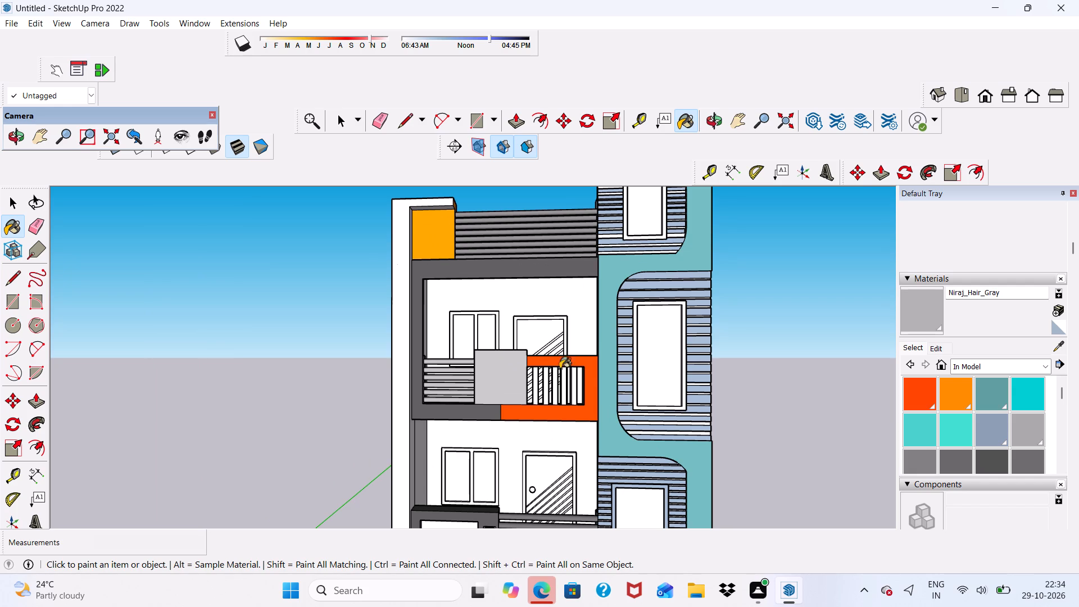
pyautogui.scroll(3, 974, 409)
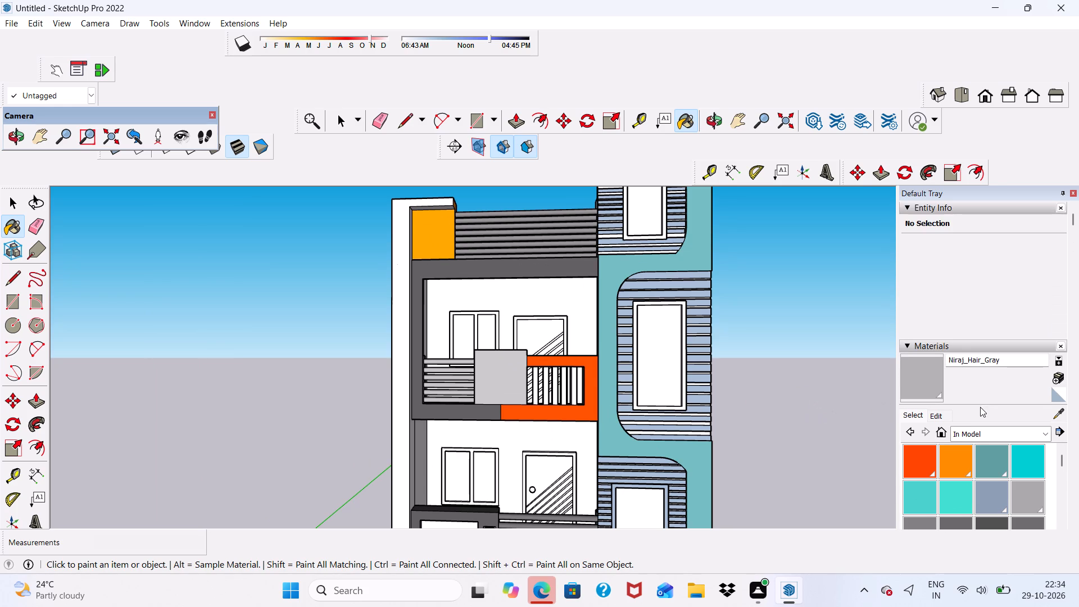
pyautogui.scroll(-1, 981, 410)
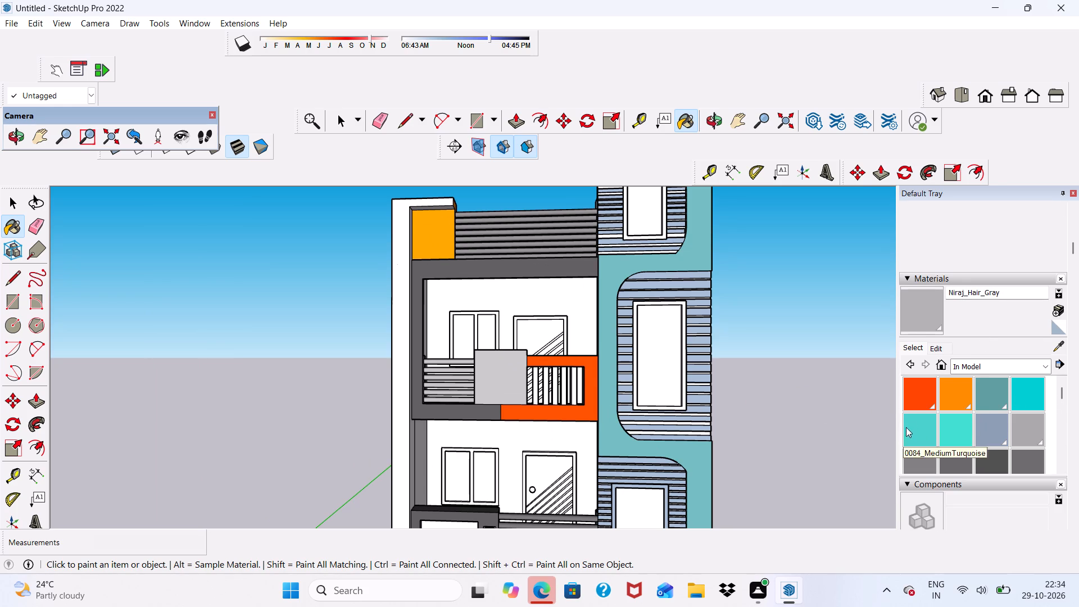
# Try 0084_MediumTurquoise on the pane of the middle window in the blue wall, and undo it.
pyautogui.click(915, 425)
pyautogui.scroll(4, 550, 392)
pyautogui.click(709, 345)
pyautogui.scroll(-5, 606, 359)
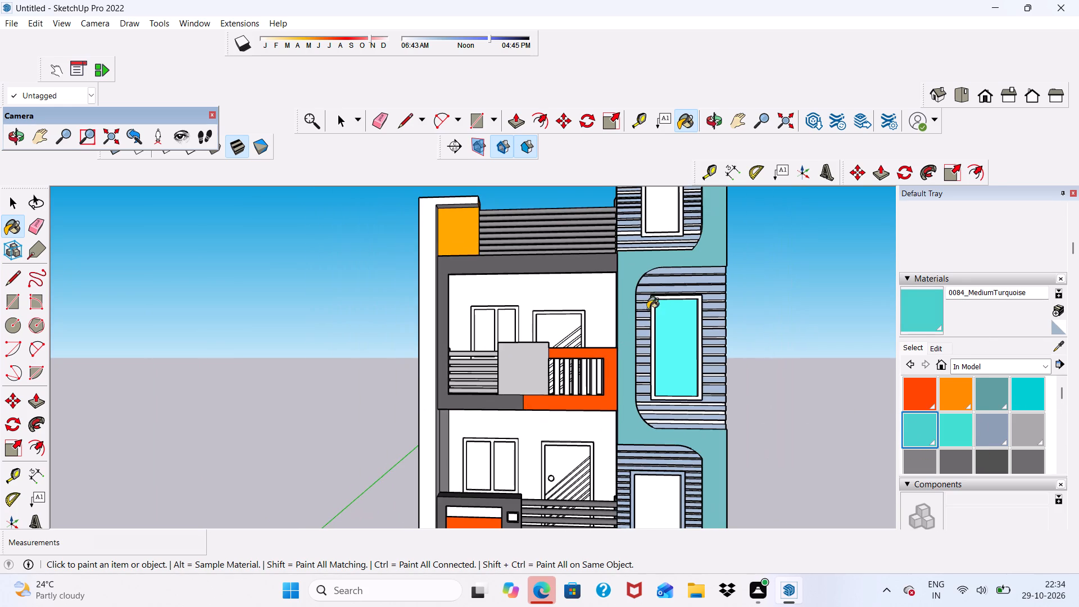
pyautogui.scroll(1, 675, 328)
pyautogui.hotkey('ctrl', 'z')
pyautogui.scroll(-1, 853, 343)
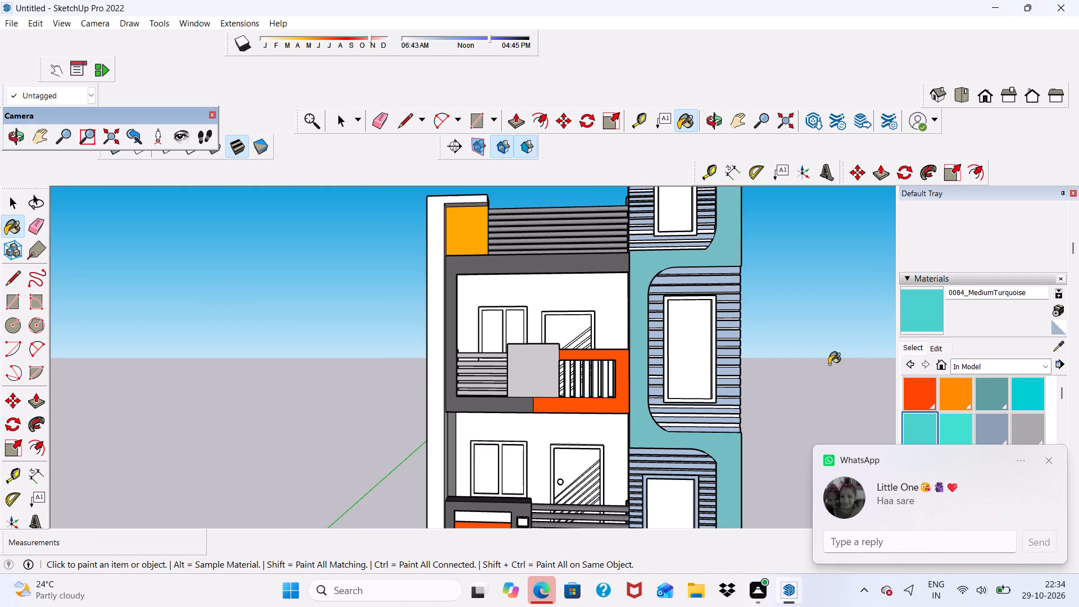
# Examine the in-model materials again alongside the white doors and windows behind the two balconies.
pyautogui.press('space')
pyautogui.scroll(-3, 873, 362)
pyautogui.scroll(-3, 968, 363)
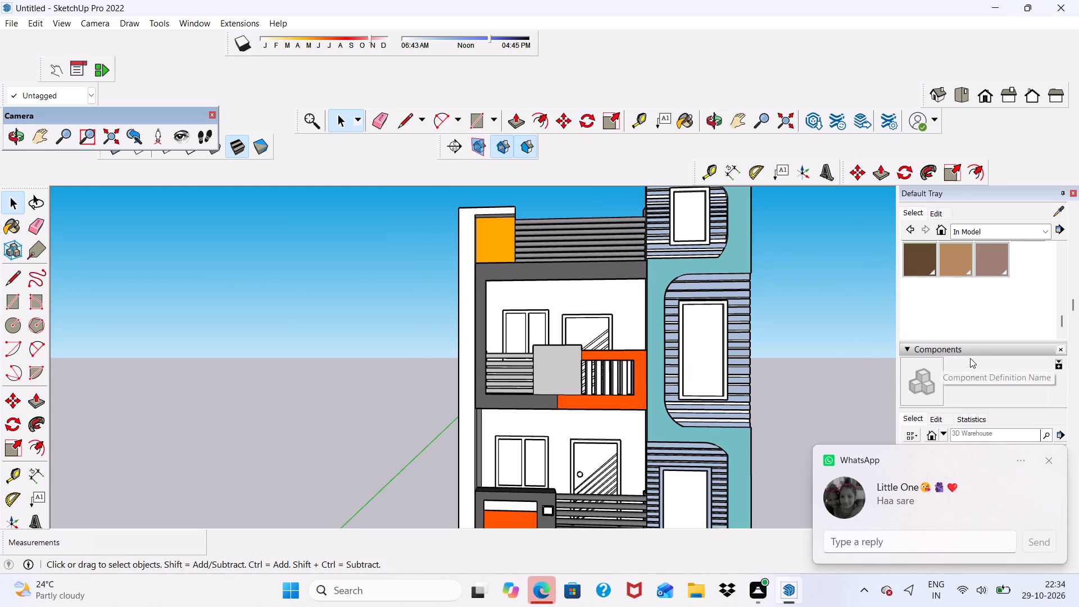
pyautogui.scroll(1, 955, 295)
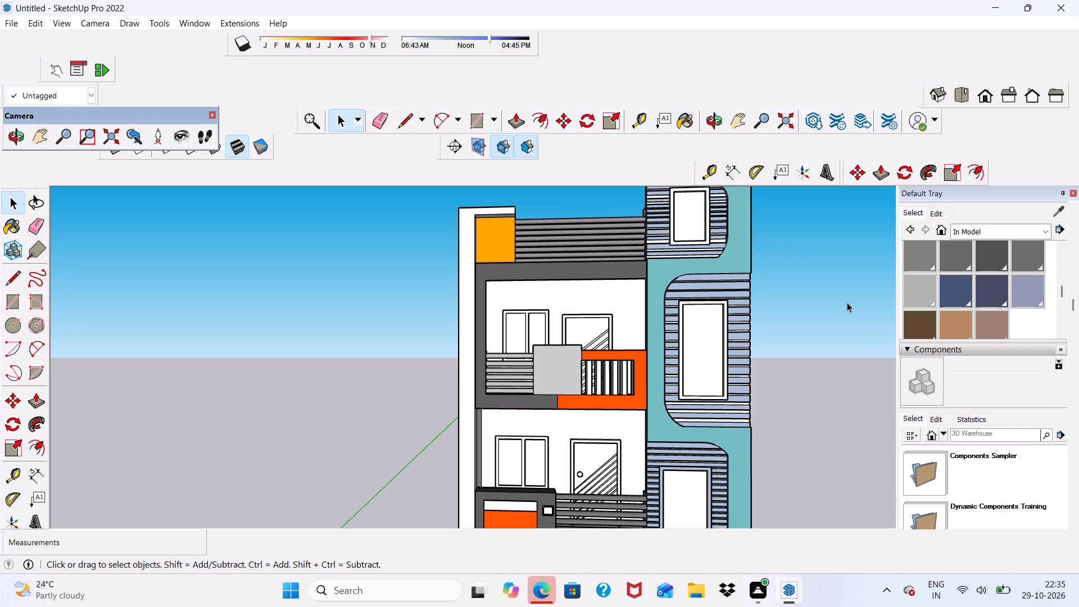
pyautogui.scroll(-3, 748, 284)
pyautogui.scroll(4, 758, 327)
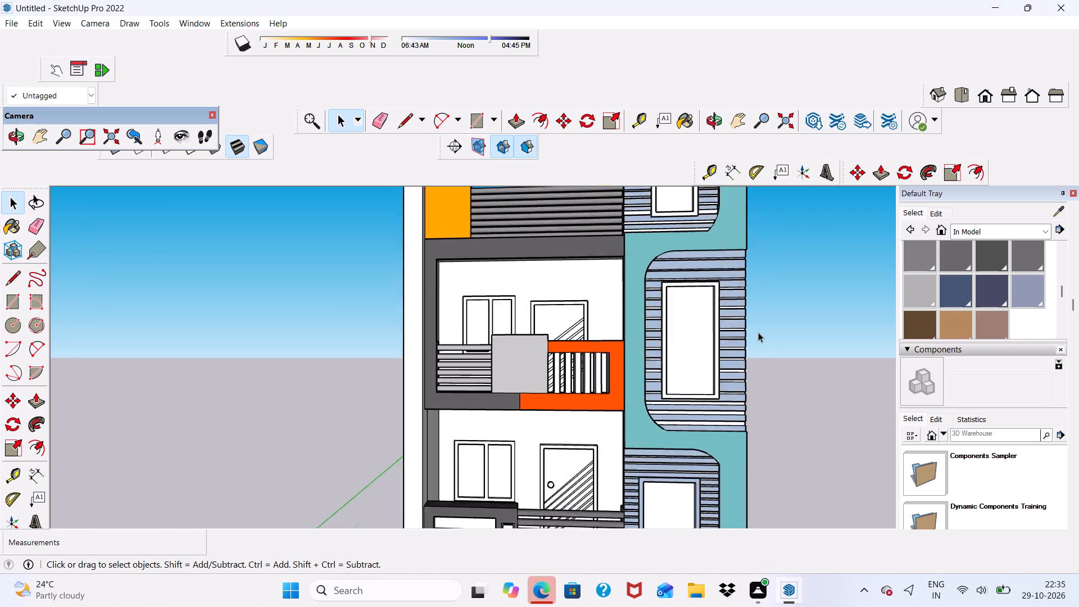
pyautogui.scroll(2, 758, 332)
pyautogui.scroll(-1, 641, 332)
pyautogui.moveTo(637, 335); pyautogui.dragTo(591, 389, button='middle')
pyautogui.moveTo(585, 357); pyautogui.dragTo(602, 335, button='middle')
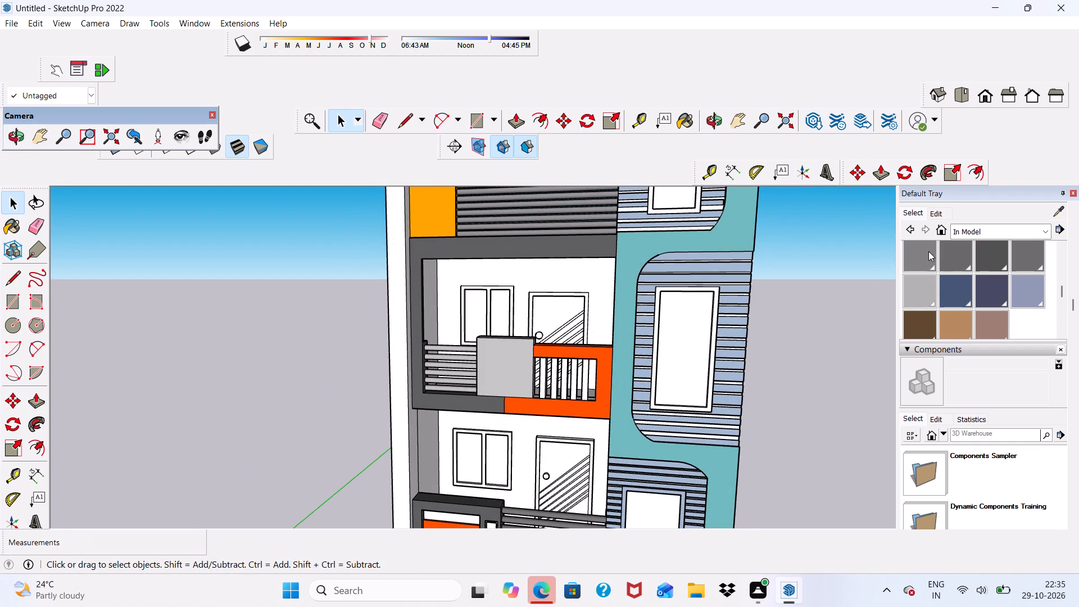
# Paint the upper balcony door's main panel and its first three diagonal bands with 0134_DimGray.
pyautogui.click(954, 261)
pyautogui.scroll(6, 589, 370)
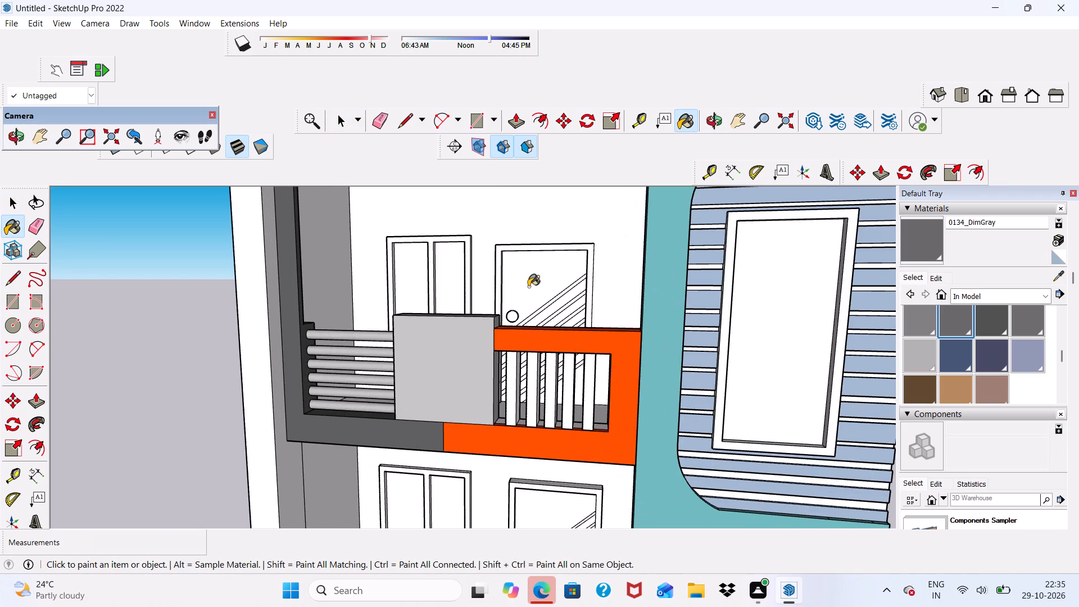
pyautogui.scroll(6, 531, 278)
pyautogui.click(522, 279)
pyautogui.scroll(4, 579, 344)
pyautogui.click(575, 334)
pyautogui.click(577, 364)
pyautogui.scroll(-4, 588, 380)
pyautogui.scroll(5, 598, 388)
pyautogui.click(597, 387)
# Paint the upper balcony door's main panel and its first three diagonal bands with 0135_DarkGray.
pyautogui.click(993, 321)
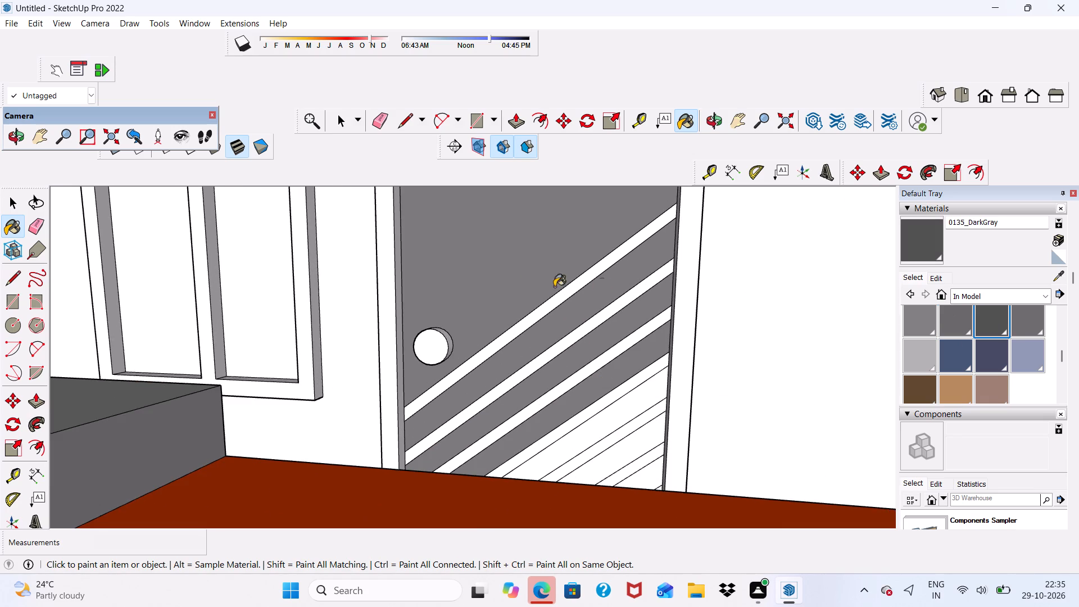
pyautogui.scroll(3, 501, 279)
pyautogui.click(443, 278)
pyautogui.click(524, 378)
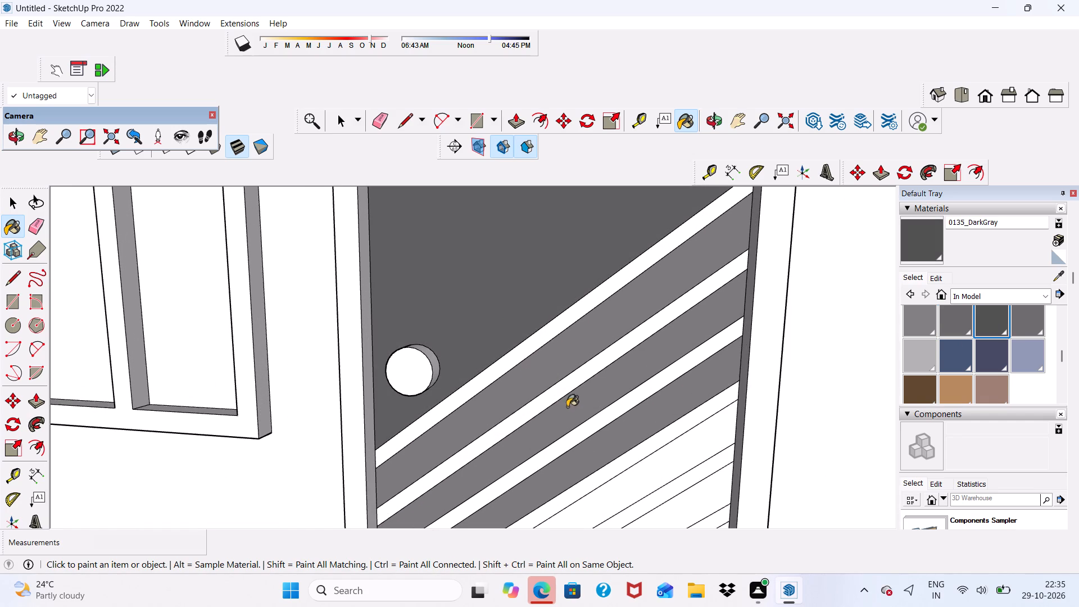
pyautogui.click(568, 409)
pyautogui.click(602, 445)
# Paint the remaining lower diagonal bands and bottom corner of the upper balcony door with 0135_DarkGray.
pyautogui.scroll(-5, 608, 352)
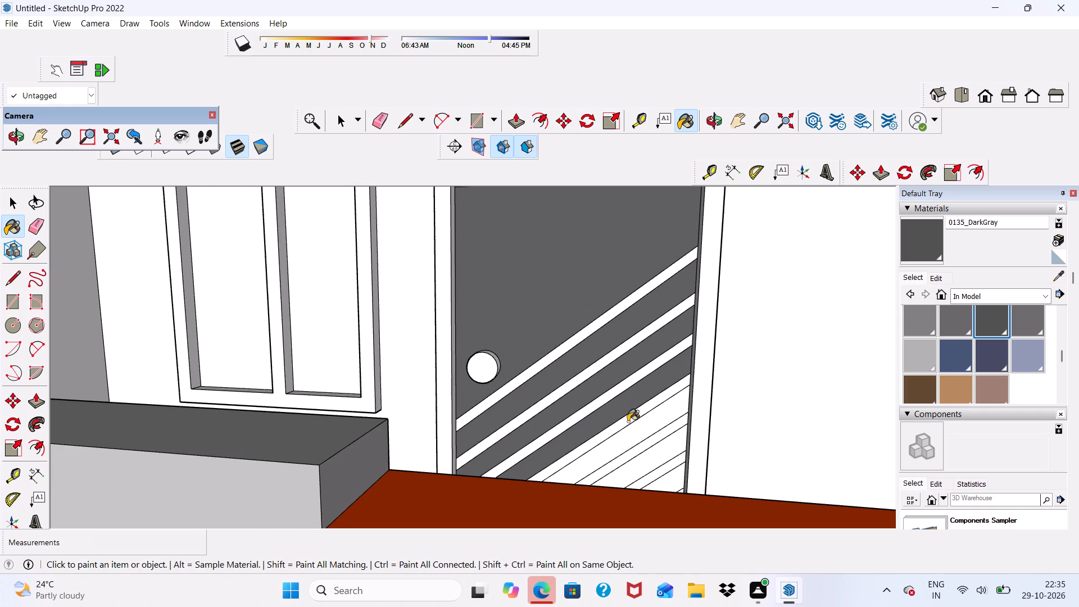
pyautogui.moveTo(632, 425); pyautogui.dragTo(634, 428, button='middle')
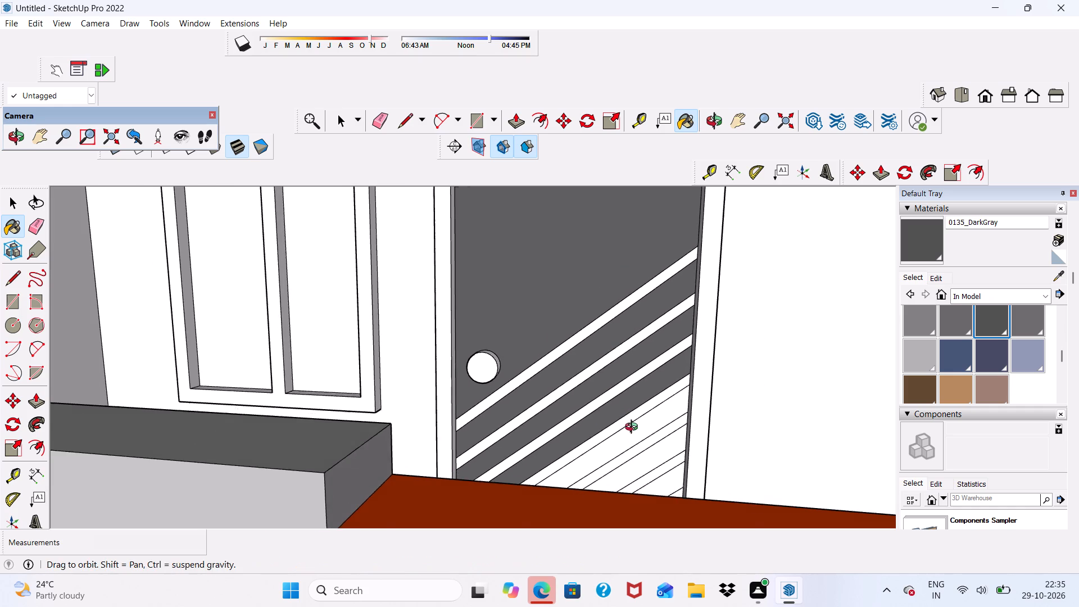
pyautogui.moveTo(634, 428); pyautogui.dragTo(638, 471, button='middle')
pyautogui.scroll(6, 631, 465)
pyautogui.scroll(-1, 607, 421)
pyautogui.click(607, 421)
pyautogui.click(625, 464)
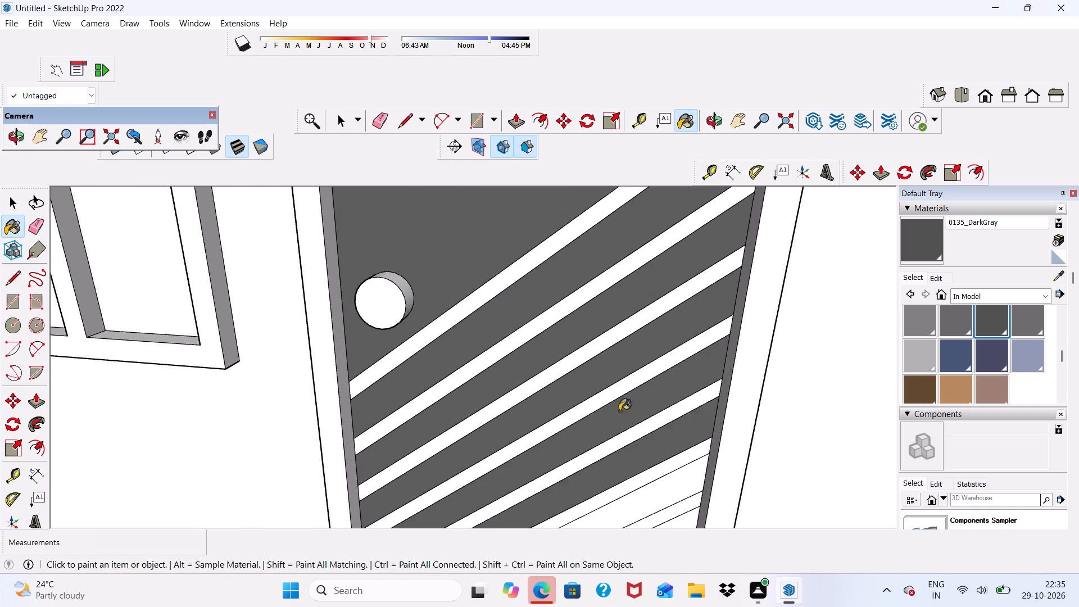
pyautogui.scroll(-6, 610, 365)
pyautogui.scroll(4, 638, 441)
pyautogui.click(637, 449)
pyautogui.scroll(-3, 610, 378)
pyautogui.moveTo(616, 396); pyautogui.dragTo(637, 456, button='middle')
pyautogui.click(620, 463)
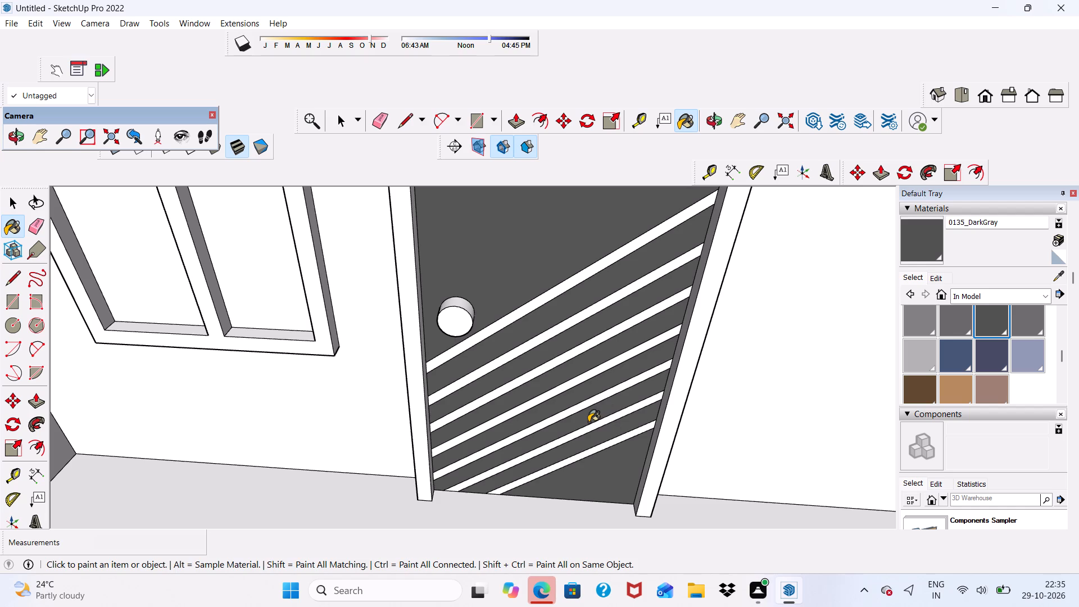
# Paint the front face and top face of the upper balcony door's frame with 0135_DarkGray.
pyautogui.scroll(-5, 602, 410)
pyautogui.scroll(1, 504, 425)
pyautogui.scroll(-5, 504, 425)
pyautogui.scroll(5, 464, 300)
pyautogui.scroll(-5, 468, 316)
pyautogui.moveTo(511, 398); pyautogui.dragTo(517, 319, button='middle')
pyautogui.scroll(1, 517, 319)
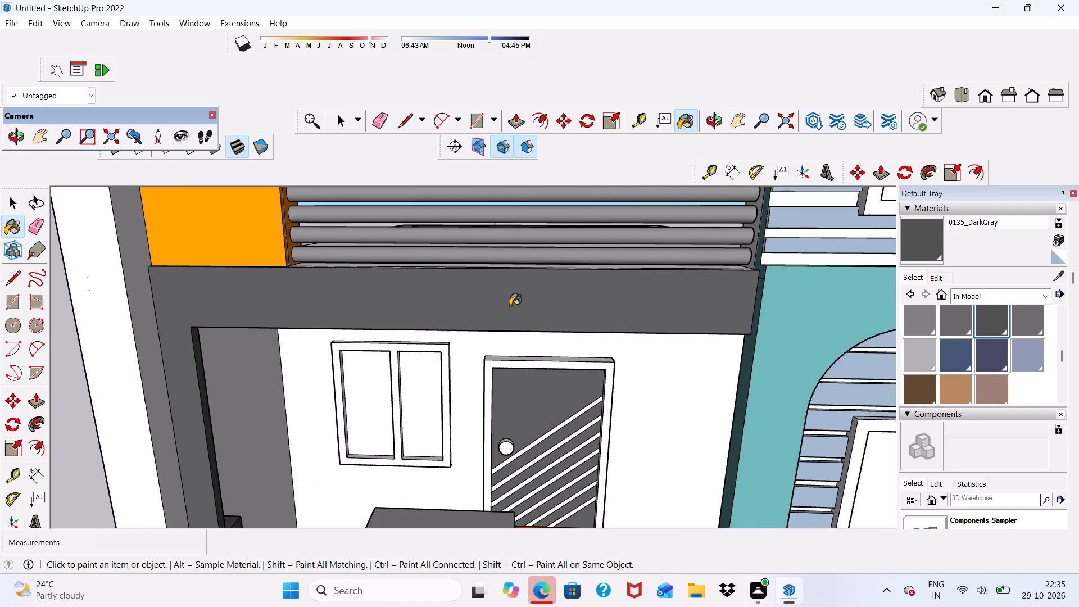
pyautogui.scroll(3, 514, 324)
pyautogui.scroll(-1, 514, 327)
pyautogui.scroll(7, 537, 397)
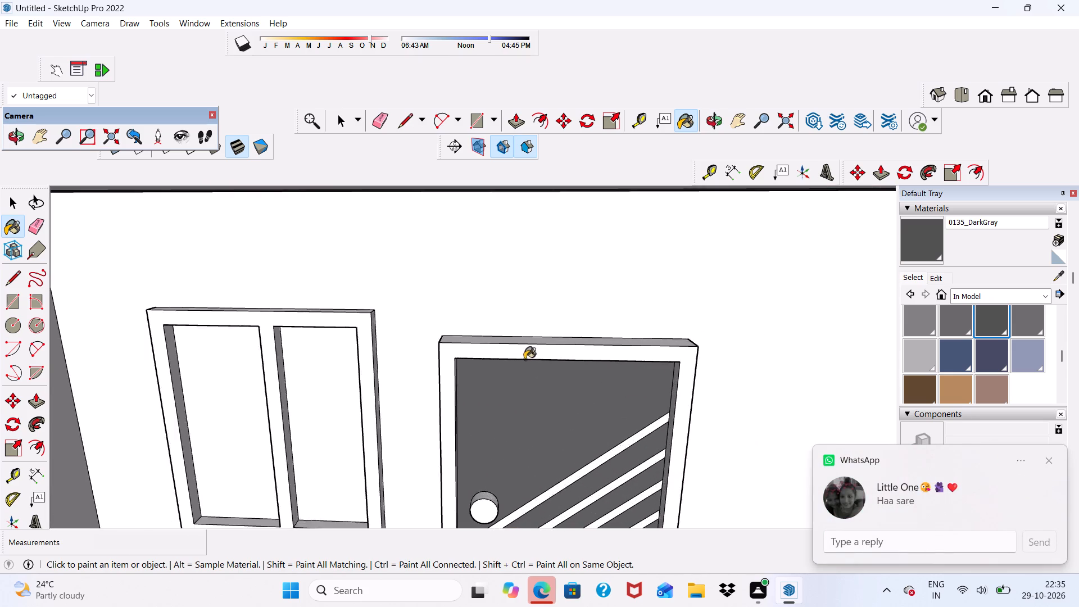
pyautogui.scroll(4, 524, 359)
pyautogui.click(516, 339)
pyautogui.scroll(4, 480, 327)
pyautogui.click(478, 324)
# Paint the outer side and the inner side and top reveals of the upper balcony door's frame with 0135_DarkGray.
pyautogui.scroll(-5, 476, 323)
pyautogui.moveTo(468, 340); pyautogui.dragTo(660, 301, button='middle')
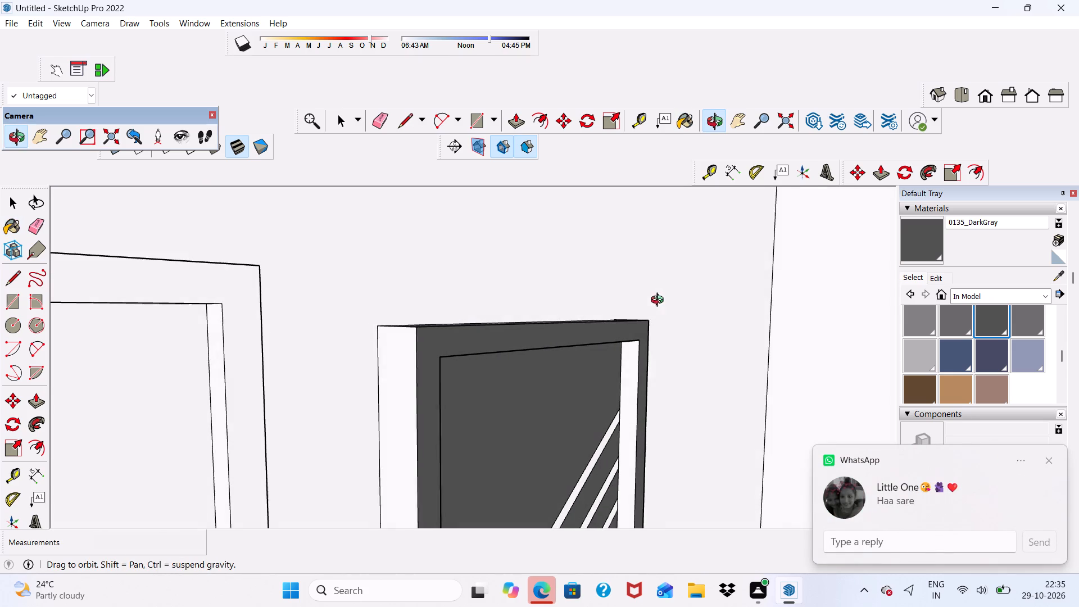
pyautogui.moveTo(660, 301); pyautogui.dragTo(660, 301, button='middle')
pyautogui.click(393, 369)
pyautogui.scroll(2, 606, 391)
pyautogui.click(626, 384)
pyautogui.scroll(-2, 627, 383)
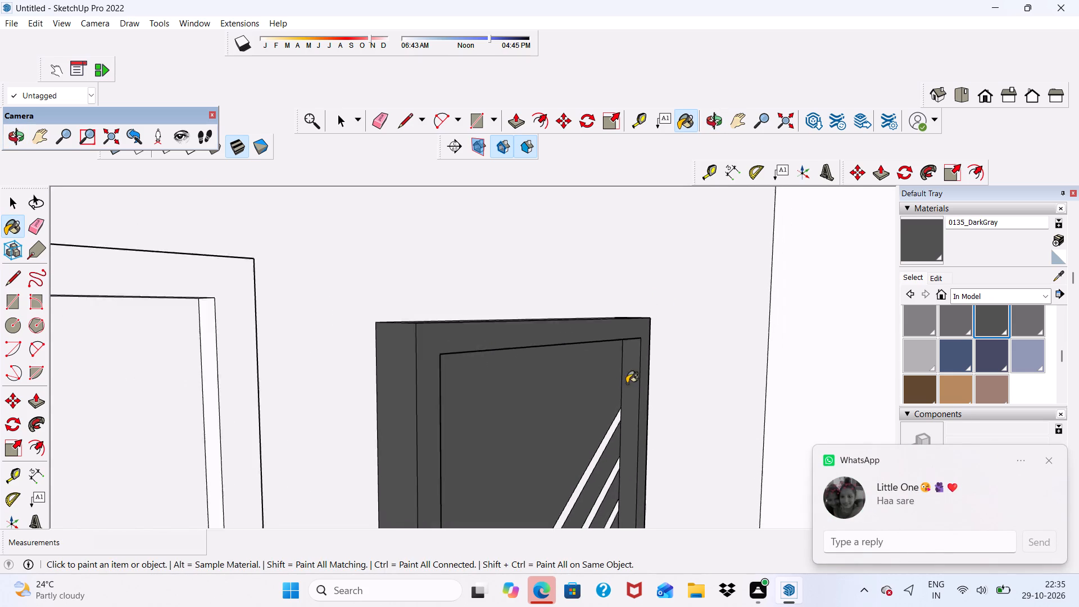
pyautogui.moveTo(627, 384); pyautogui.dragTo(320, 366, button='middle')
pyautogui.scroll(1, 378, 398)
pyautogui.click(348, 377)
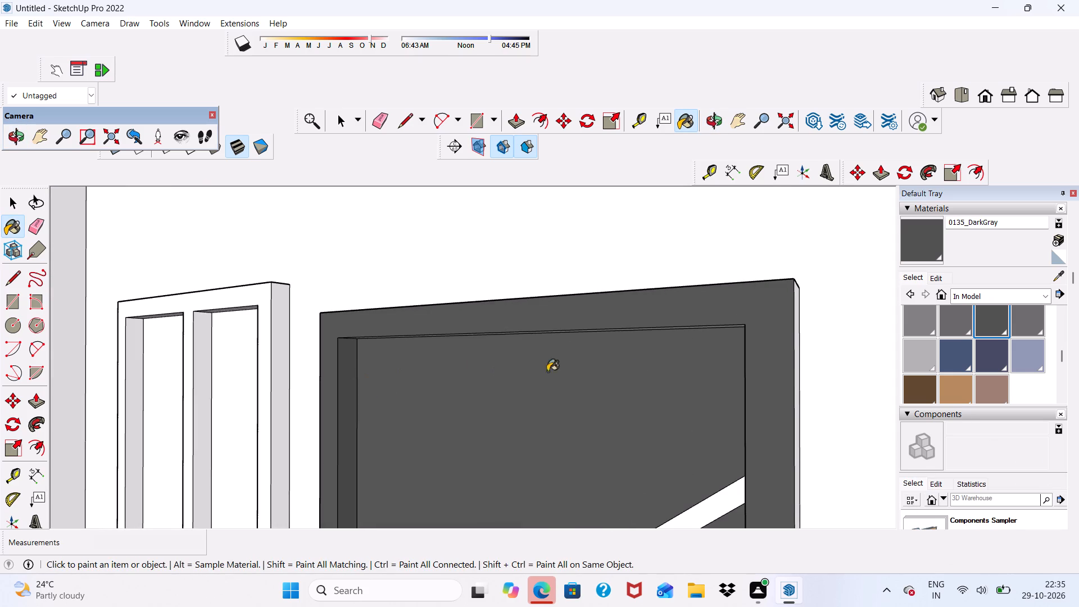
pyautogui.moveTo(794, 358); pyautogui.dragTo(790, 256, button='middle')
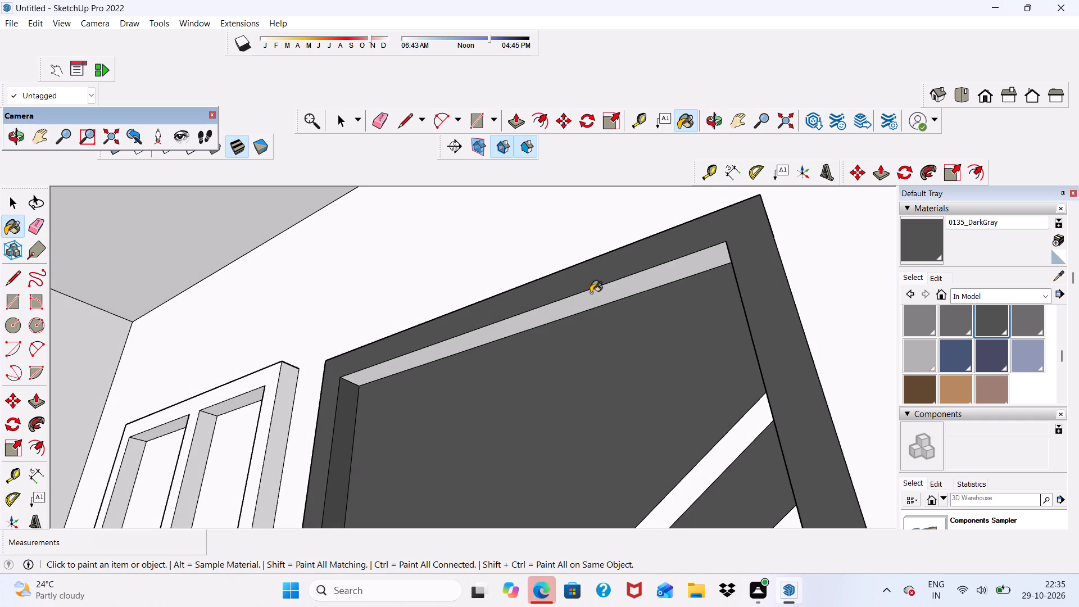
pyautogui.click(591, 293)
pyautogui.moveTo(614, 309); pyautogui.dragTo(523, 432, button='middle')
pyautogui.moveTo(632, 428); pyautogui.dragTo(640, 424)
pyautogui.scroll(-16, 568, 204)
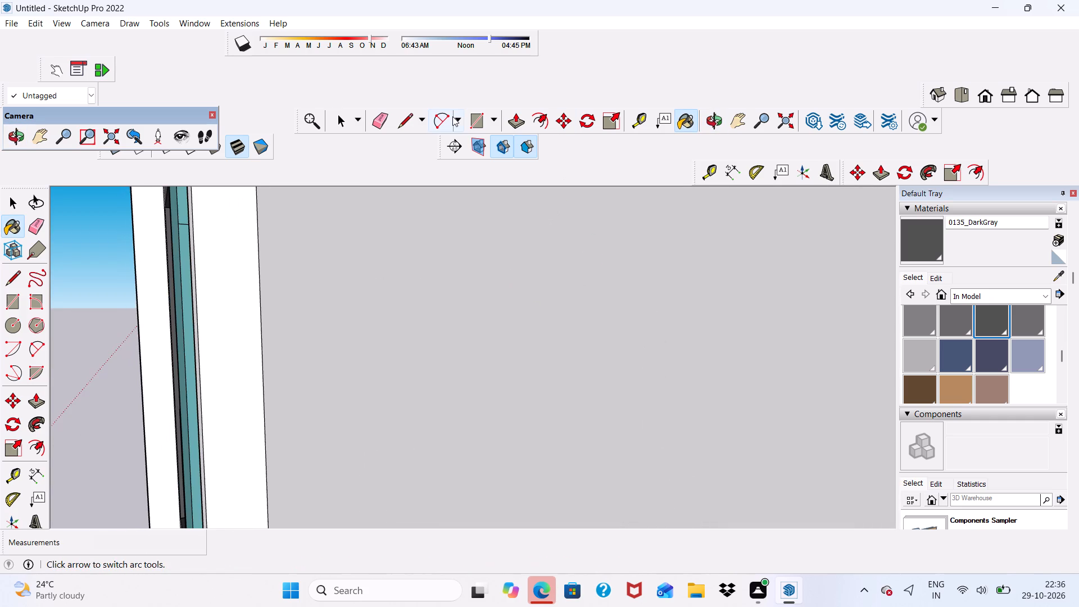
# Paint the lower balcony door's main panel and its first three diagonal bands with 0135_DarkGray.
pyautogui.scroll(-20, 501, 234)
pyautogui.scroll(-3, 501, 234)
pyautogui.moveTo(375, 361); pyautogui.dragTo(565, 347, button='middle')
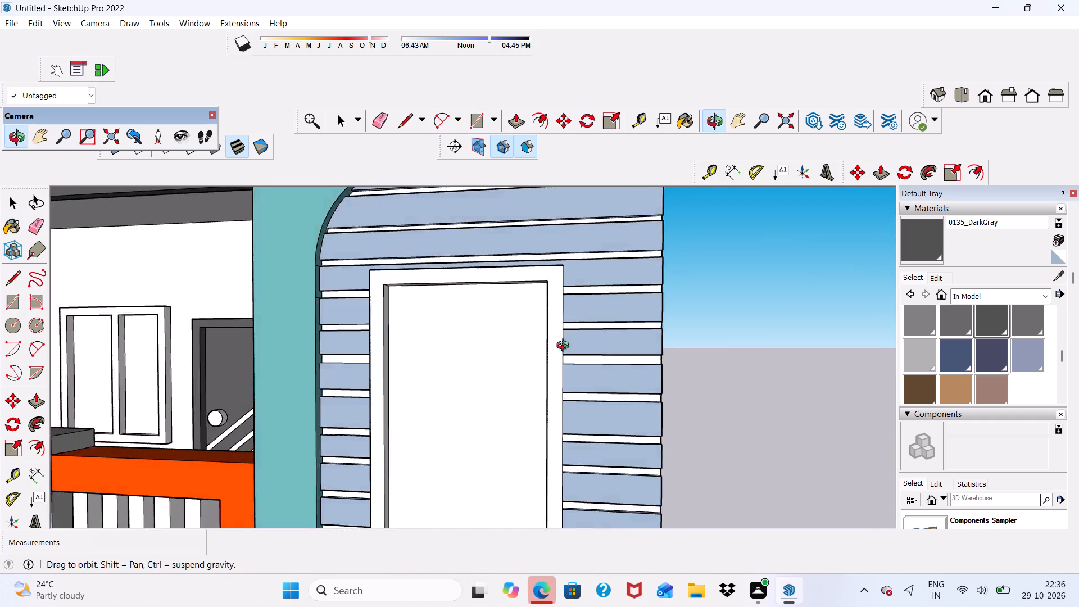
pyautogui.moveTo(565, 347); pyautogui.dragTo(568, 350, button='middle')
pyautogui.scroll(1, 580, 354)
pyautogui.scroll(-7, 609, 278)
pyautogui.scroll(7, 387, 405)
pyautogui.moveTo(411, 310); pyautogui.dragTo(416, 463, button='middle')
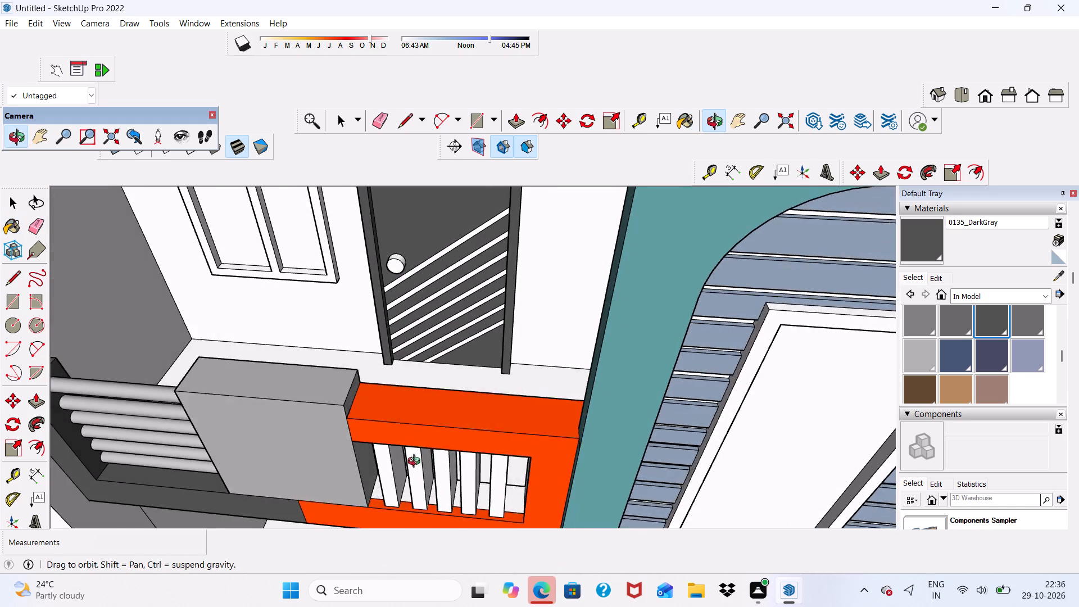
pyautogui.moveTo(416, 463); pyautogui.dragTo(414, 459, button='middle')
pyautogui.scroll(1, 432, 287)
pyautogui.scroll(-11, 442, 241)
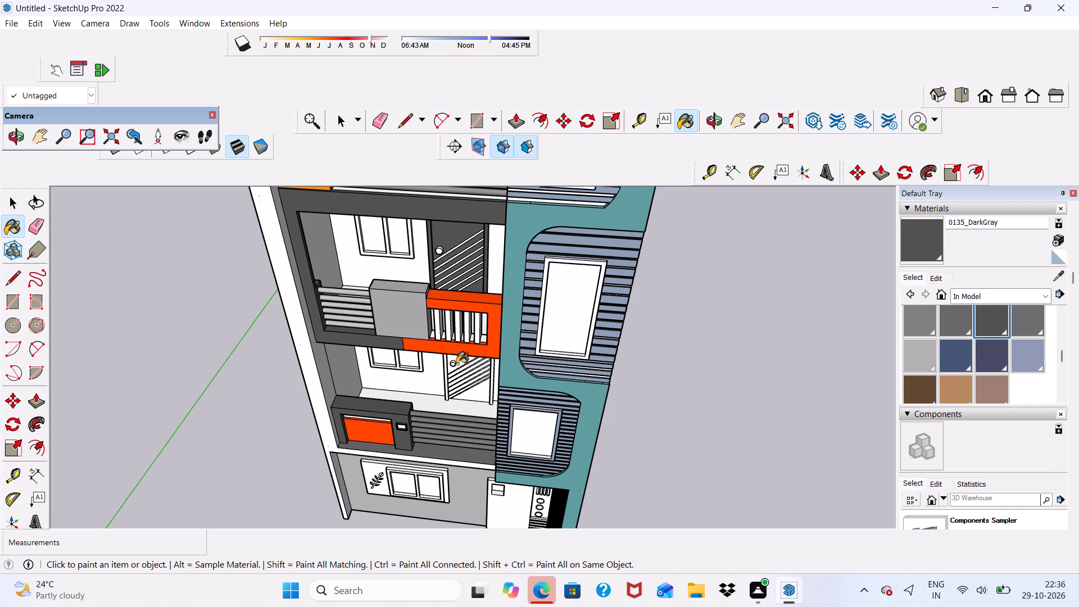
pyautogui.scroll(-5, 448, 402)
pyautogui.scroll(6, 445, 406)
pyautogui.moveTo(460, 415); pyautogui.dragTo(472, 300, button='middle')
pyautogui.scroll(11, 472, 300)
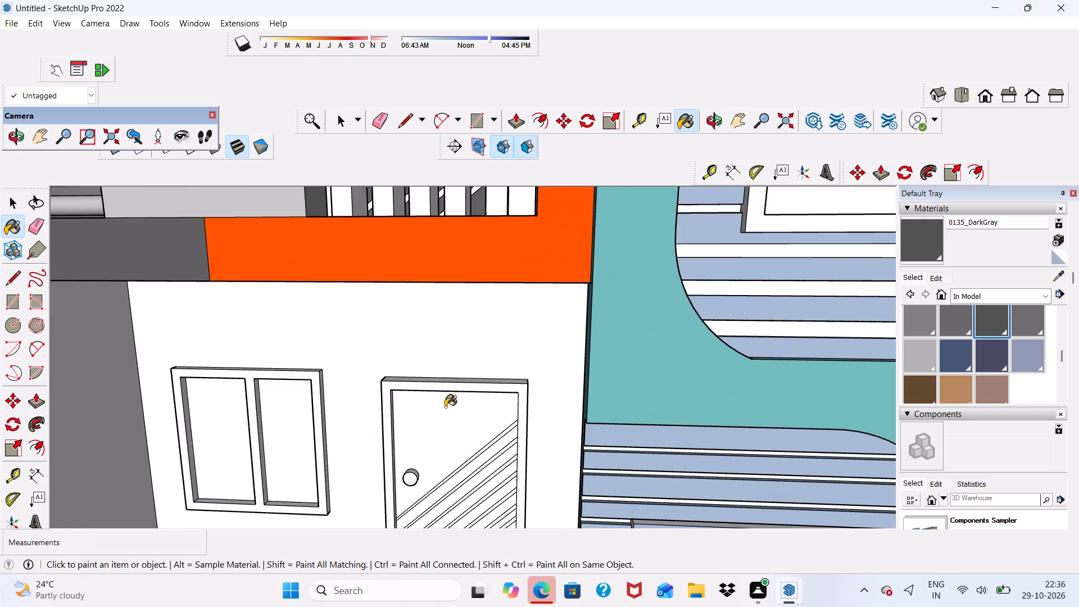
pyautogui.click(444, 411)
pyautogui.scroll(-1, 429, 432)
pyautogui.scroll(9, 429, 433)
pyautogui.scroll(-6, 431, 281)
pyautogui.scroll(6, 484, 435)
pyautogui.click(492, 488)
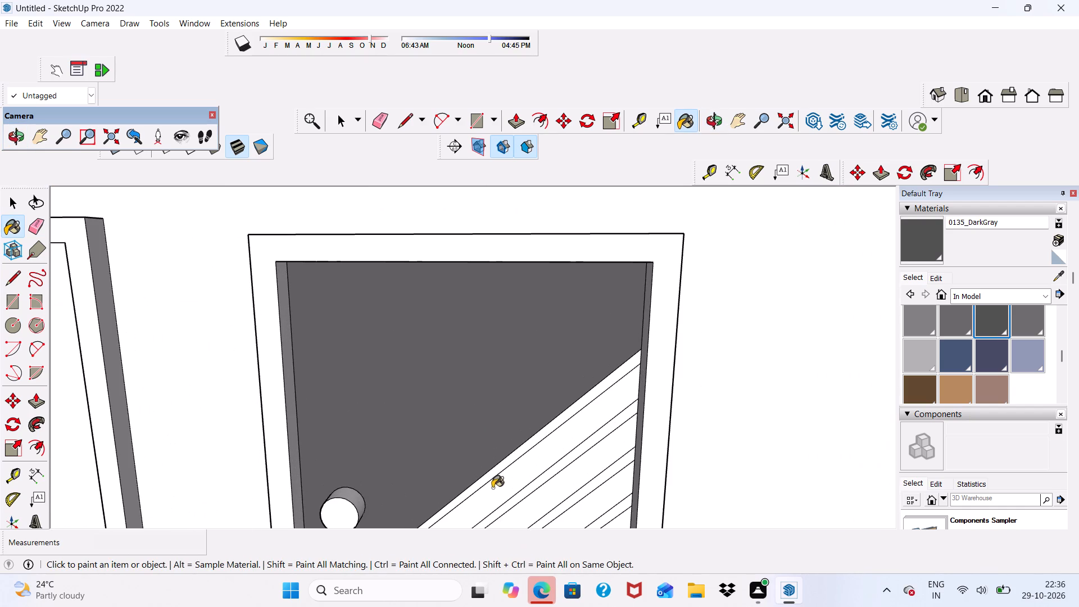
pyautogui.scroll(-5, 496, 414)
pyautogui.scroll(4, 544, 488)
pyautogui.click(526, 464)
pyautogui.scroll(-6, 491, 361)
pyautogui.scroll(6, 518, 460)
pyautogui.click(517, 459)
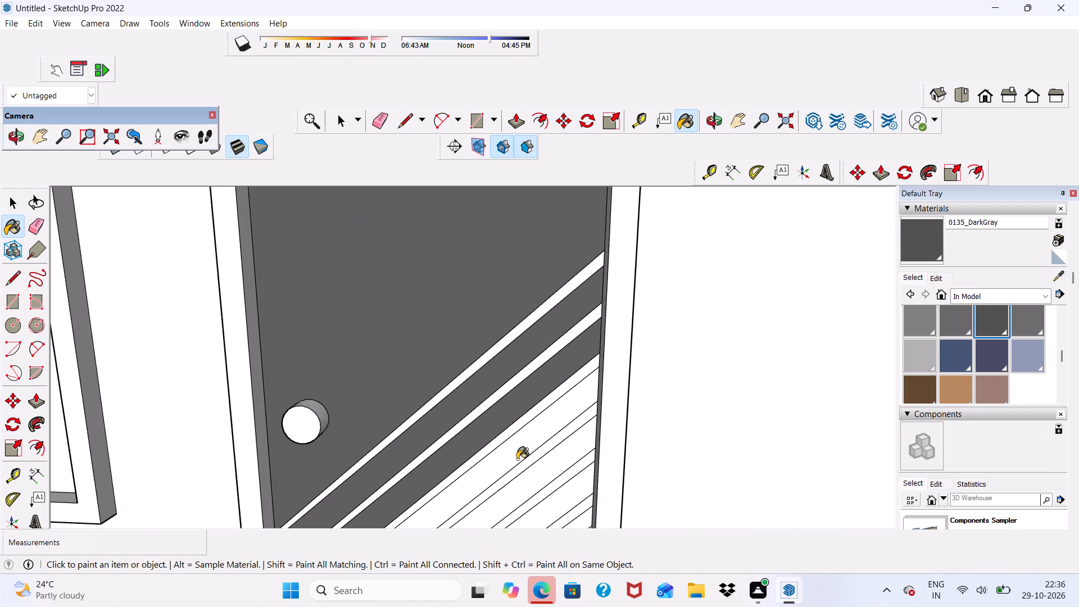
# Paint the remaining diagonal bands and bottom corner of the lower balcony door with 0135_DarkGray.
pyautogui.scroll(-3, 516, 434)
pyautogui.scroll(2, 541, 493)
pyautogui.click(533, 475)
pyautogui.scroll(-6, 475, 331)
pyautogui.scroll(7, 508, 443)
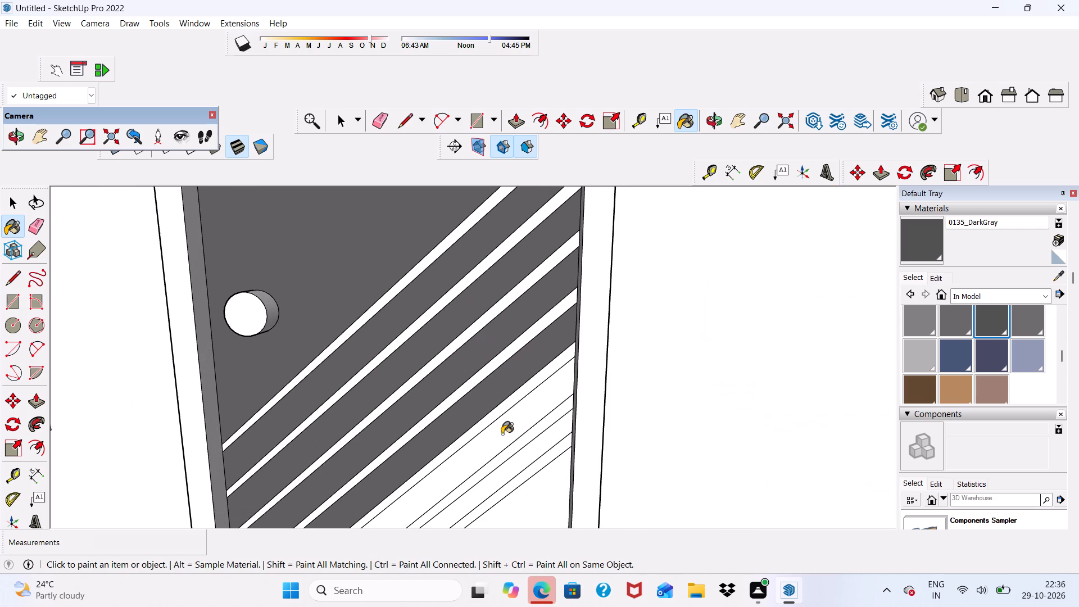
pyautogui.click(500, 430)
pyautogui.click(513, 463)
pyautogui.scroll(-5, 522, 329)
pyautogui.scroll(5, 550, 446)
pyautogui.click(515, 474)
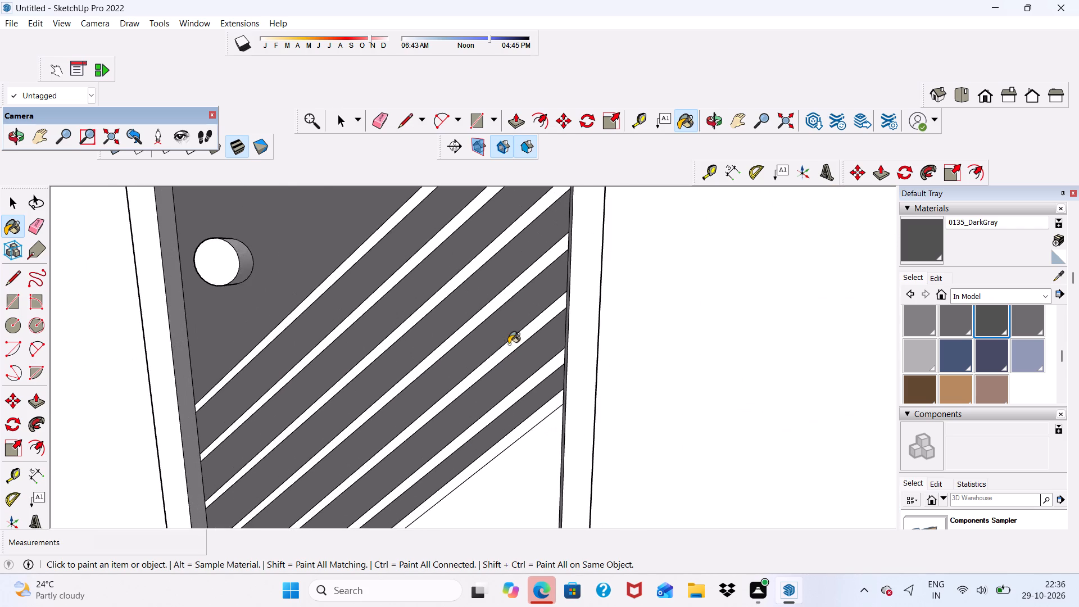
# Paint the front face and both inner side reveals of the lower balcony door's frame with 0135_DarkGray.
pyautogui.scroll(-10, 504, 315)
pyautogui.moveTo(461, 455); pyautogui.dragTo(464, 543, button='middle')
pyautogui.scroll(5, 409, 405)
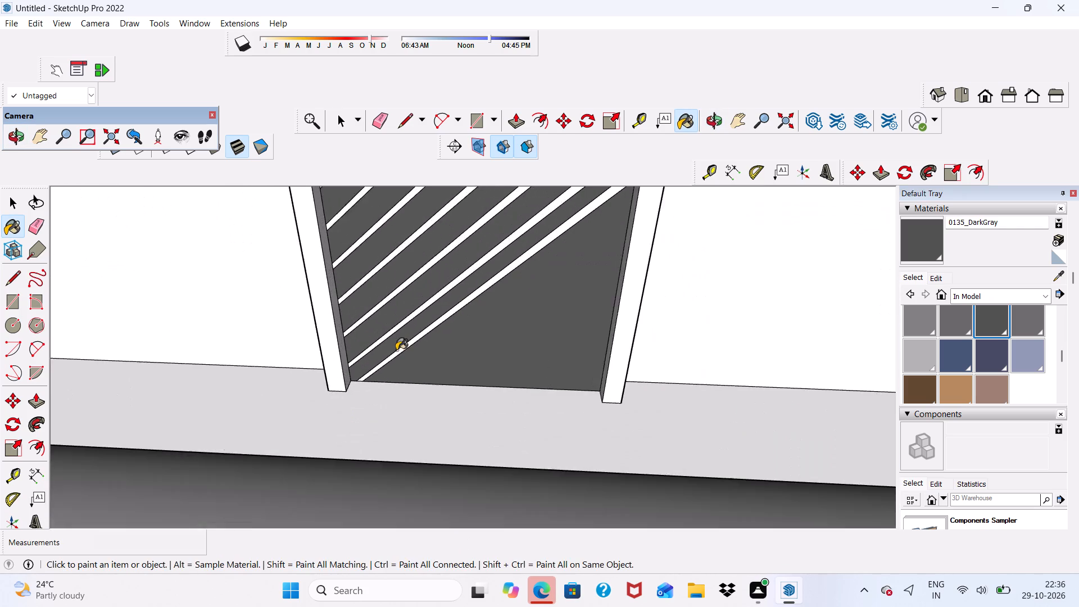
pyautogui.scroll(5, 396, 350)
pyautogui.click(322, 303)
pyautogui.scroll(7, 324, 306)
pyautogui.click(308, 340)
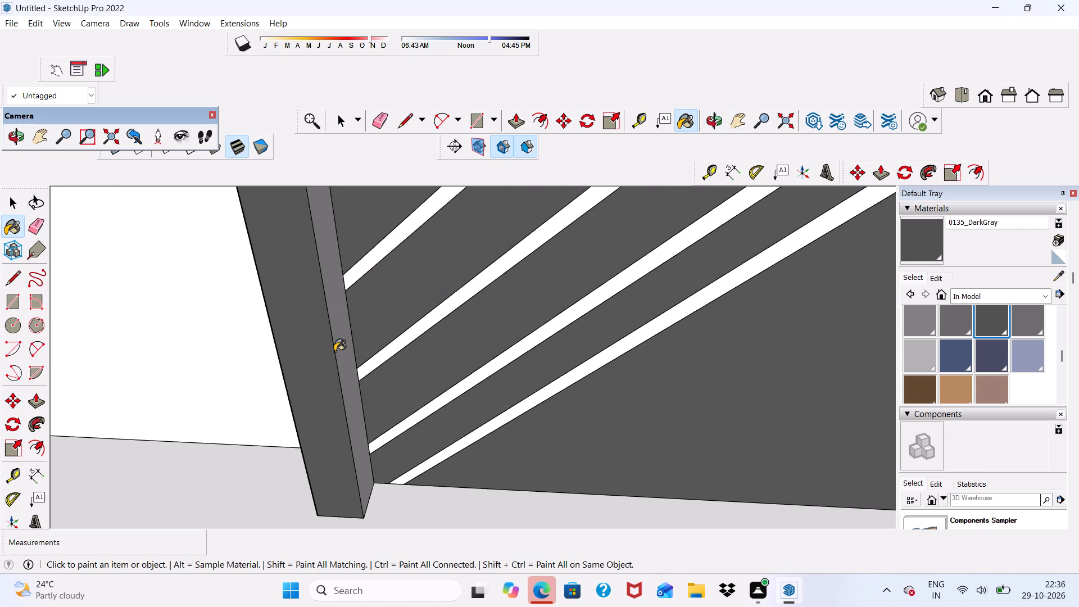
pyautogui.click(338, 352)
pyautogui.scroll(-10, 326, 323)
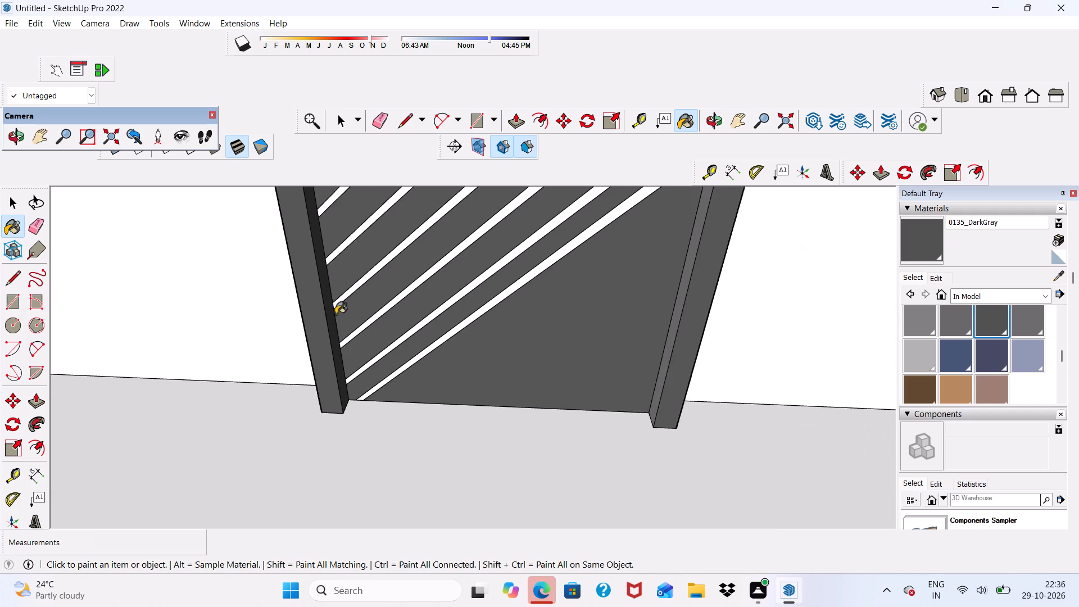
pyautogui.scroll(-3, 336, 314)
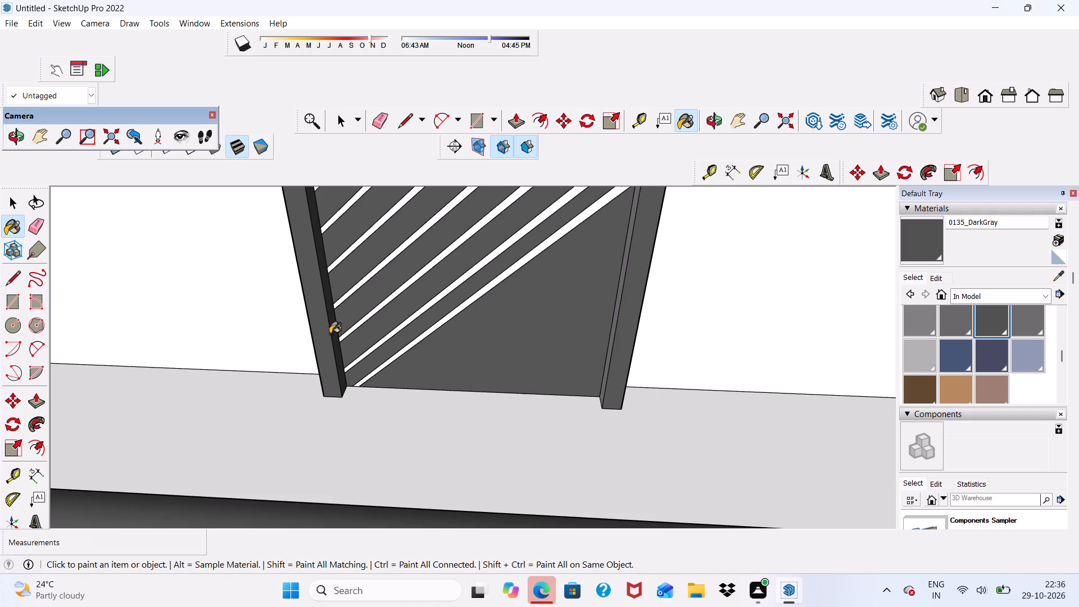
pyautogui.scroll(6, 330, 334)
pyautogui.moveTo(533, 401); pyautogui.dragTo(600, 374, button='middle')
pyautogui.scroll(-1, 600, 374)
pyautogui.click(736, 343)
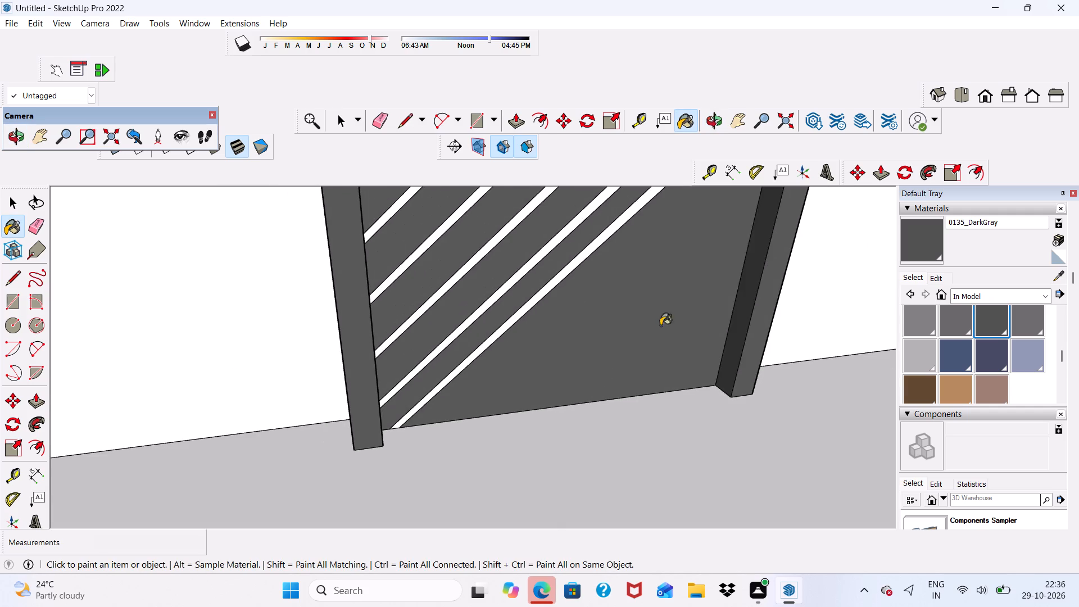
# Paint the inner top reveal and the top face of the lower balcony door's frame with 0135_DarkGray.
pyautogui.scroll(-12, 462, 321)
pyautogui.scroll(1, 473, 269)
pyautogui.scroll(-10, 471, 247)
pyautogui.scroll(2, 478, 292)
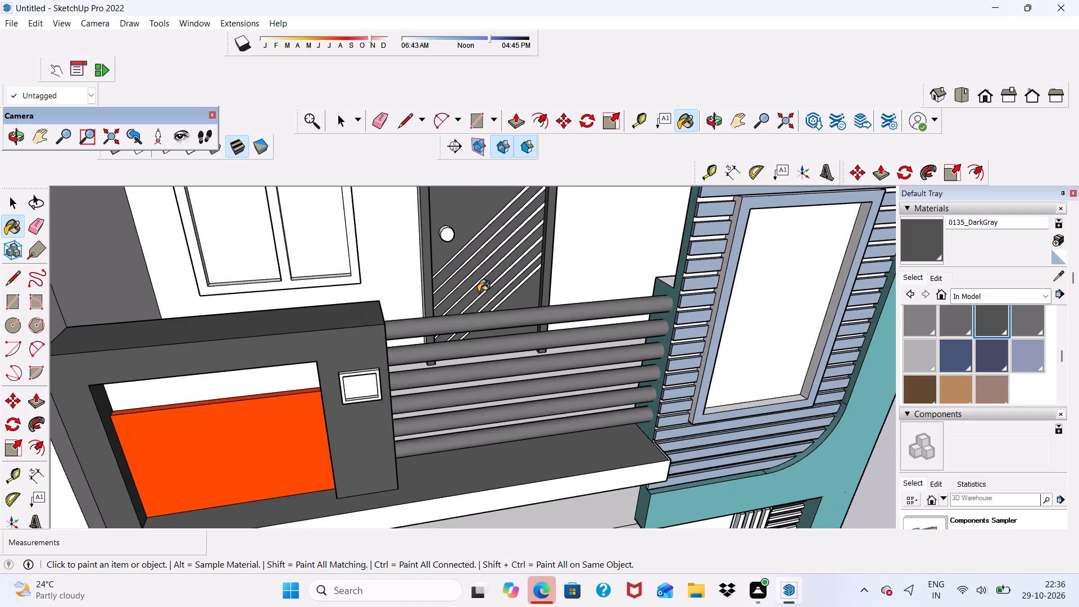
pyautogui.moveTo(478, 292); pyautogui.dragTo(435, 135, button='middle')
pyautogui.scroll(1, 435, 138)
pyautogui.scroll(-4, 451, 267)
pyautogui.scroll(15, 485, 236)
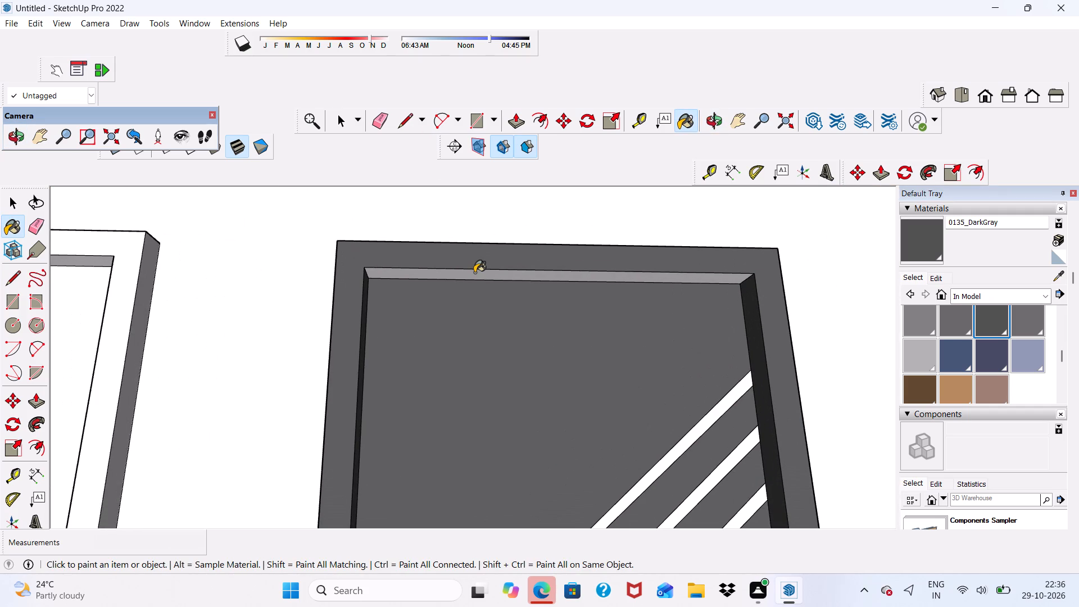
pyautogui.click(474, 273)
pyautogui.scroll(-4, 472, 266)
pyautogui.moveTo(476, 270); pyautogui.dragTo(495, 514, button='middle')
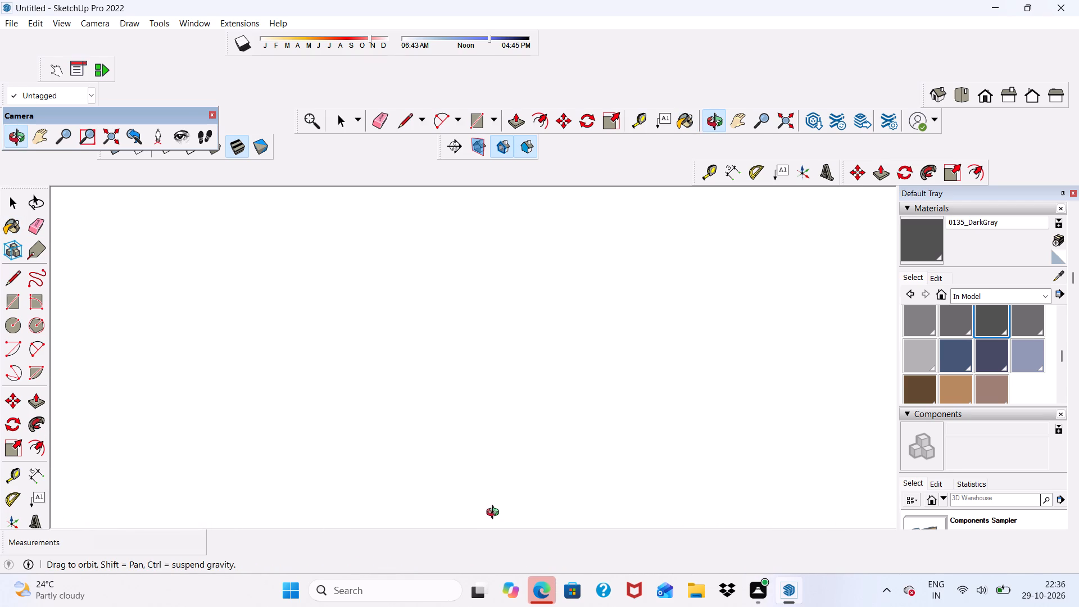
pyautogui.moveTo(495, 514); pyautogui.dragTo(478, 446, button='middle')
pyautogui.scroll(4, 388, 228)
pyautogui.click(394, 242)
# Paint the outer side faces of the lower balcony door's frame with 0135_DarkGray.
pyautogui.scroll(-1, 373, 275)
pyautogui.moveTo(373, 275); pyautogui.dragTo(514, 275, button='middle')
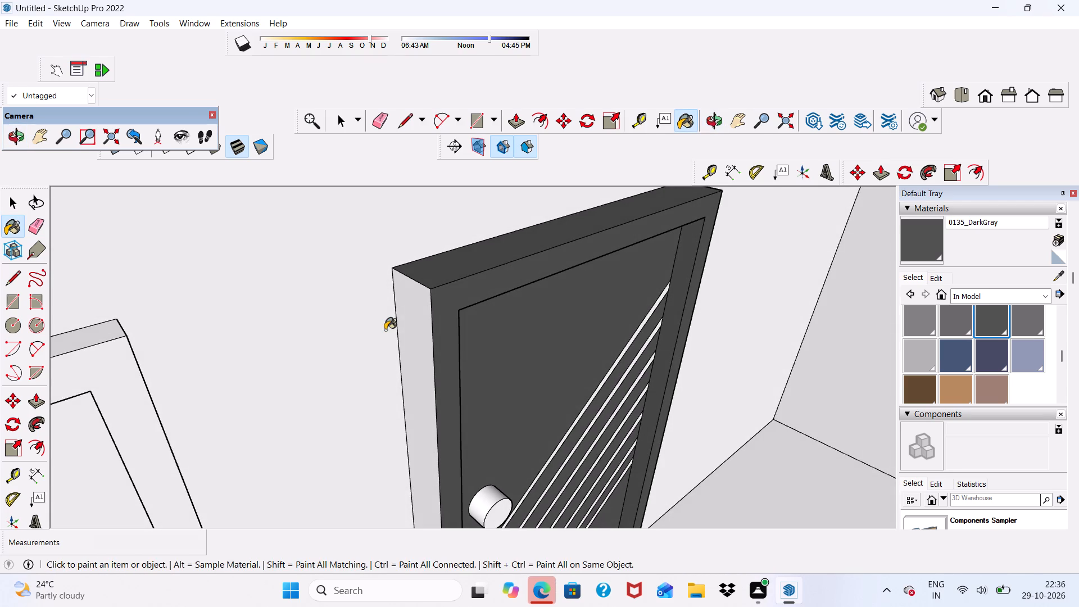
pyautogui.click(394, 320)
pyautogui.scroll(-1, 430, 312)
pyautogui.click(442, 300)
pyautogui.click(429, 308)
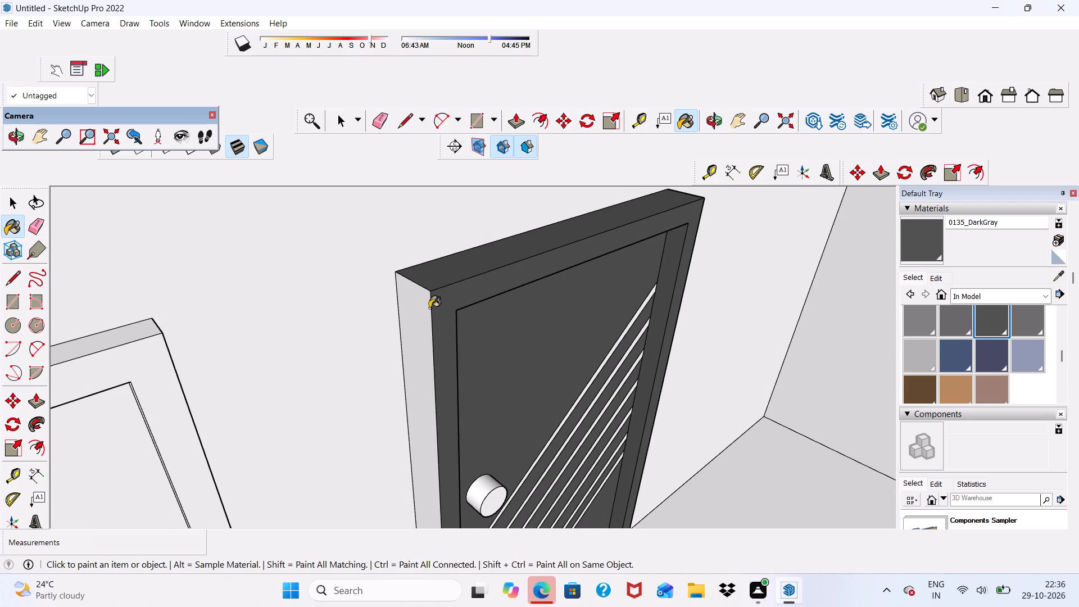
pyautogui.scroll(-3, 497, 327)
pyautogui.moveTo(563, 357); pyautogui.dragTo(183, 300, button='middle')
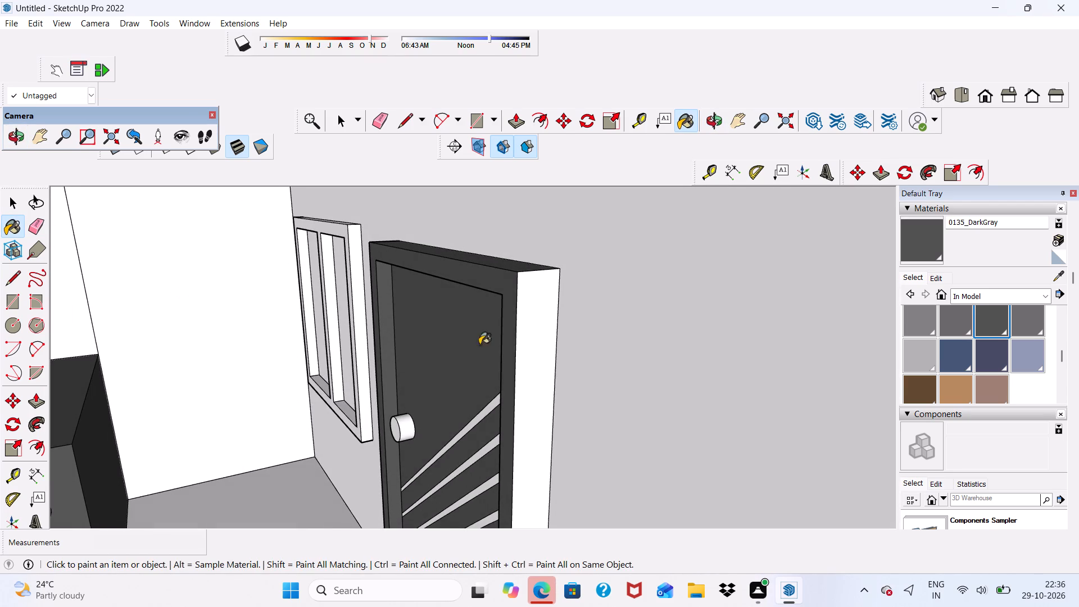
pyautogui.click(536, 341)
pyautogui.scroll(-4, 401, 284)
pyautogui.moveTo(392, 325); pyautogui.dragTo(447, 329, button='middle')
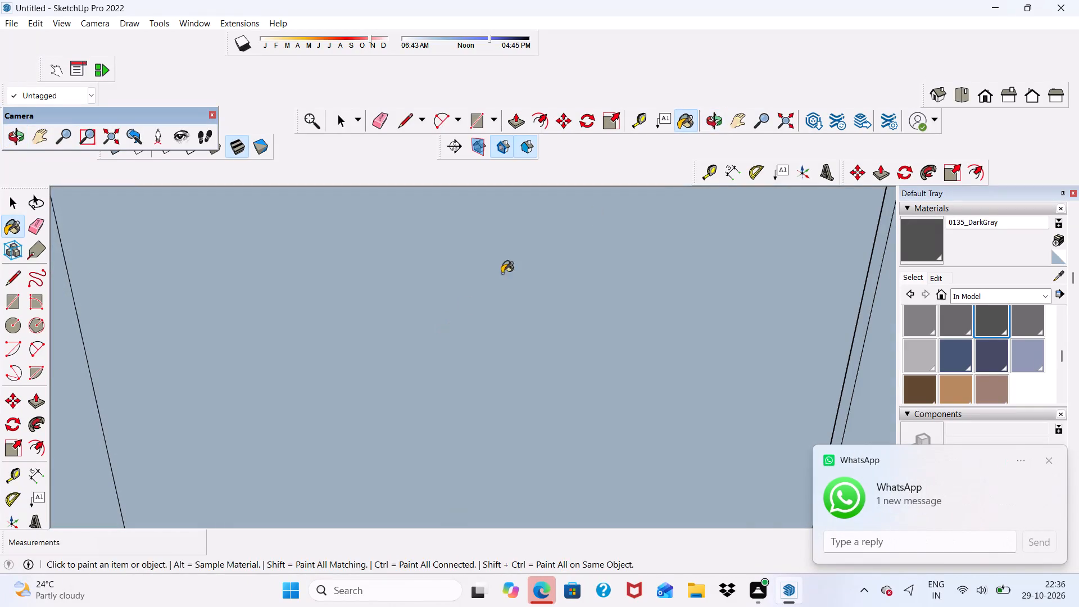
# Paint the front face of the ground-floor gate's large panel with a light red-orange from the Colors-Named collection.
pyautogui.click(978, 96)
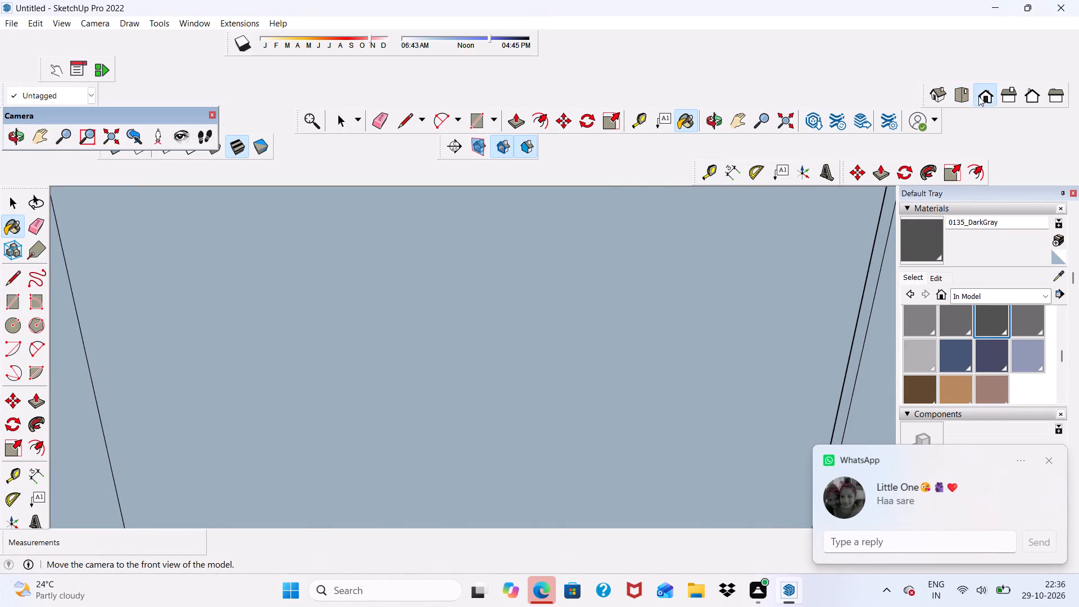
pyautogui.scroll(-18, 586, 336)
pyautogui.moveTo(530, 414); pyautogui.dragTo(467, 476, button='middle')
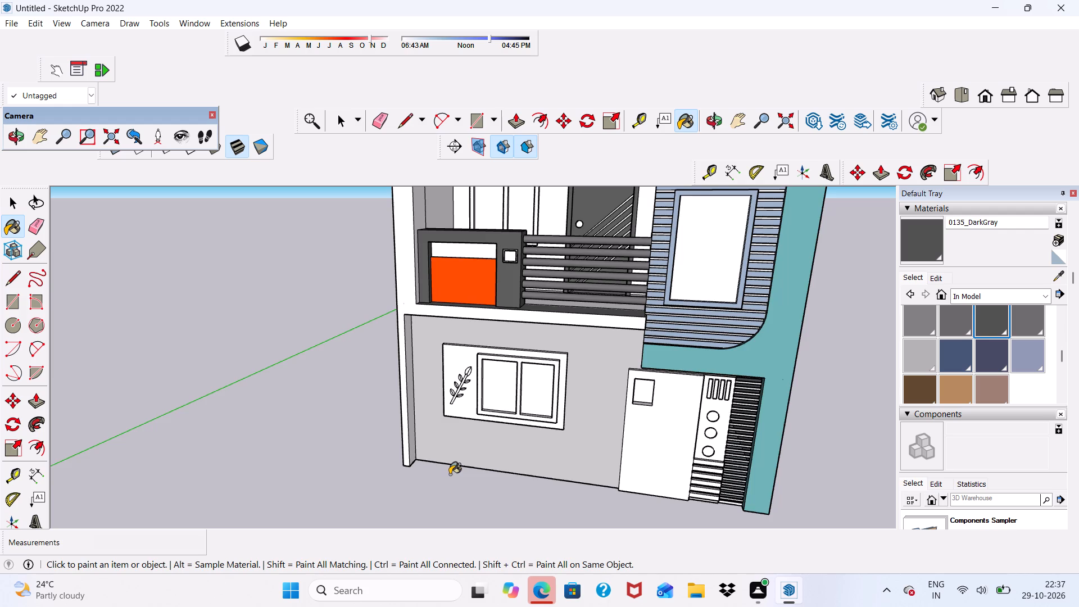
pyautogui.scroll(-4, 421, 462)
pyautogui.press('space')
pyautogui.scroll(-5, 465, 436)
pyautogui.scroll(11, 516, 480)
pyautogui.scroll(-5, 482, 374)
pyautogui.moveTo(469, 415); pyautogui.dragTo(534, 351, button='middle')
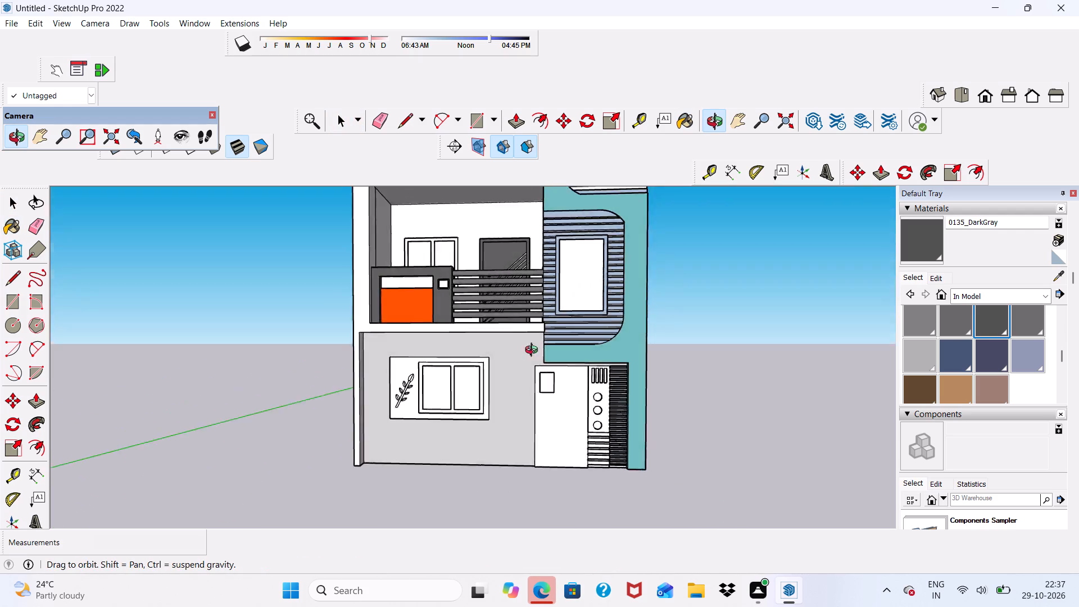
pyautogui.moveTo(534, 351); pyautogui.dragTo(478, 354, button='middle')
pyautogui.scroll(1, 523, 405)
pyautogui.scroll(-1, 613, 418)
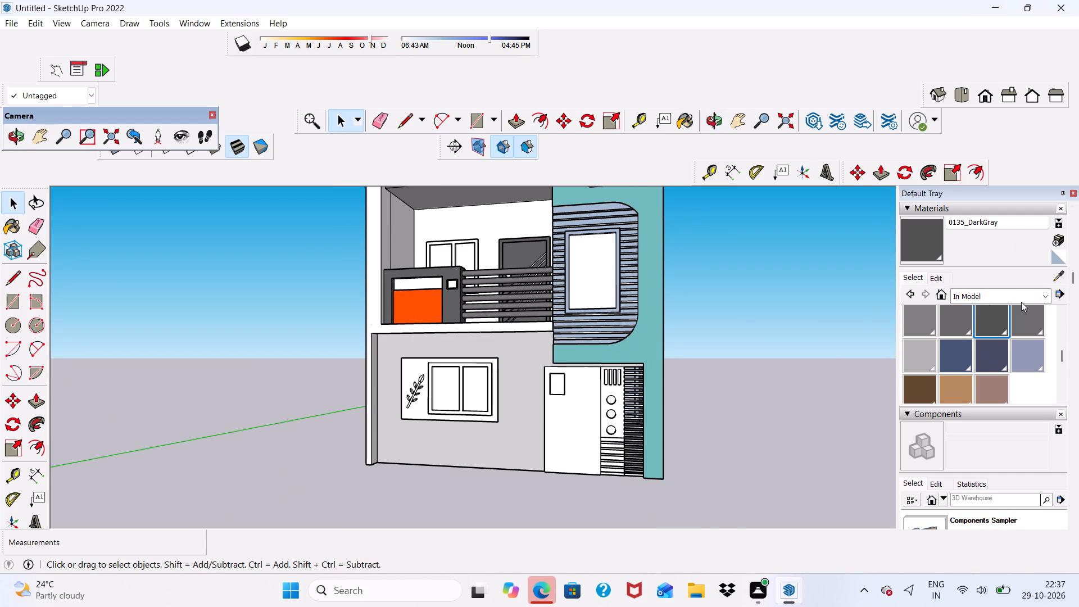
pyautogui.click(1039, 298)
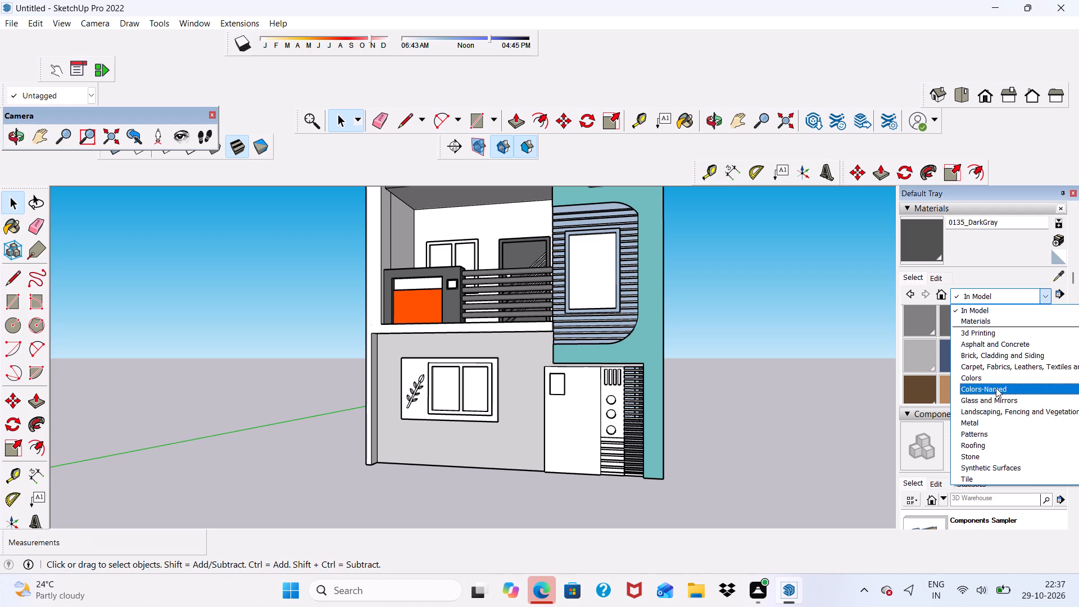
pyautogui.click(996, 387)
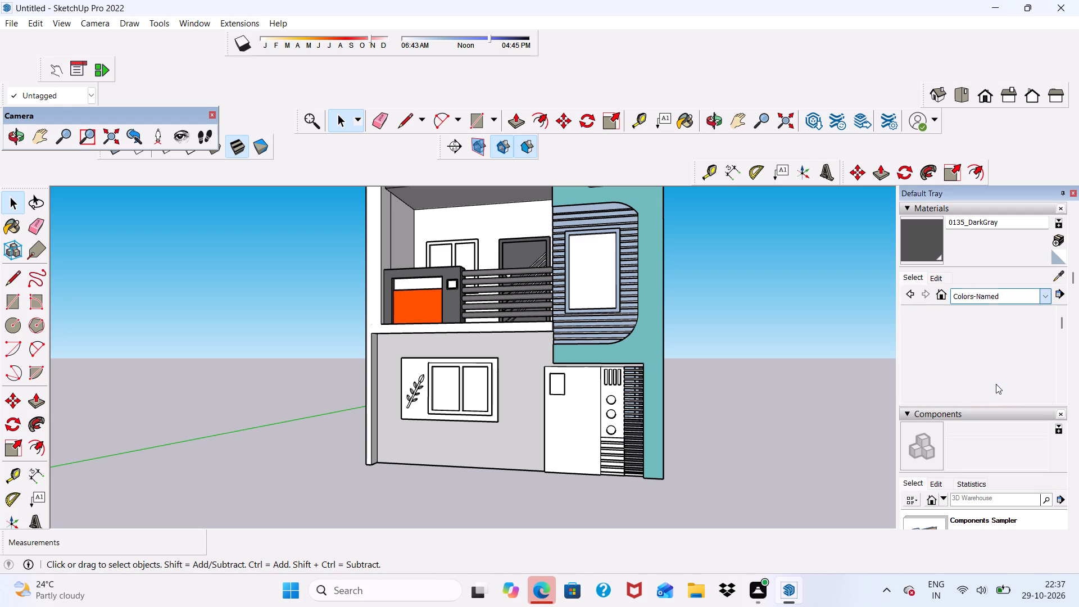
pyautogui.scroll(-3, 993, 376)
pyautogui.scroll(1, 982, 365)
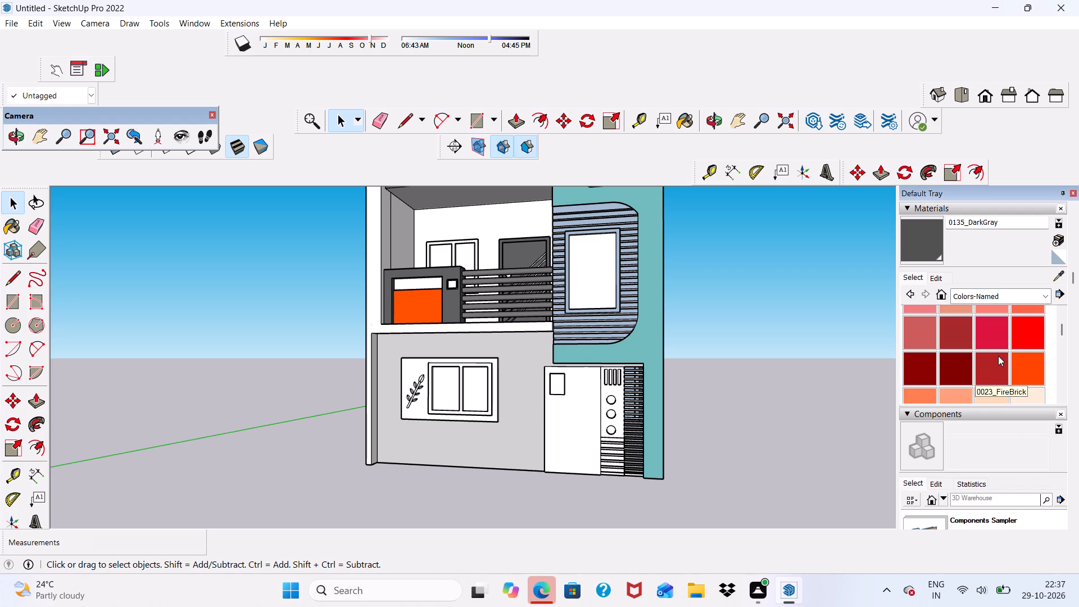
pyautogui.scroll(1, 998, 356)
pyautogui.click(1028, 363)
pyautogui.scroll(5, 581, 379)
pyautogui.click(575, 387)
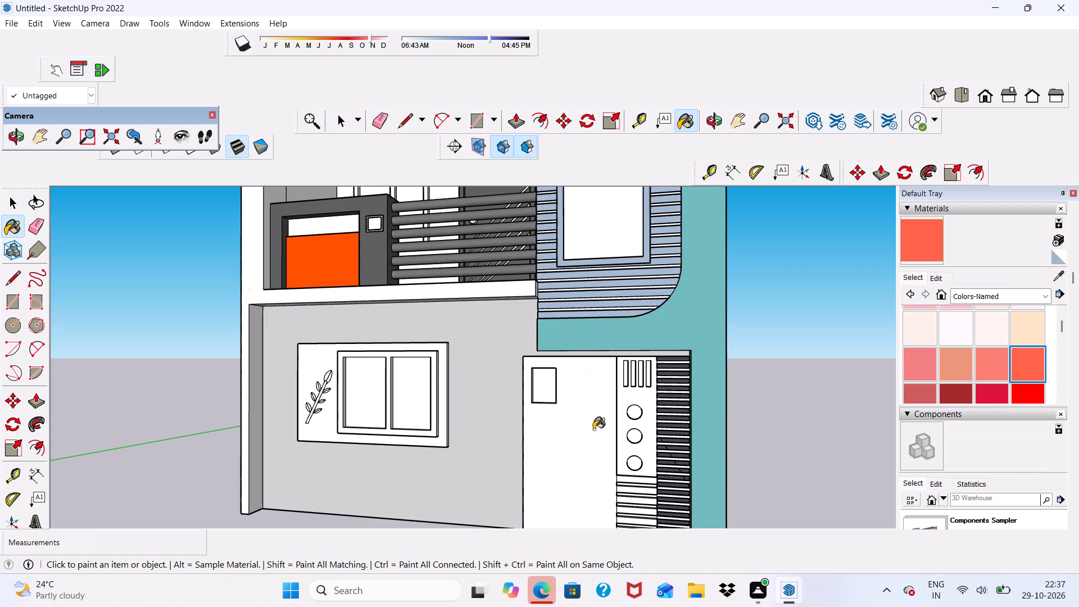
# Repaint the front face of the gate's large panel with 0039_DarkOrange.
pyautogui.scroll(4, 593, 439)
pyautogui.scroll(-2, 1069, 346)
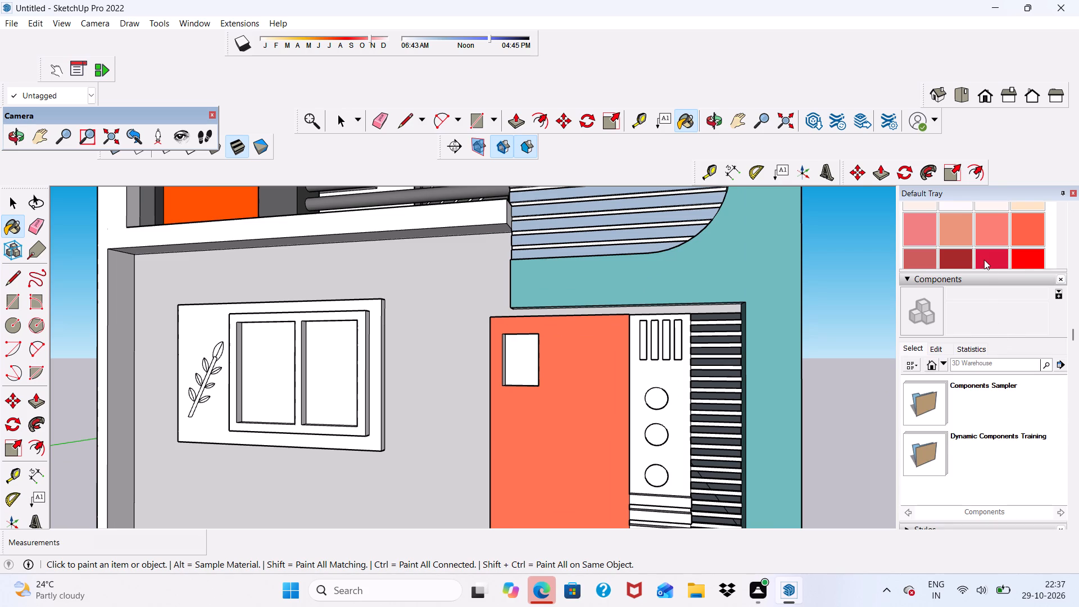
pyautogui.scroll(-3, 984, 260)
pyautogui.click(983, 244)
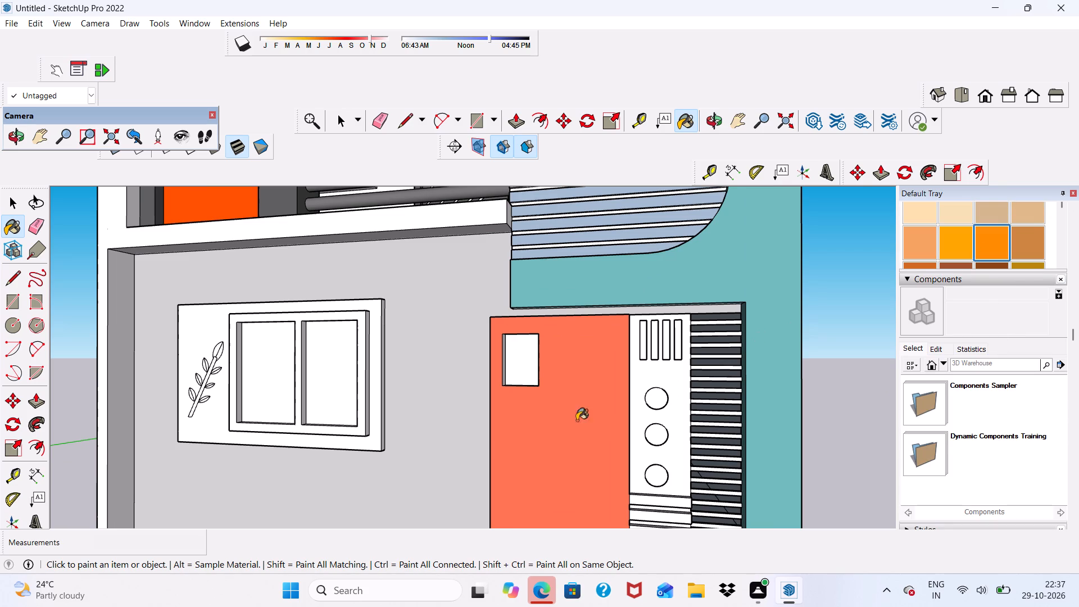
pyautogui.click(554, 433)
# Repaint the front face of the gate's large panel with Color C05 from the Colors collection.
pyautogui.scroll(5, 552, 415)
pyautogui.scroll(-12, 586, 363)
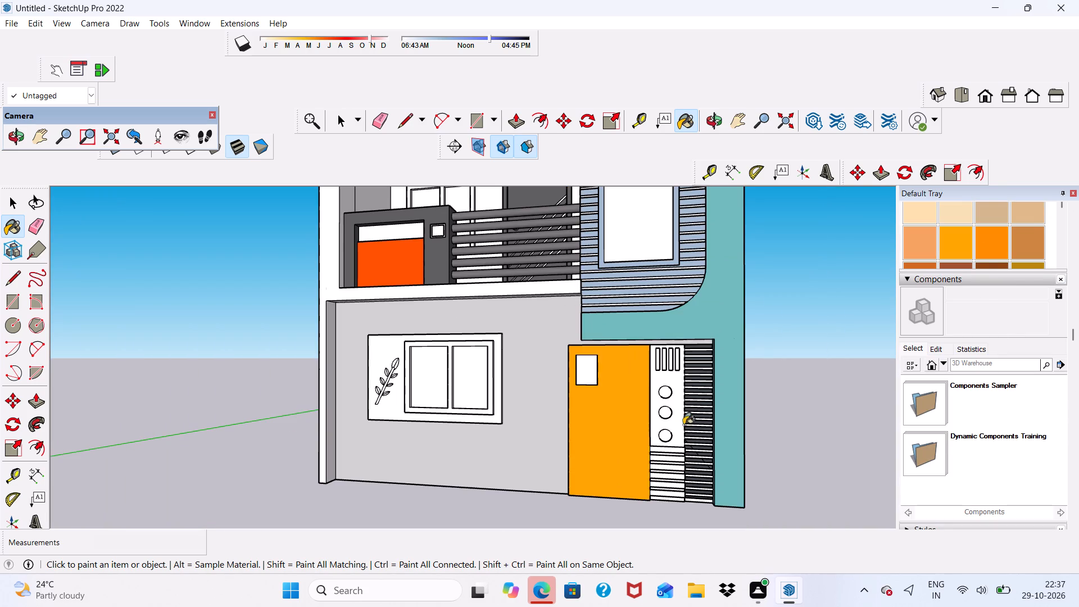
pyautogui.scroll(-3, 981, 241)
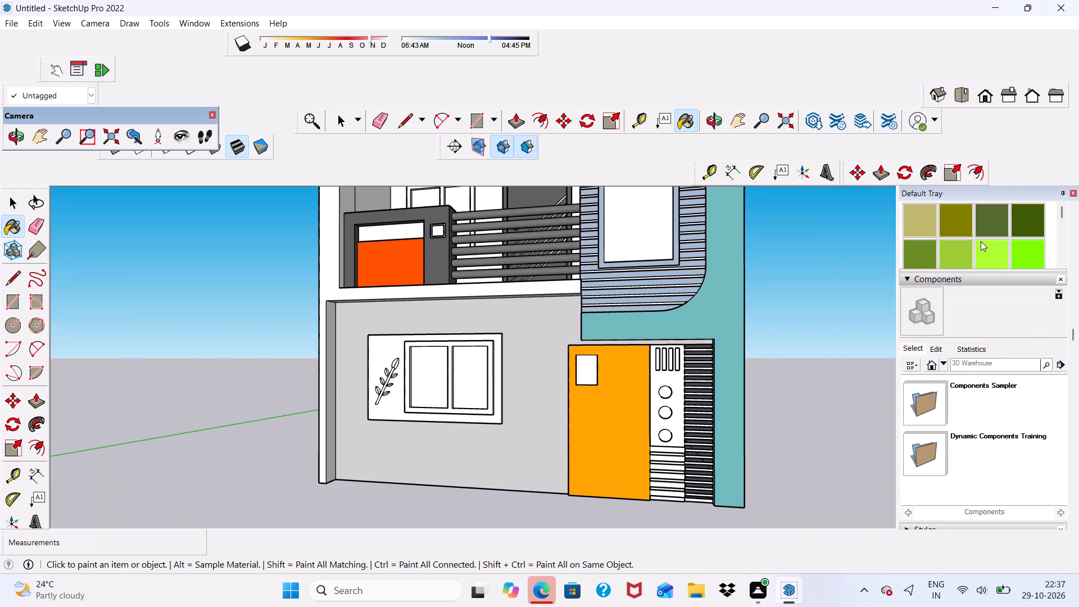
pyautogui.scroll(-1, 981, 241)
pyautogui.scroll(12, 981, 241)
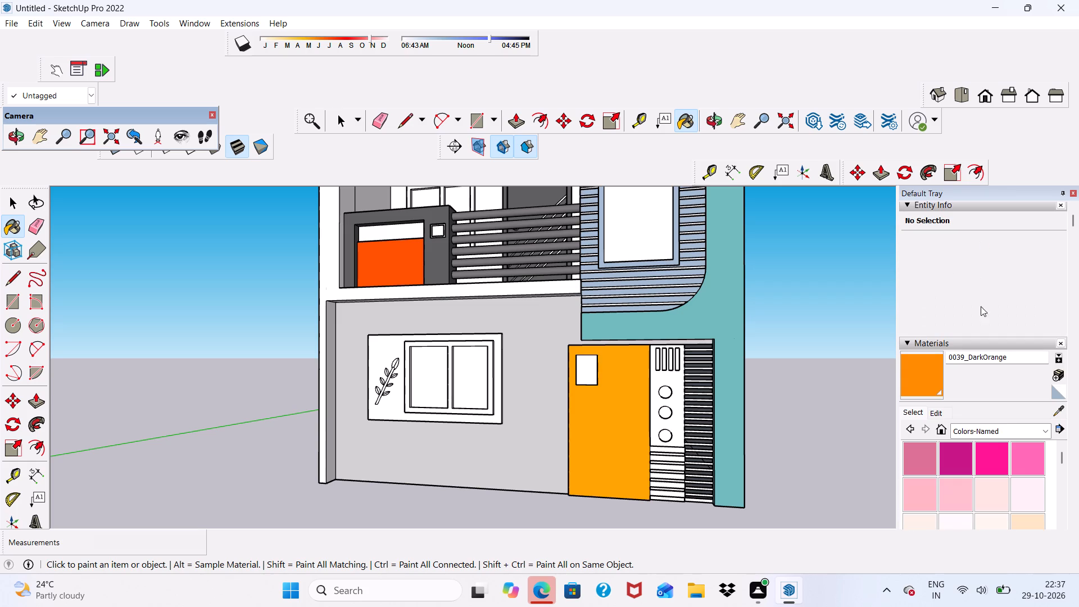
pyautogui.click(1046, 427)
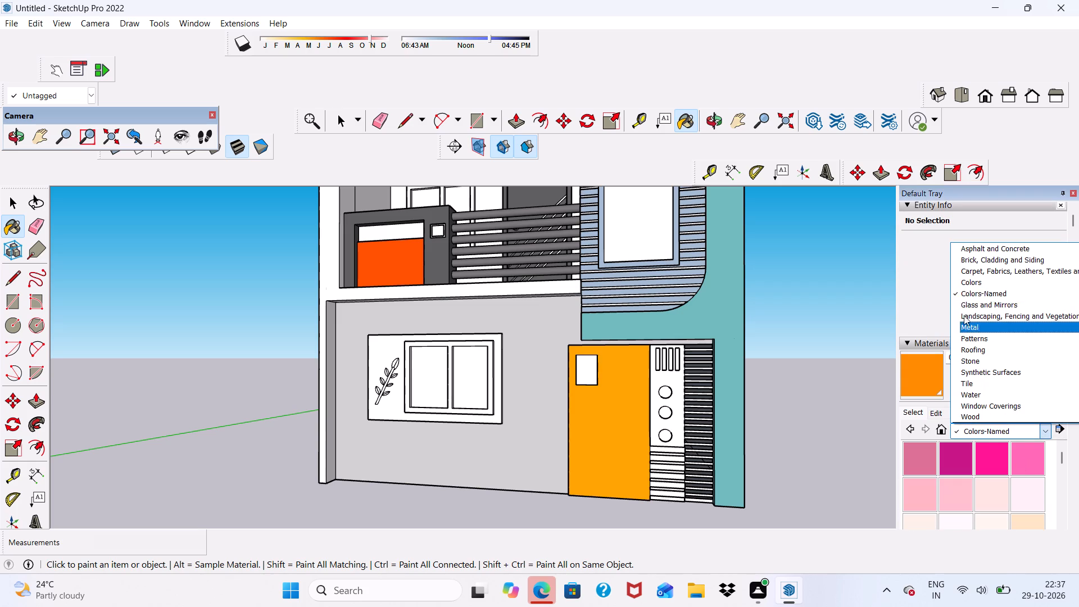
pyautogui.click(966, 287)
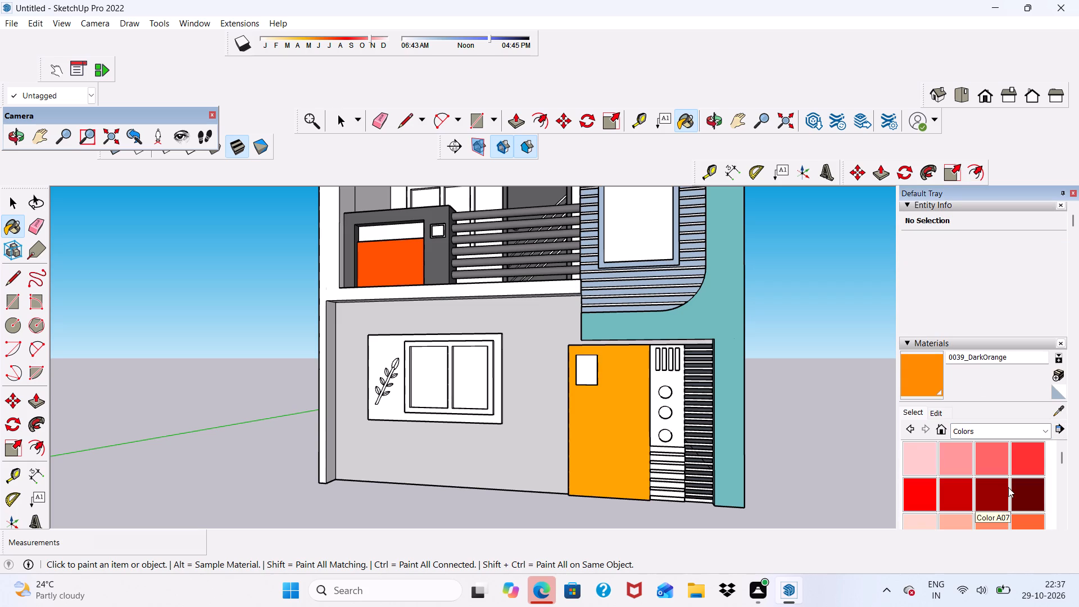
pyautogui.scroll(-1, 1004, 477)
pyautogui.scroll(2, 1002, 475)
pyautogui.scroll(-1, 1000, 473)
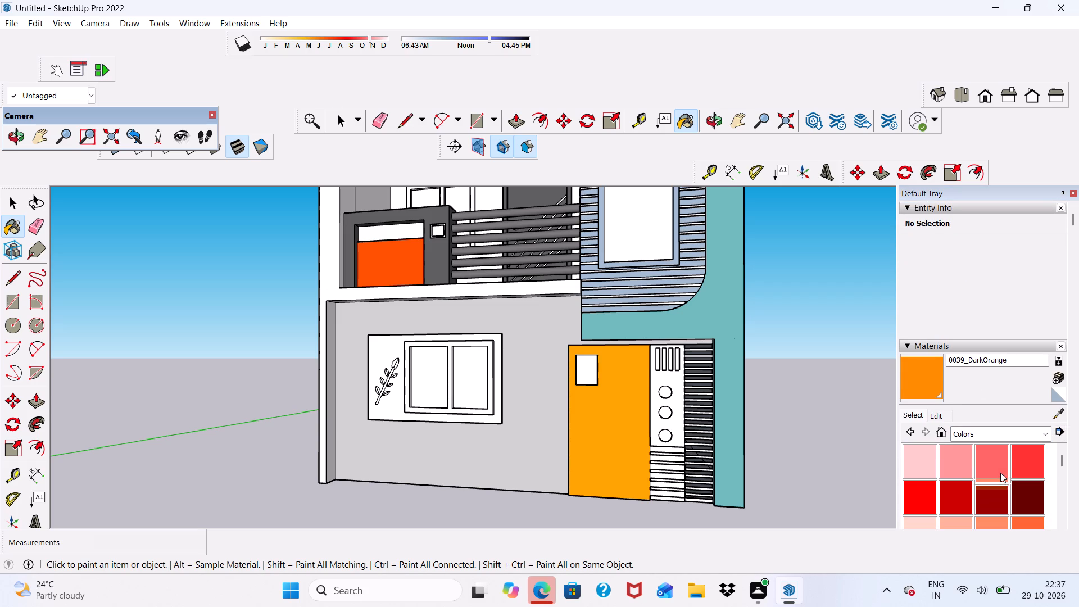
pyautogui.scroll(-5, 1000, 473)
pyautogui.scroll(5, 987, 464)
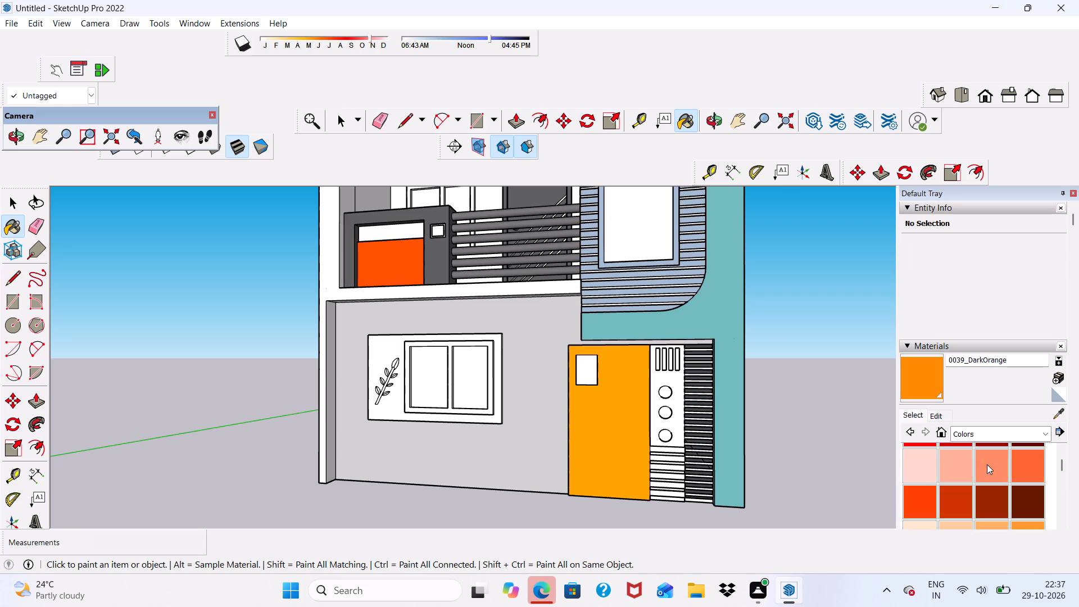
pyautogui.scroll(1, 987, 464)
pyautogui.scroll(-2, 986, 464)
pyautogui.click(932, 502)
pyautogui.scroll(3, 563, 450)
pyautogui.click(589, 432)
# Paint all four inner reveals of the small rectangular opening in the gate's large panel with Color C05.
pyautogui.scroll(19, 607, 368)
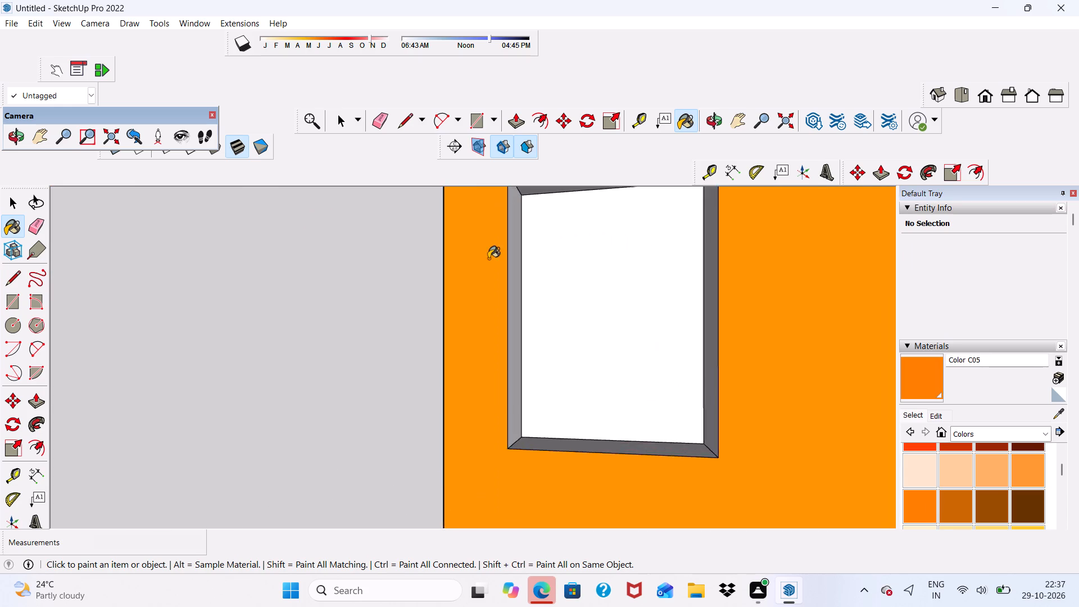
pyautogui.scroll(2, 488, 259)
pyautogui.click(528, 284)
pyautogui.scroll(4, 564, 422)
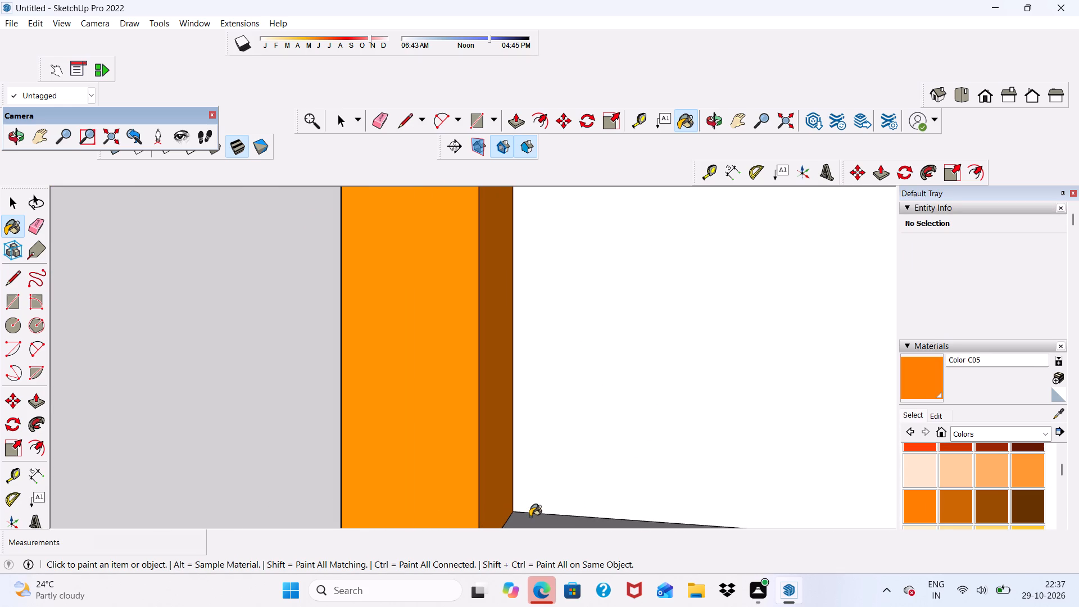
pyautogui.click(530, 517)
pyautogui.scroll(-6, 549, 384)
pyautogui.moveTo(651, 353); pyautogui.dragTo(756, 345, button='middle')
pyautogui.scroll(1, 706, 350)
pyautogui.click(696, 352)
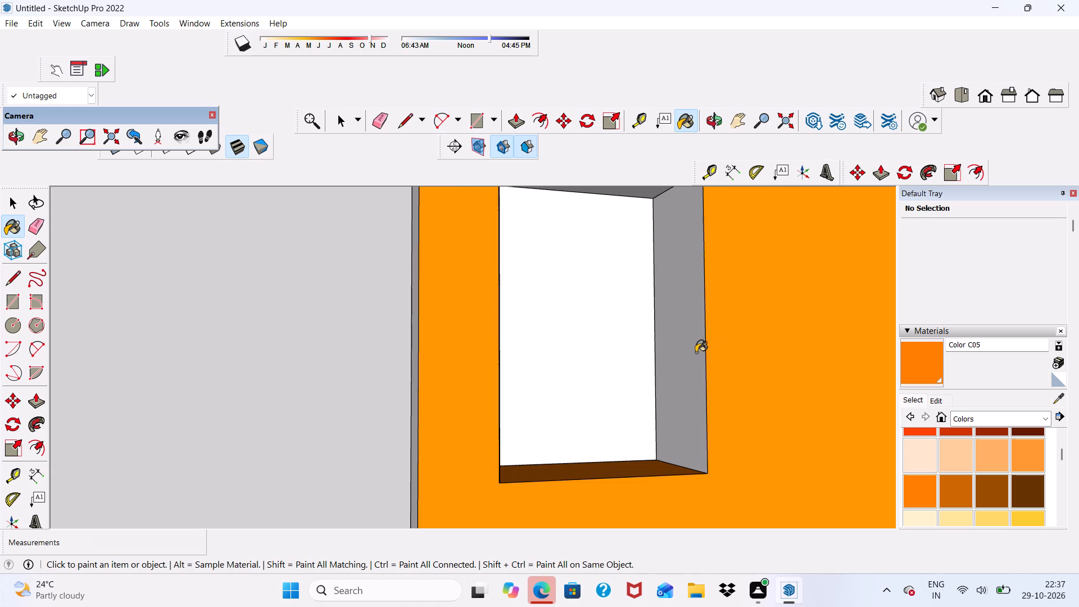
pyautogui.scroll(-4, 694, 384)
pyautogui.click(629, 239)
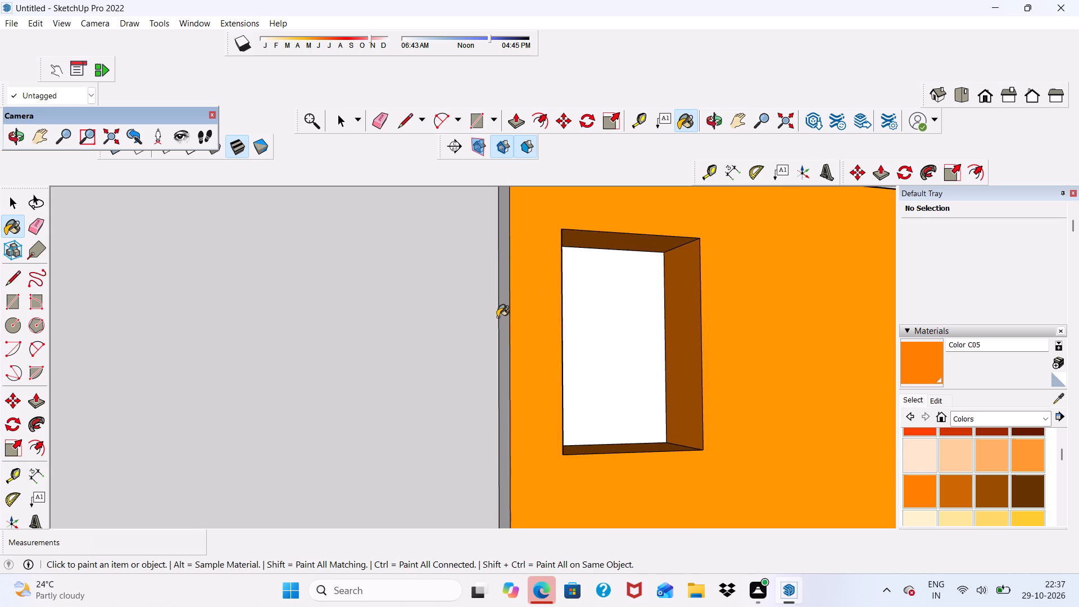
# Paint both outer side edges and the top edge of the gate's large panel with Color C05.
pyautogui.scroll(5, 501, 318)
pyautogui.click(507, 316)
pyautogui.scroll(-13, 493, 324)
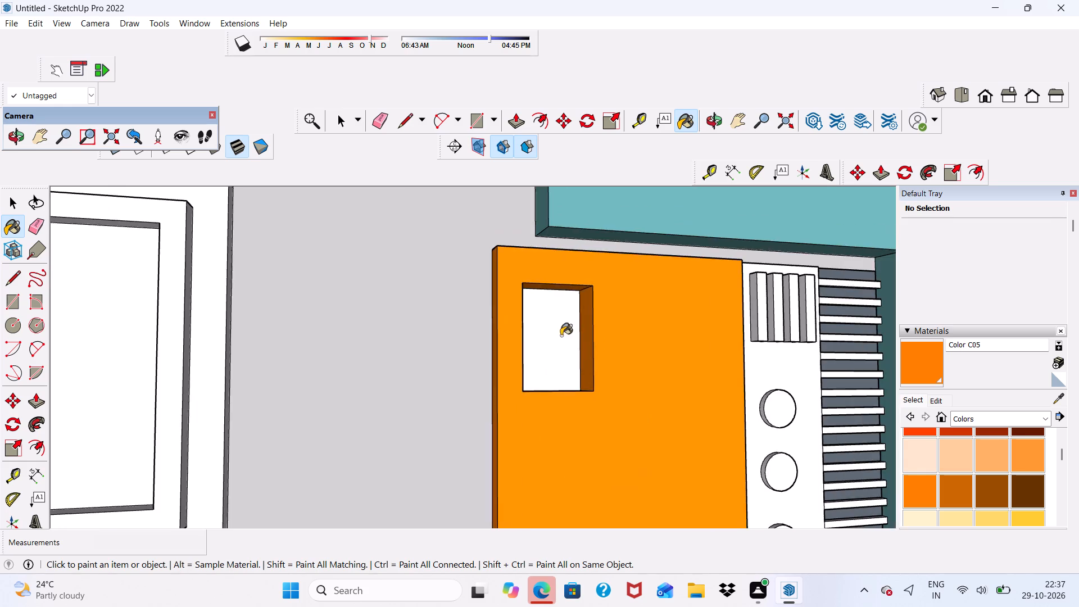
pyautogui.moveTo(562, 336); pyautogui.dragTo(622, 459, button='middle')
pyautogui.scroll(6, 534, 314)
pyautogui.click(539, 287)
pyautogui.scroll(-4, 548, 306)
pyautogui.moveTo(827, 373); pyautogui.dragTo(791, 363, button='middle')
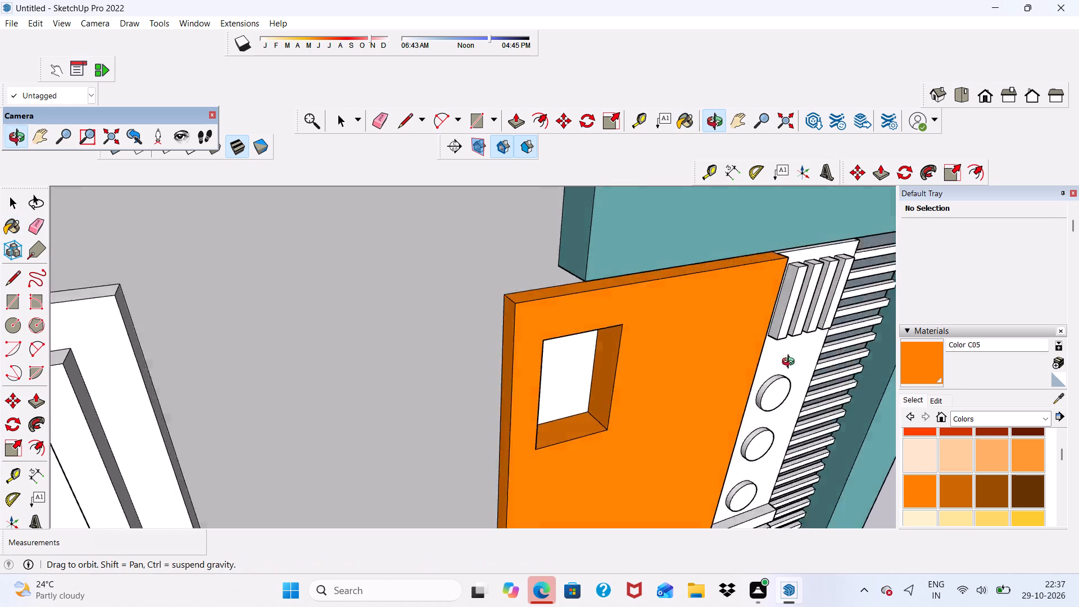
pyautogui.moveTo(791, 363); pyautogui.dragTo(590, 311, button='middle')
pyautogui.scroll(7, 598, 346)
pyautogui.click(554, 329)
pyautogui.scroll(-6, 554, 329)
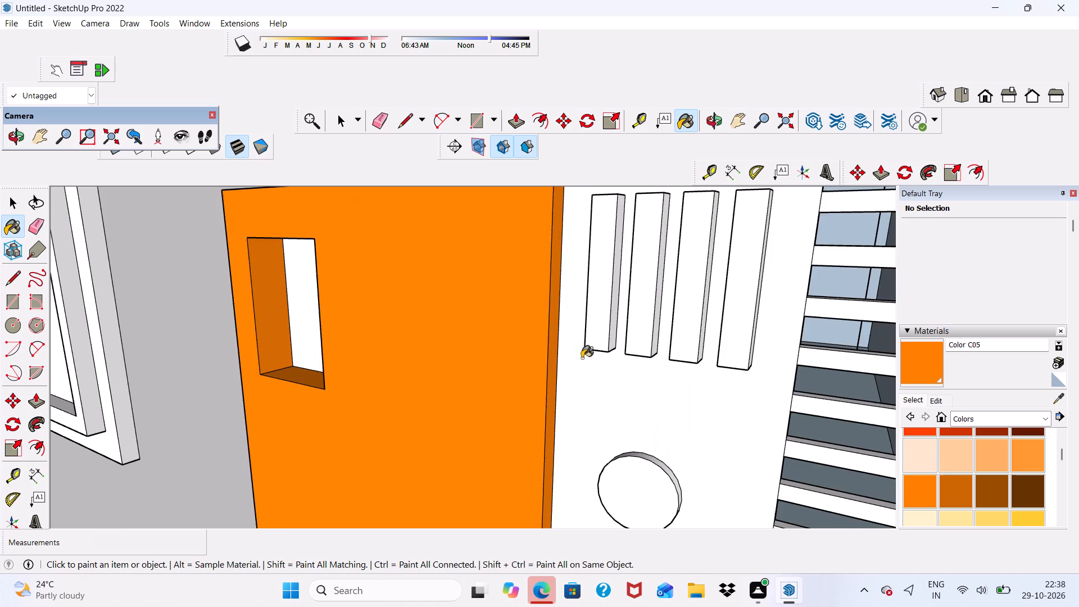
# Examine the whole facade and the ground-floor gate for parts that still need paint.
pyautogui.scroll(-19, 536, 318)
pyautogui.moveTo(548, 380); pyautogui.dragTo(686, 374, button='middle')
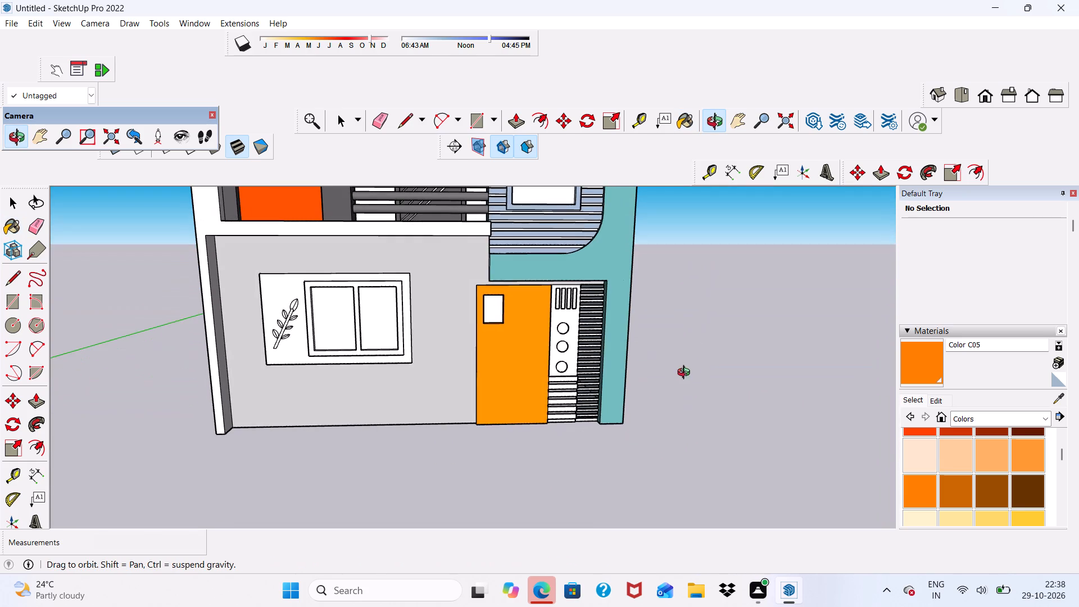
pyautogui.moveTo(686, 374); pyautogui.dragTo(686, 378, button='middle')
pyautogui.press('space')
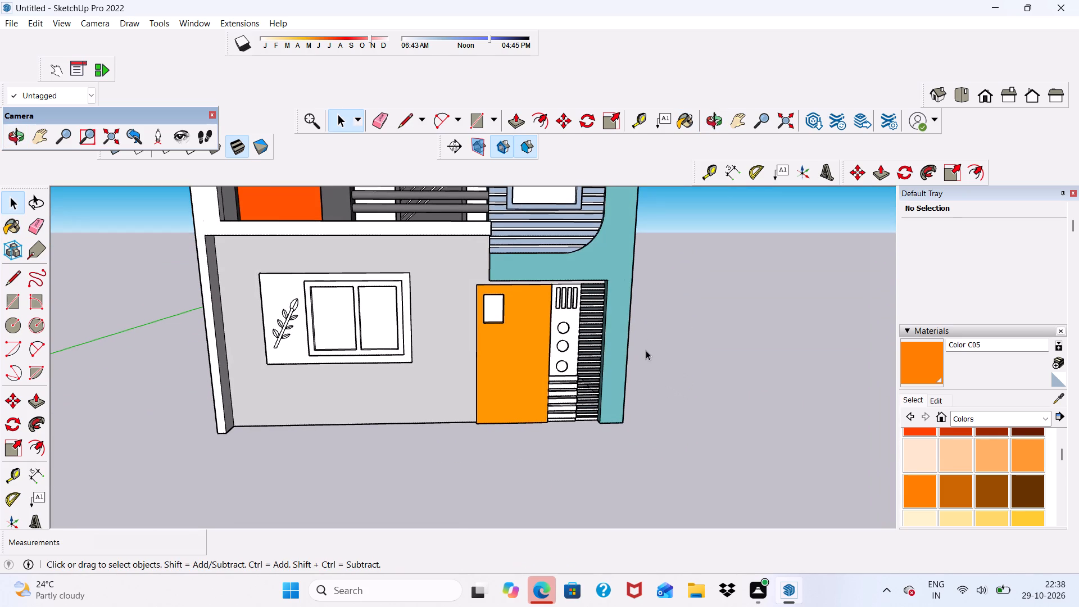
pyautogui.scroll(-11, 656, 381)
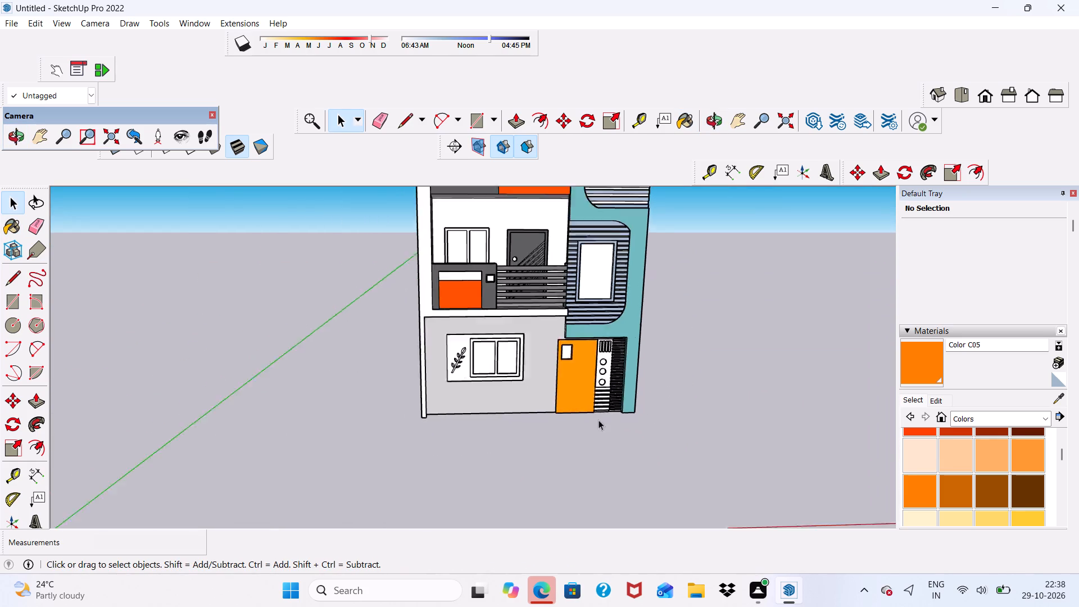
pyautogui.scroll(-2, 599, 420)
pyautogui.scroll(5, 583, 411)
pyautogui.scroll(-4, 583, 411)
pyautogui.moveTo(583, 411); pyautogui.dragTo(531, 373, button='middle')
pyautogui.scroll(1, 532, 370)
pyautogui.scroll(-6, 534, 363)
pyautogui.scroll(5, 578, 293)
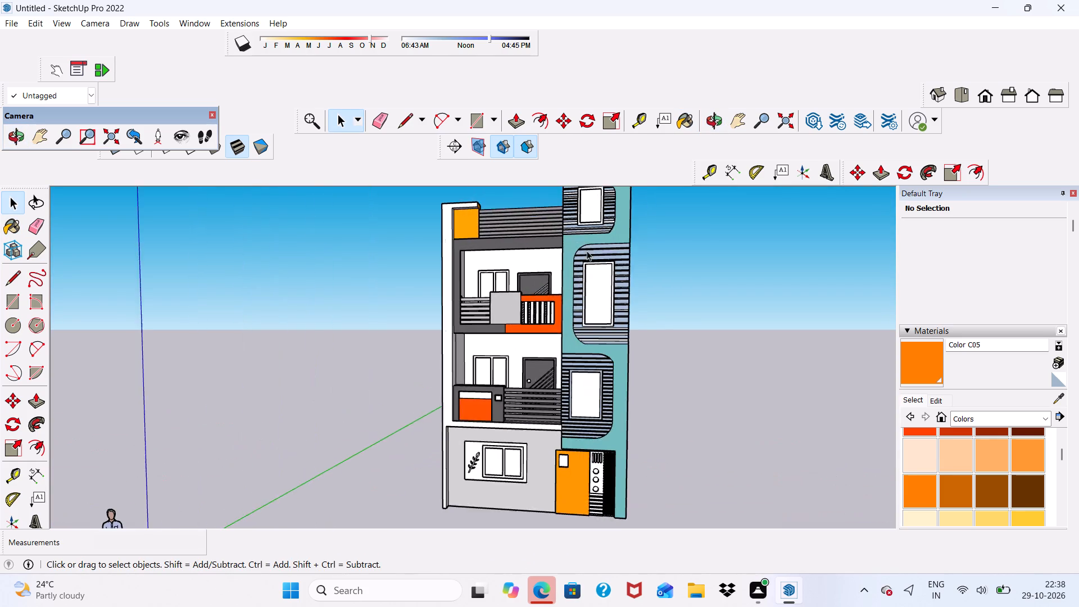
pyautogui.scroll(5, 587, 251)
pyautogui.scroll(-6, 590, 341)
pyautogui.moveTo(588, 424); pyautogui.dragTo(597, 439, button='middle')
pyautogui.scroll(3, 597, 505)
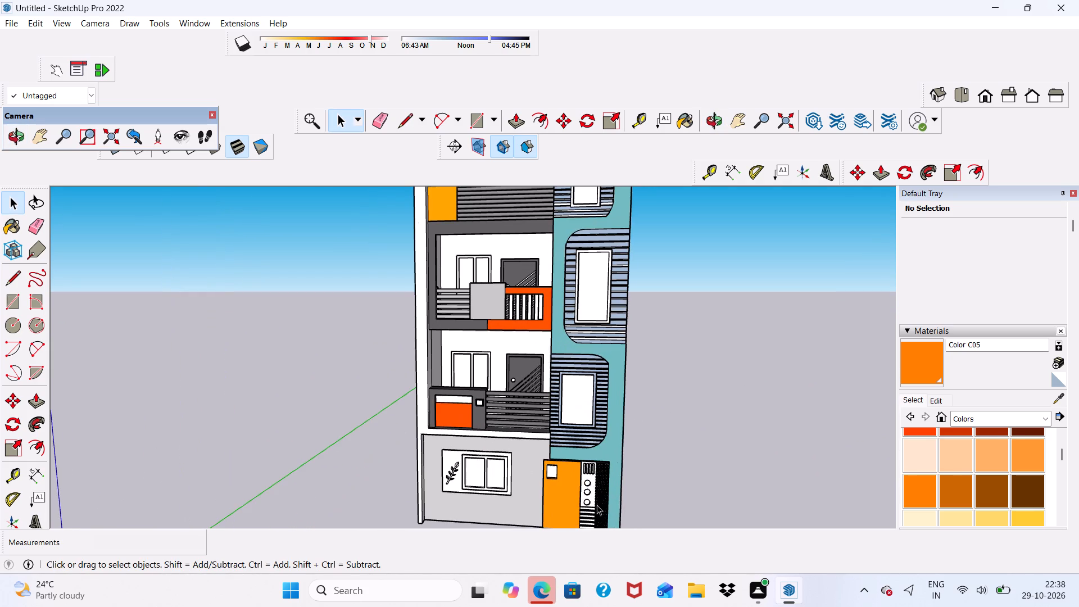
pyautogui.scroll(2, 597, 505)
pyautogui.scroll(-6, 585, 391)
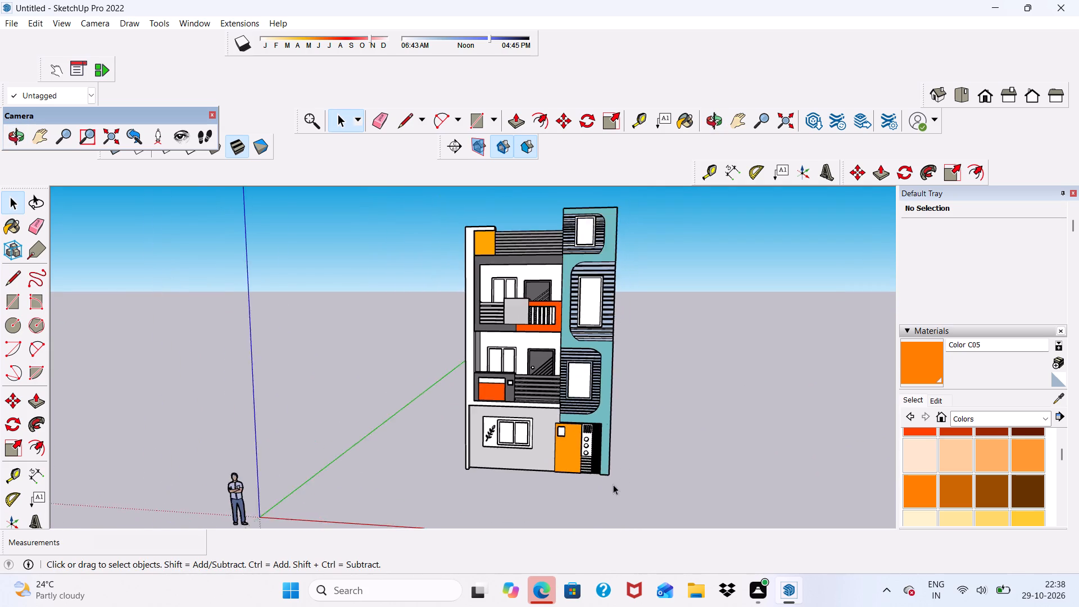
pyautogui.scroll(-1, 613, 484)
pyautogui.scroll(1, 563, 324)
pyautogui.scroll(4, 613, 514)
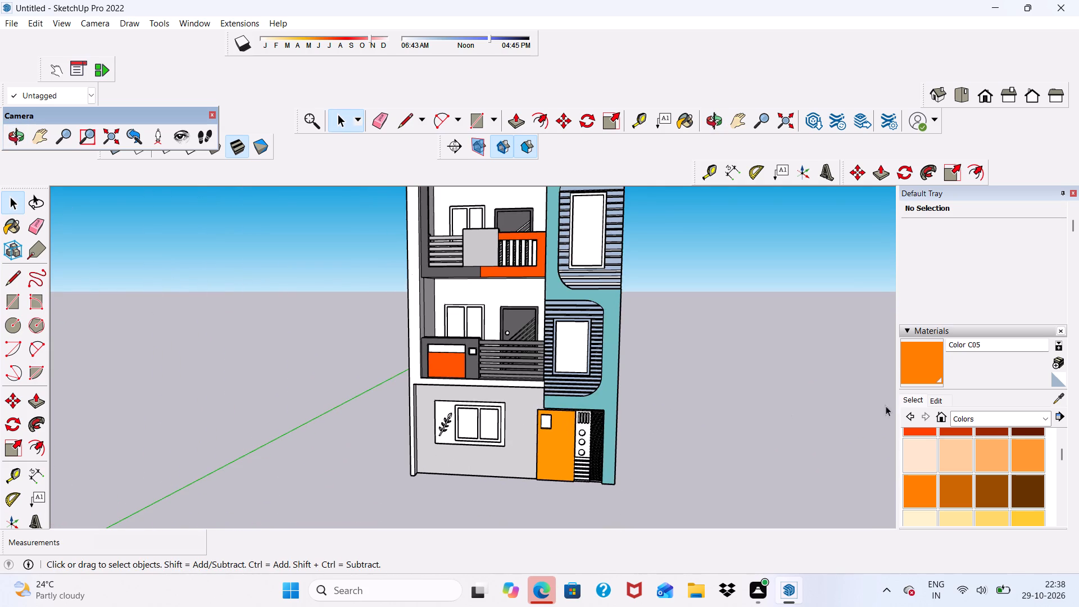
# Paint the front face of the gate's narrow middle panel with Color M04 from the Colors collection.
pyautogui.click(1045, 410)
pyautogui.click(1045, 420)
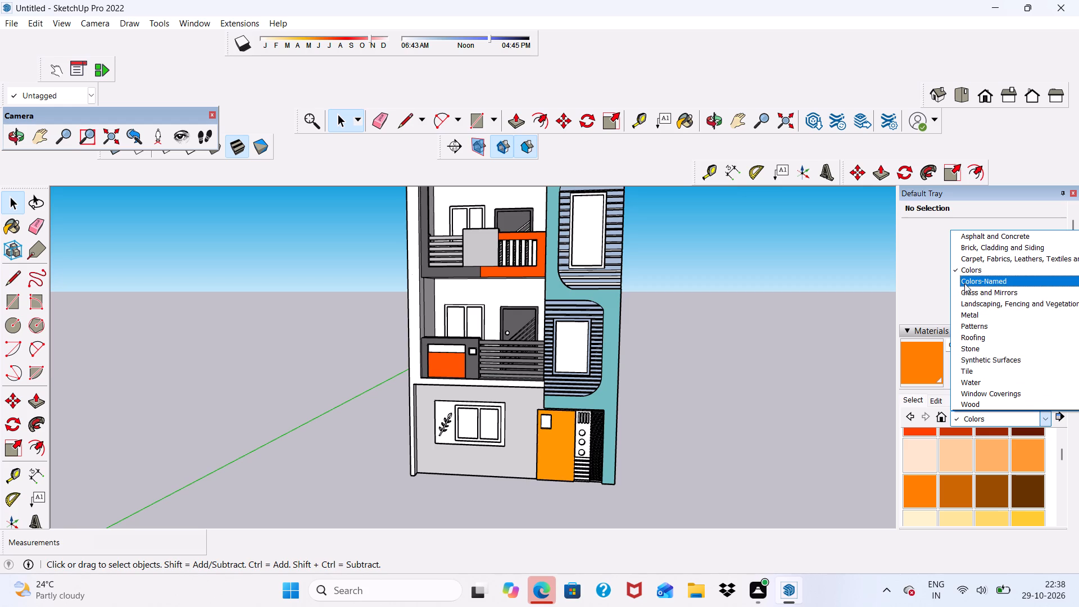
pyautogui.scroll(-4, 978, 447)
pyautogui.scroll(1, 978, 470)
pyautogui.scroll(-9, 977, 470)
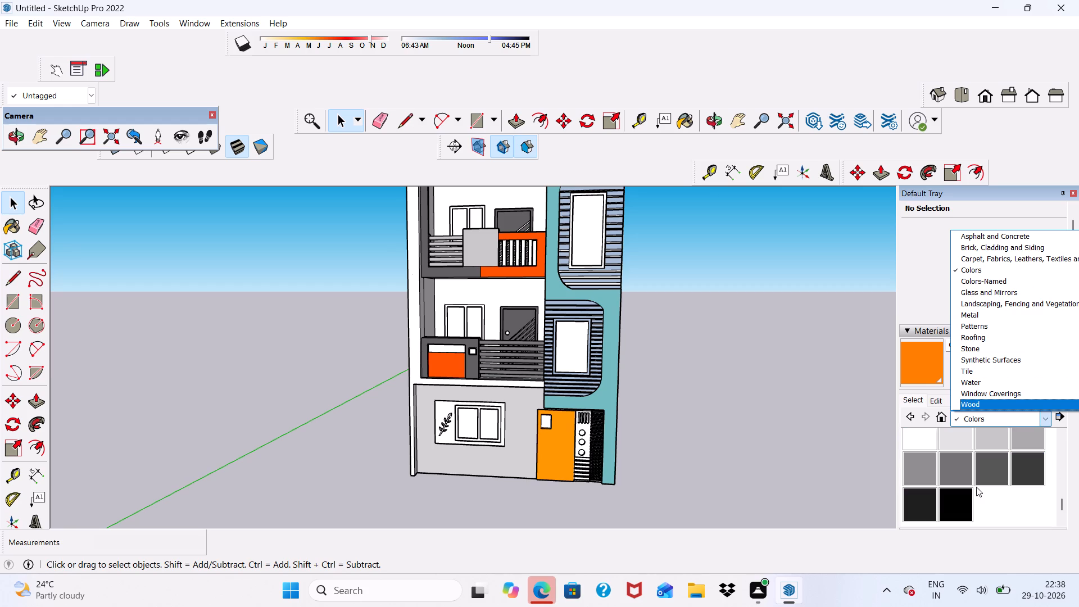
pyautogui.scroll(-4, 976, 487)
pyautogui.scroll(2, 976, 487)
pyautogui.scroll(-1, 976, 486)
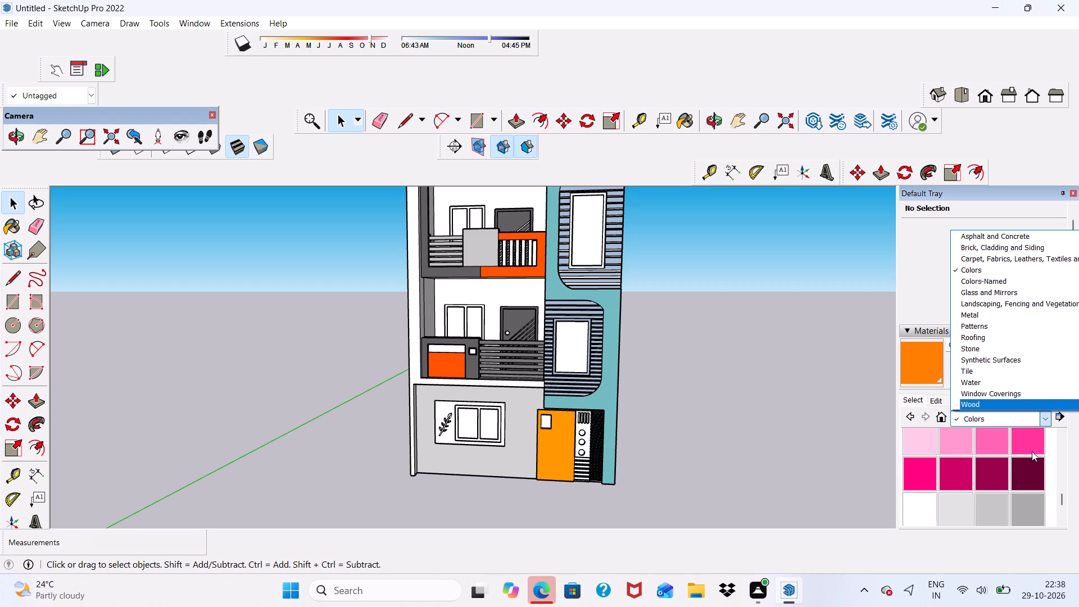
pyautogui.click(921, 480)
pyautogui.scroll(16, 561, 464)
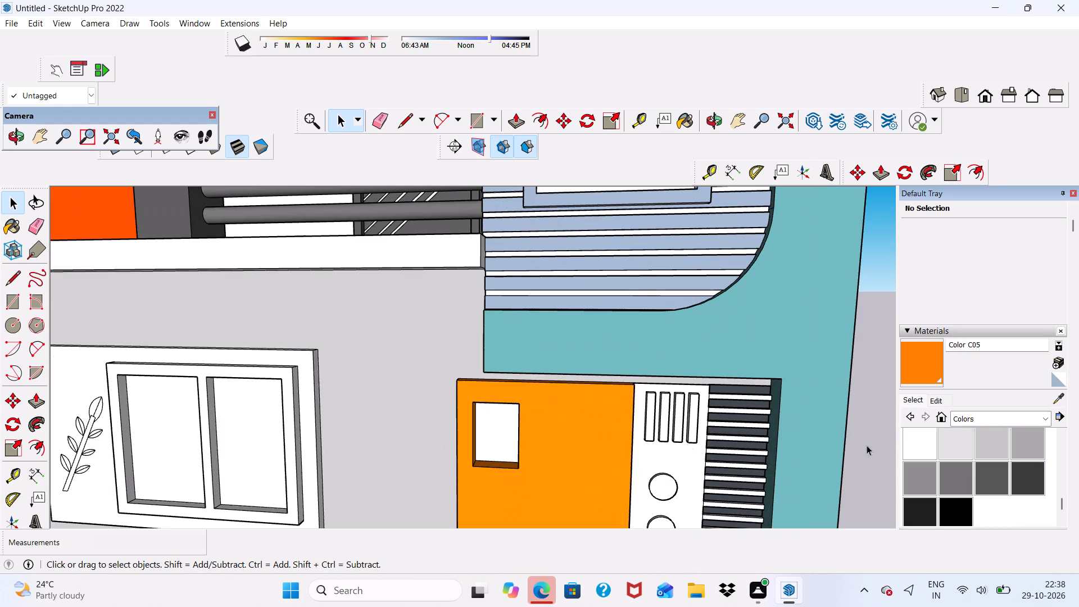
pyautogui.click(916, 479)
pyautogui.click(665, 456)
# Paint the front and top faces of the uppermost horizontal slat on the gate's narrow panel with Color M04.
pyautogui.scroll(-6, 671, 326)
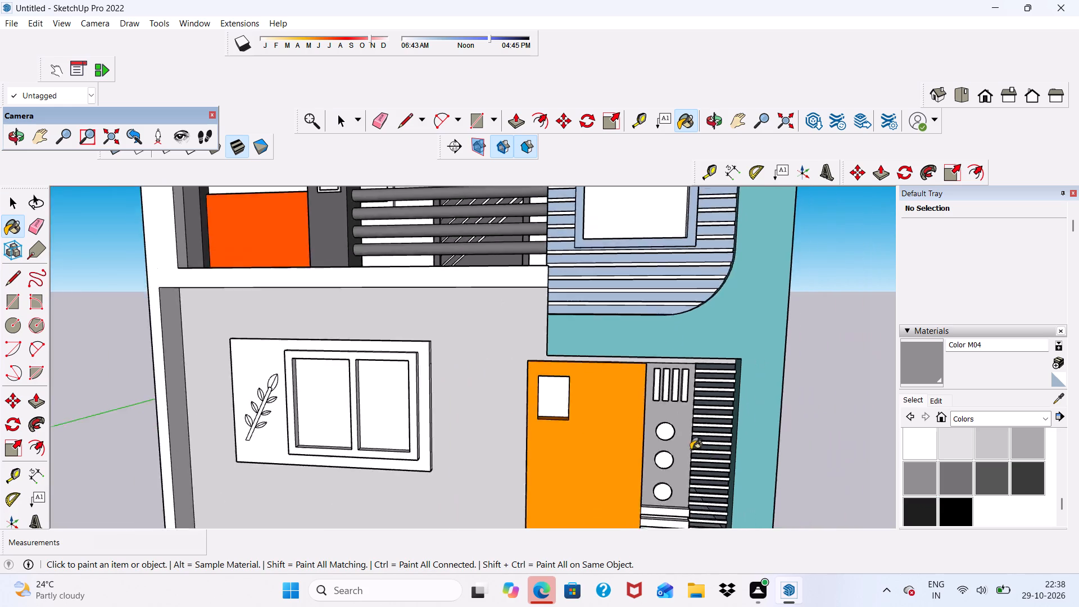
pyautogui.scroll(6, 709, 441)
pyautogui.scroll(-5, 638, 333)
pyautogui.scroll(12, 656, 511)
pyautogui.scroll(-12, 628, 393)
pyautogui.moveTo(632, 507); pyautogui.dragTo(668, 486, button='middle')
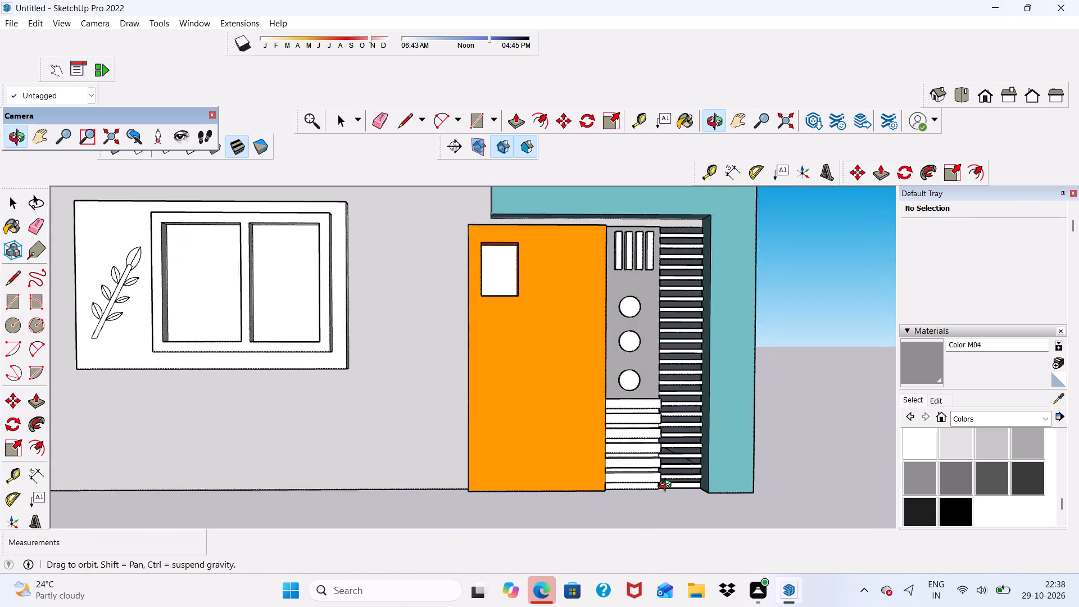
pyautogui.moveTo(668, 486); pyautogui.dragTo(667, 488, button='middle')
pyautogui.scroll(6, 658, 456)
pyautogui.scroll(2, 639, 378)
pyautogui.click(633, 365)
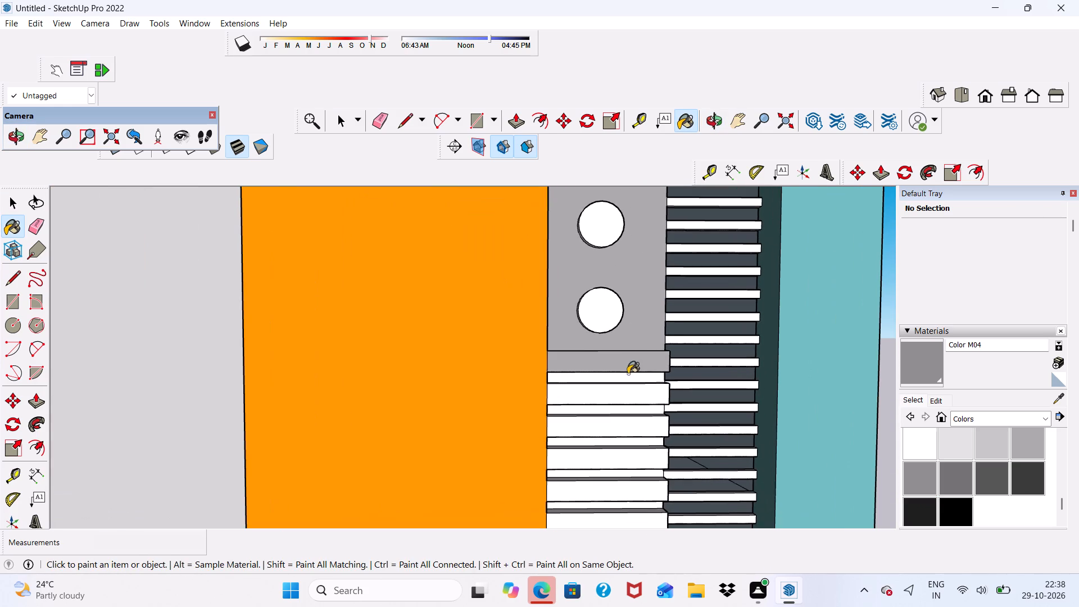
pyautogui.moveTo(628, 378); pyautogui.dragTo(616, 445, button='middle')
pyautogui.scroll(10, 590, 370)
pyautogui.click(607, 339)
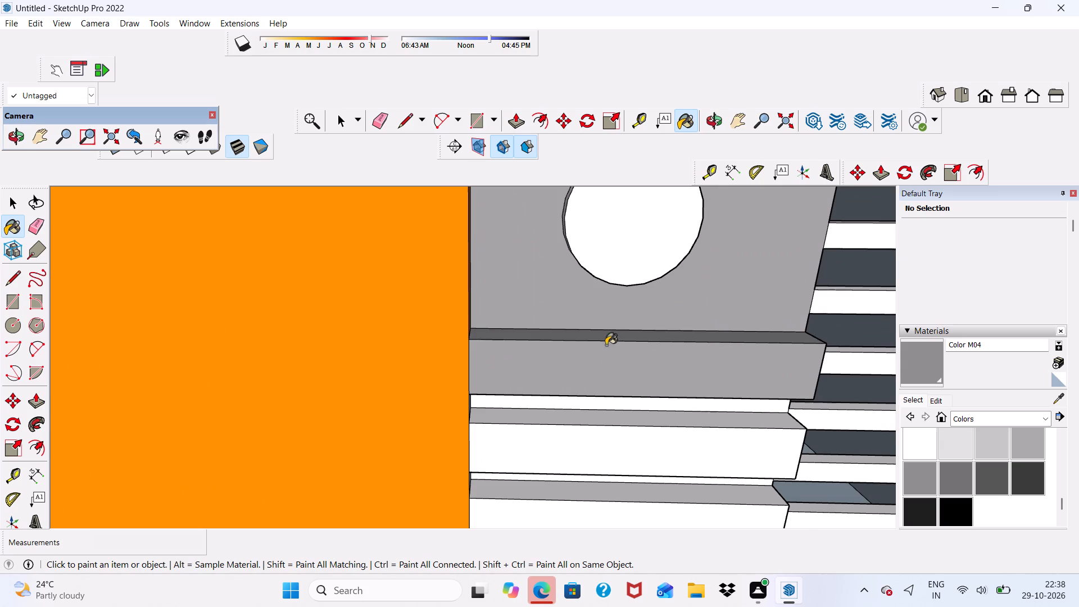
# Paint the second and third horizontal slats of the narrow panel, including the strips above them, with Color M04.
pyautogui.scroll(2, 588, 416)
pyautogui.click(572, 445)
pyautogui.click(566, 409)
pyautogui.click(564, 401)
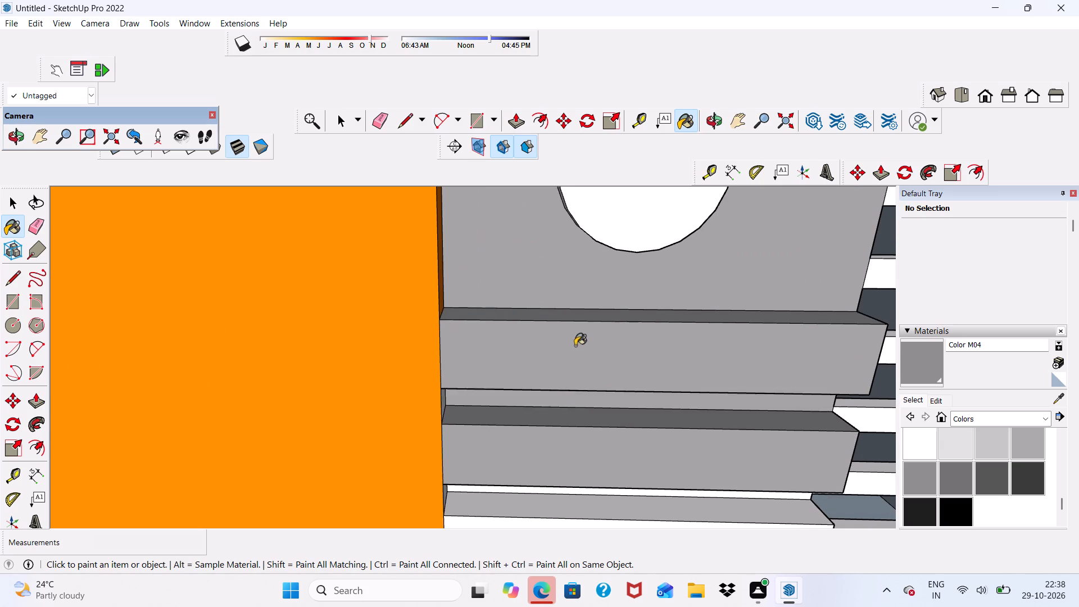
pyautogui.scroll(-6, 575, 343)
pyautogui.scroll(6, 574, 457)
pyautogui.click(573, 457)
pyautogui.click(568, 420)
pyautogui.click(565, 408)
# Paint the front and top faces of the lower horizontal slats on the narrow panel with Color M04.
pyautogui.scroll(-3, 565, 409)
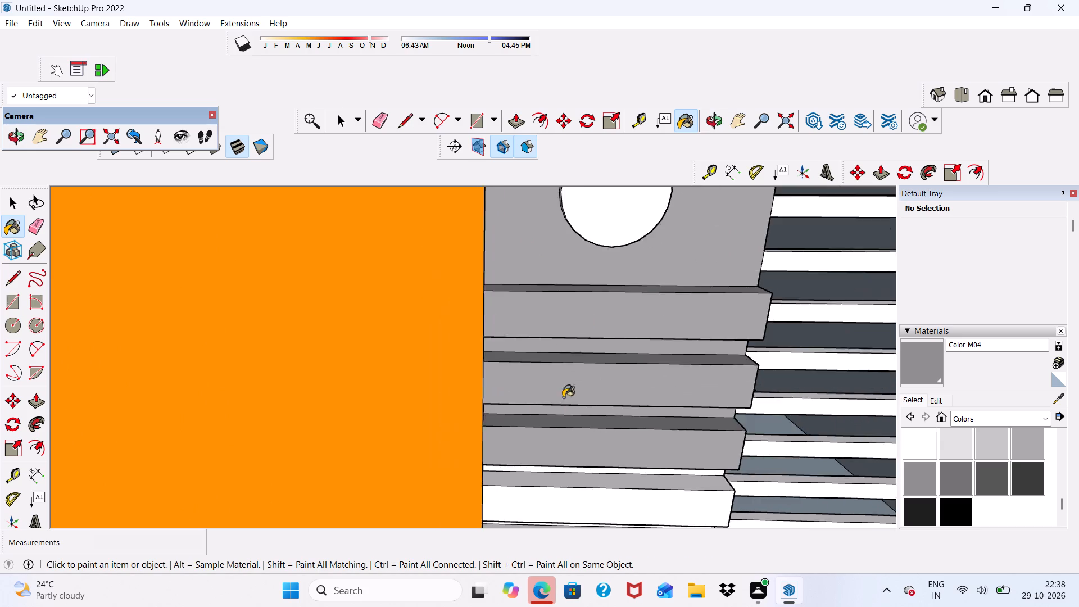
pyautogui.scroll(-8, 563, 397)
pyautogui.scroll(6, 595, 469)
pyautogui.click(579, 482)
pyautogui.click(577, 459)
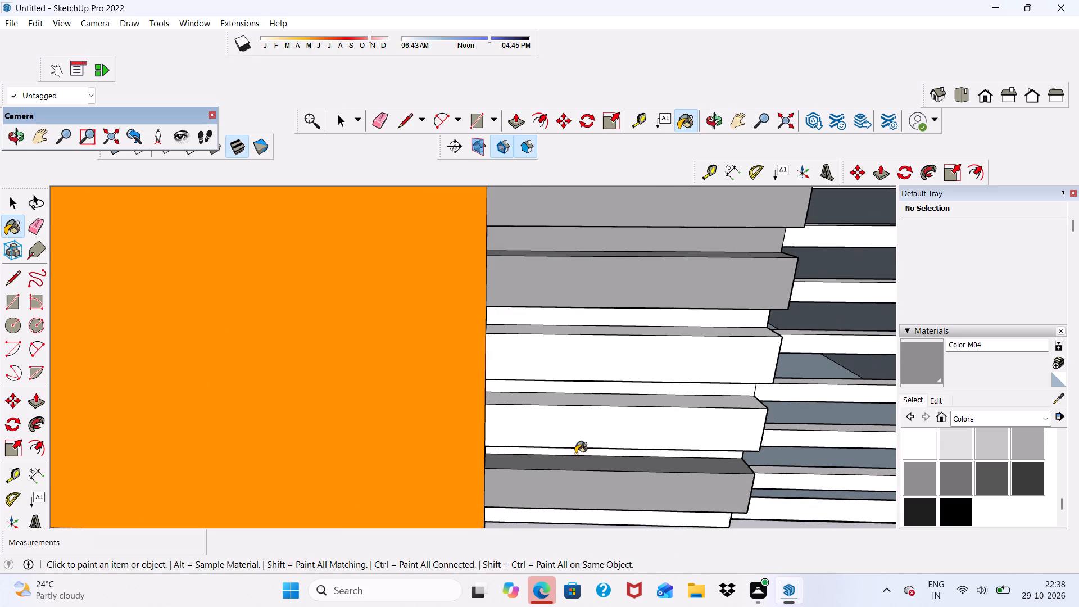
pyautogui.click(575, 454)
pyautogui.click(573, 430)
pyautogui.click(570, 395)
pyautogui.click(572, 369)
pyautogui.click(572, 323)
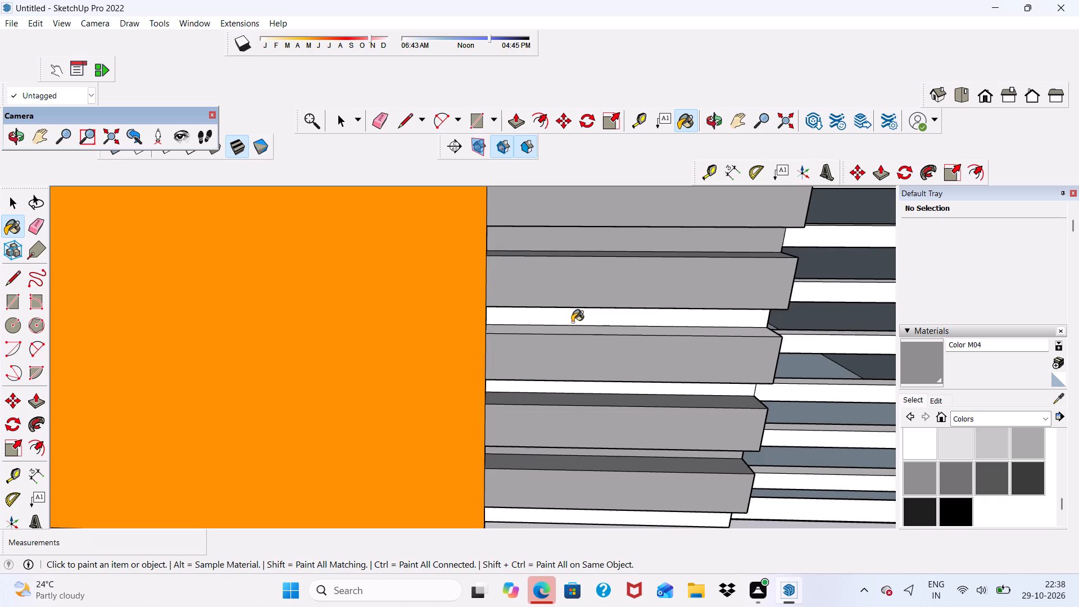
# Paint the narrow panel's base strip and the remaining white gap between its lower slats with Color M04.
pyautogui.scroll(-4, 571, 326)
pyautogui.moveTo(567, 427); pyautogui.dragTo(574, 289, button='middle')
pyautogui.scroll(1, 586, 466)
pyautogui.click(557, 505)
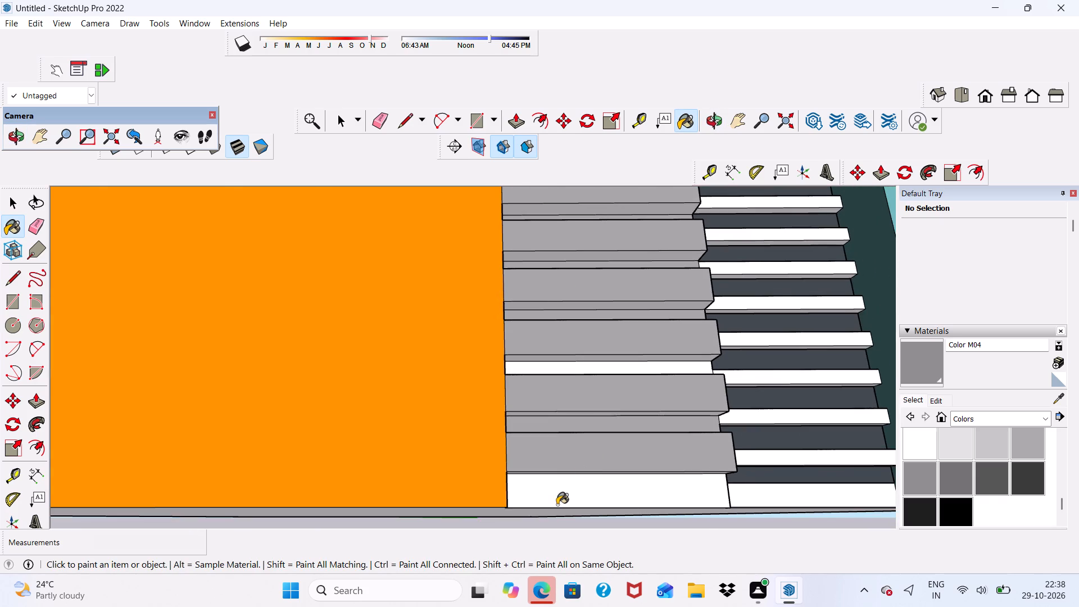
pyautogui.scroll(5, 556, 479)
pyautogui.click(556, 468)
pyautogui.click(556, 302)
# Paint the faces and rims of the three round discs on the gate's narrow panel with Color M04.
pyautogui.scroll(-2, 552, 311)
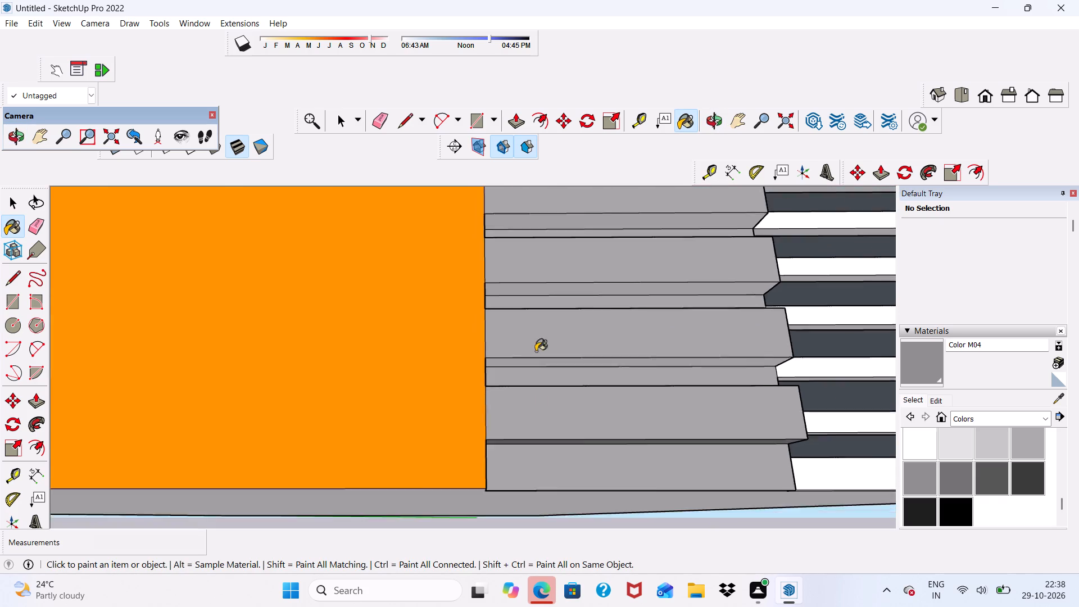
pyautogui.scroll(-18, 536, 351)
pyautogui.scroll(6, 614, 266)
pyautogui.click(572, 303)
pyautogui.scroll(18, 569, 308)
pyautogui.click(549, 317)
pyautogui.scroll(-3, 548, 333)
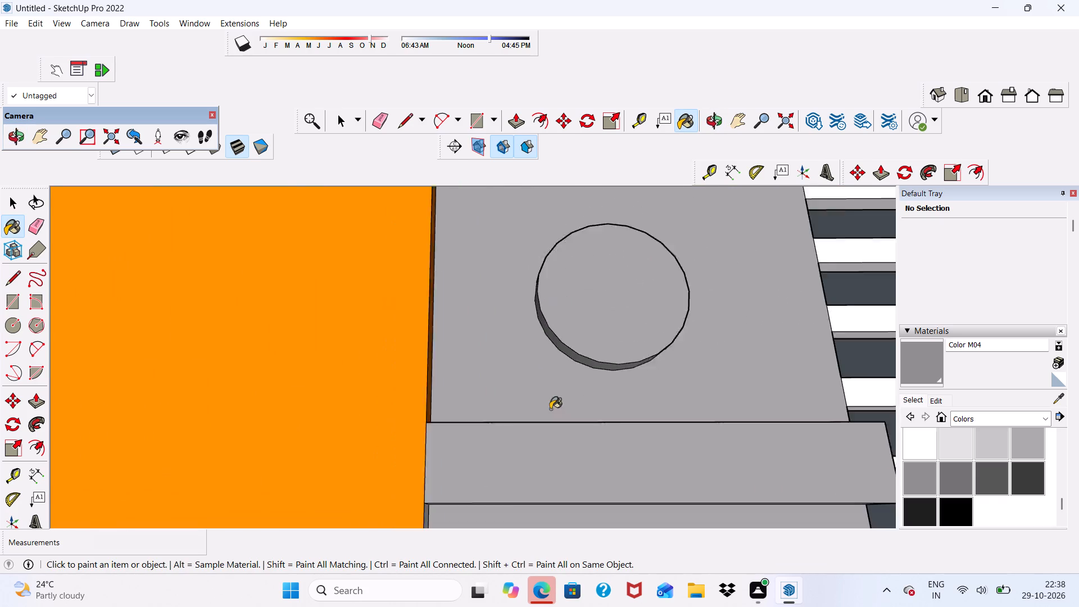
pyautogui.scroll(-10, 550, 409)
pyautogui.scroll(3, 604, 212)
pyautogui.click(563, 239)
pyautogui.scroll(5, 563, 251)
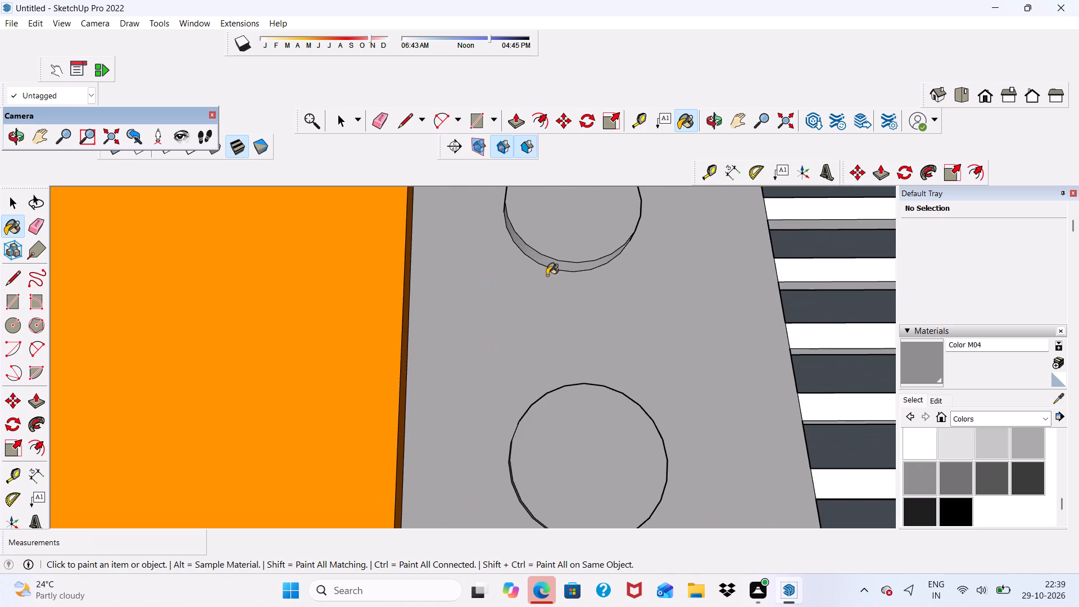
pyautogui.click(552, 266)
pyautogui.scroll(-12, 549, 289)
pyautogui.scroll(4, 581, 293)
pyautogui.click(579, 253)
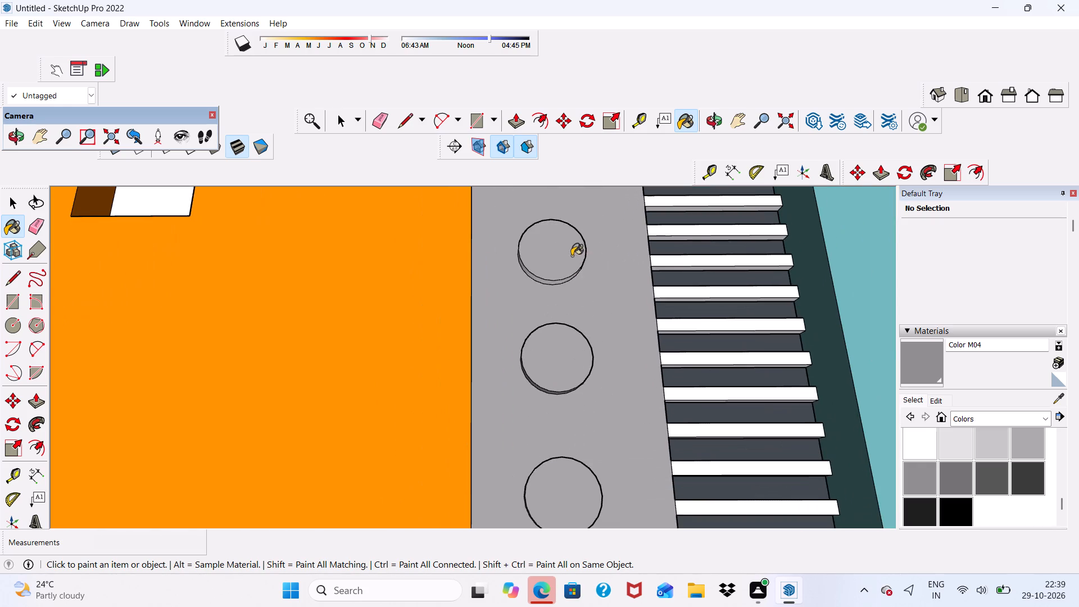
pyautogui.moveTo(574, 265); pyautogui.dragTo(476, 489, button='middle')
pyautogui.scroll(3, 541, 280)
pyautogui.click(573, 249)
# Paint the front faces of the four vertical bars above the discs with Color M04.
pyautogui.scroll(-6, 572, 273)
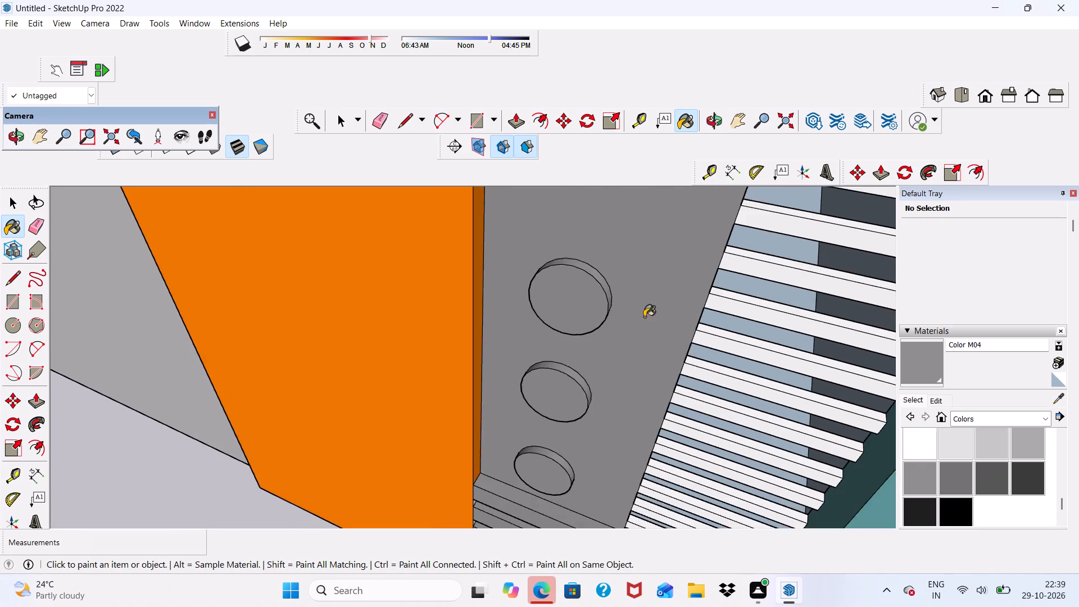
pyautogui.scroll(-13, 644, 317)
pyautogui.moveTo(619, 361); pyautogui.dragTo(679, 260, button='middle')
pyautogui.scroll(6, 629, 284)
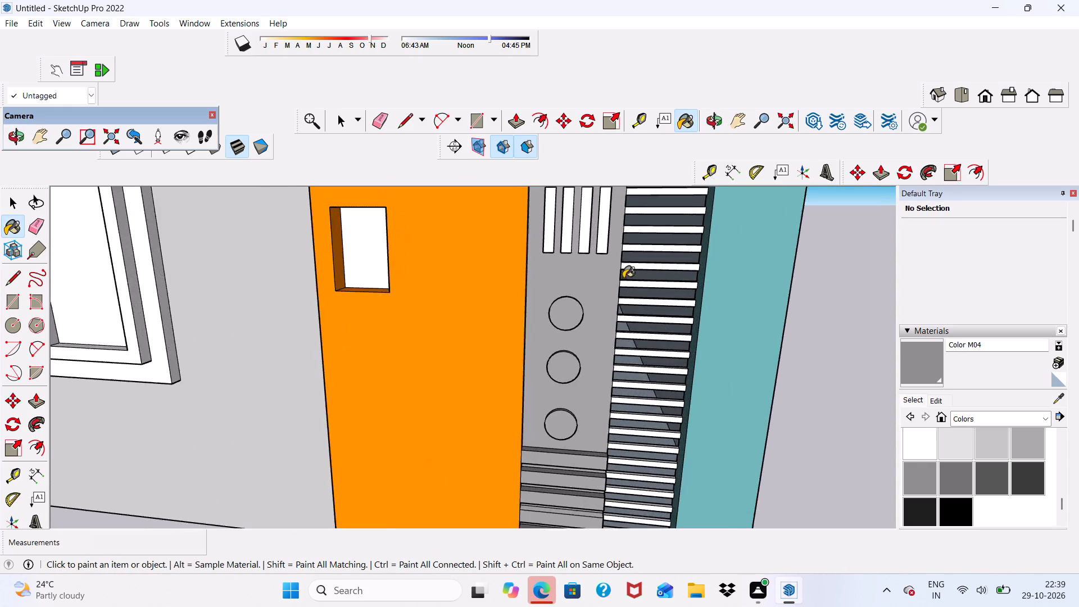
pyautogui.scroll(8, 570, 253)
pyautogui.click(540, 233)
pyautogui.click(573, 236)
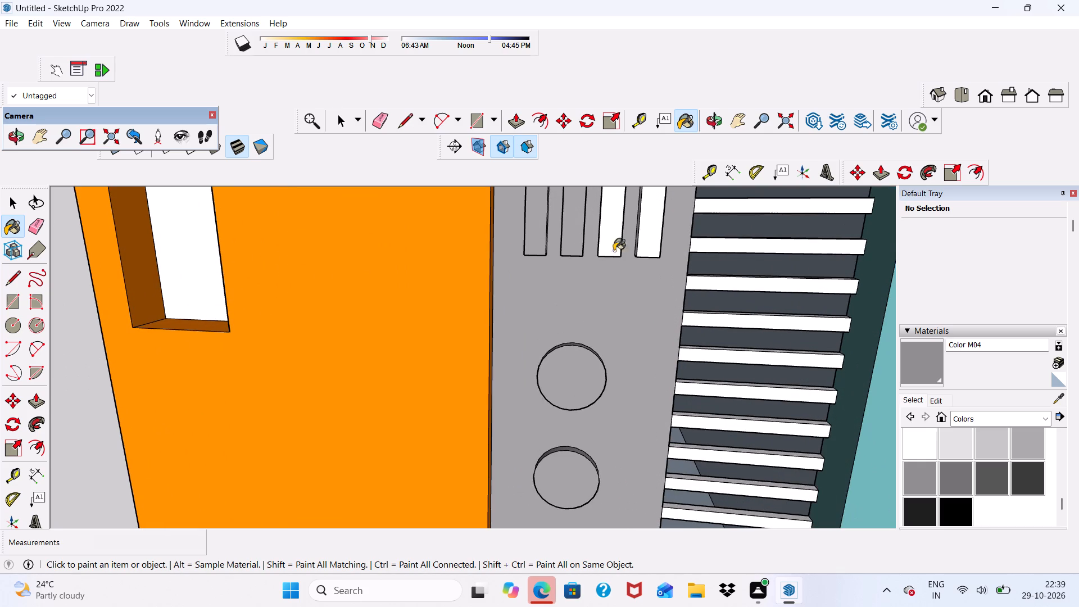
pyautogui.scroll(5, 622, 252)
pyautogui.click(614, 235)
pyautogui.click(658, 228)
# Paint the side faces of the four vertical bars that face the dark louvre with Color M04.
pyautogui.moveTo(675, 261); pyautogui.dragTo(550, 310, button='middle')
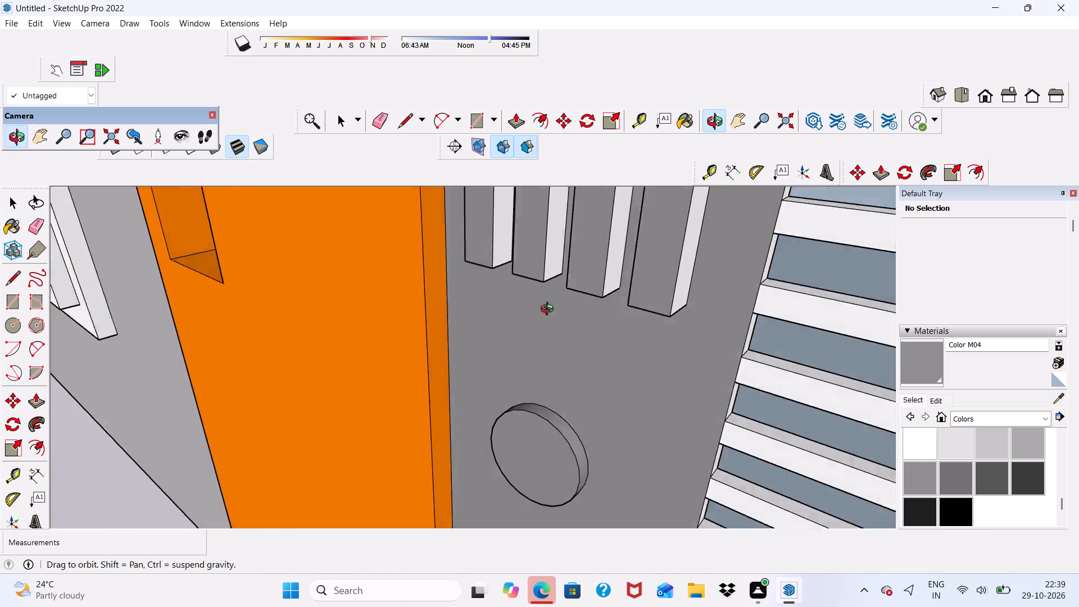
pyautogui.moveTo(550, 310); pyautogui.dragTo(519, 328, button='middle')
pyautogui.scroll(-1, 576, 327)
pyautogui.scroll(4, 631, 314)
pyautogui.click(654, 302)
pyautogui.scroll(3, 579, 273)
pyautogui.click(573, 265)
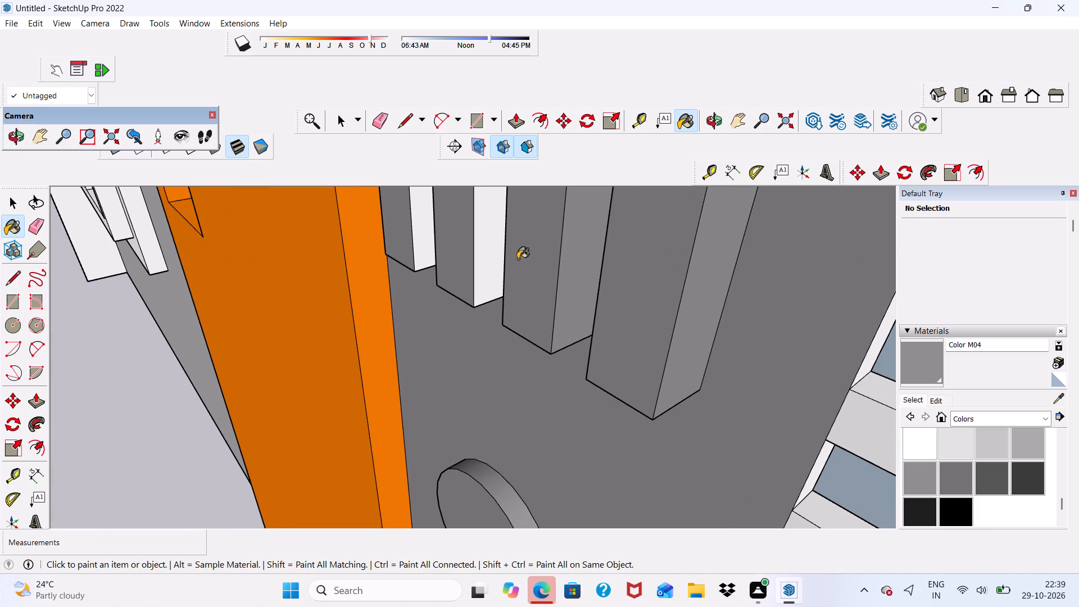
pyautogui.click(488, 261)
pyautogui.click(425, 238)
pyautogui.scroll(-9, 425, 241)
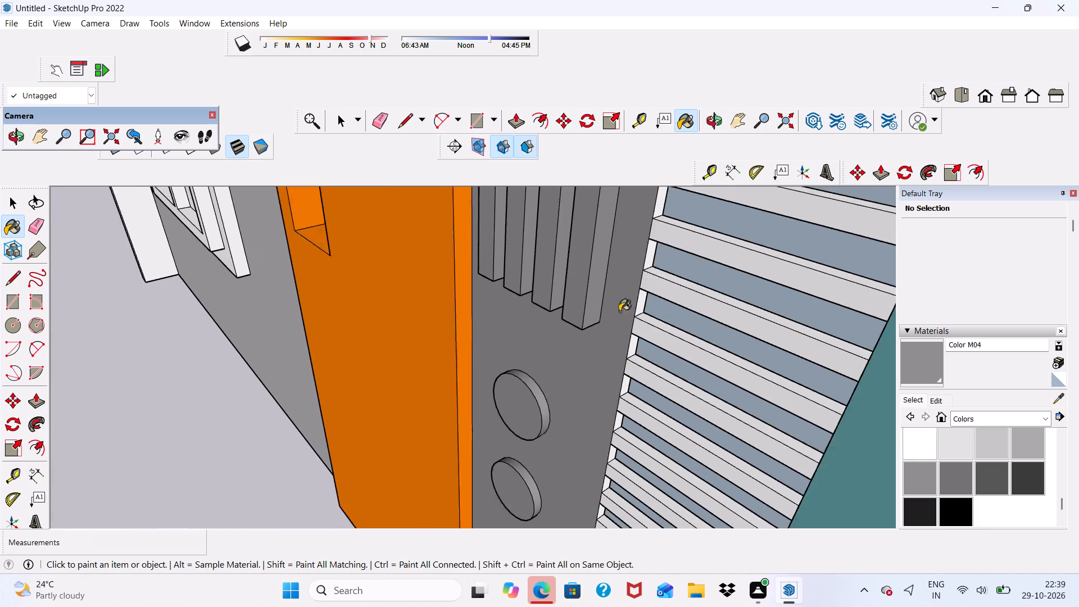
# Paint the narrow panel's top edge and the top faces of the four vertical bars with Color M04.
pyautogui.scroll(-7, 619, 311)
pyautogui.moveTo(565, 344); pyautogui.dragTo(719, 355, button='middle')
pyautogui.scroll(1, 515, 266)
pyautogui.scroll(-6, 487, 303)
pyautogui.scroll(6, 500, 242)
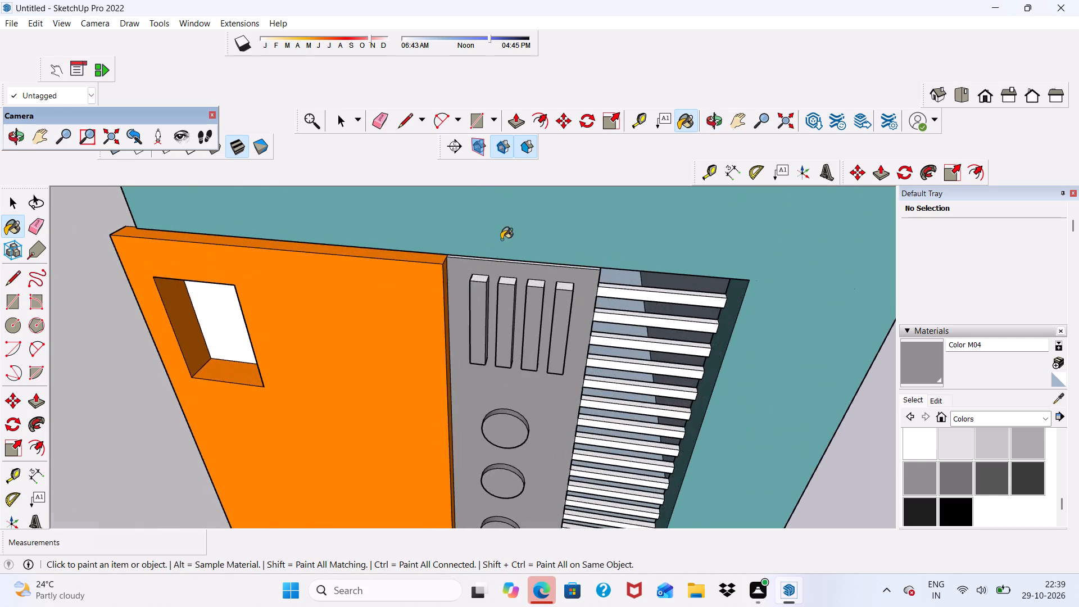
pyautogui.scroll(7, 504, 275)
pyautogui.click(466, 287)
pyautogui.scroll(1, 468, 226)
pyautogui.click(463, 237)
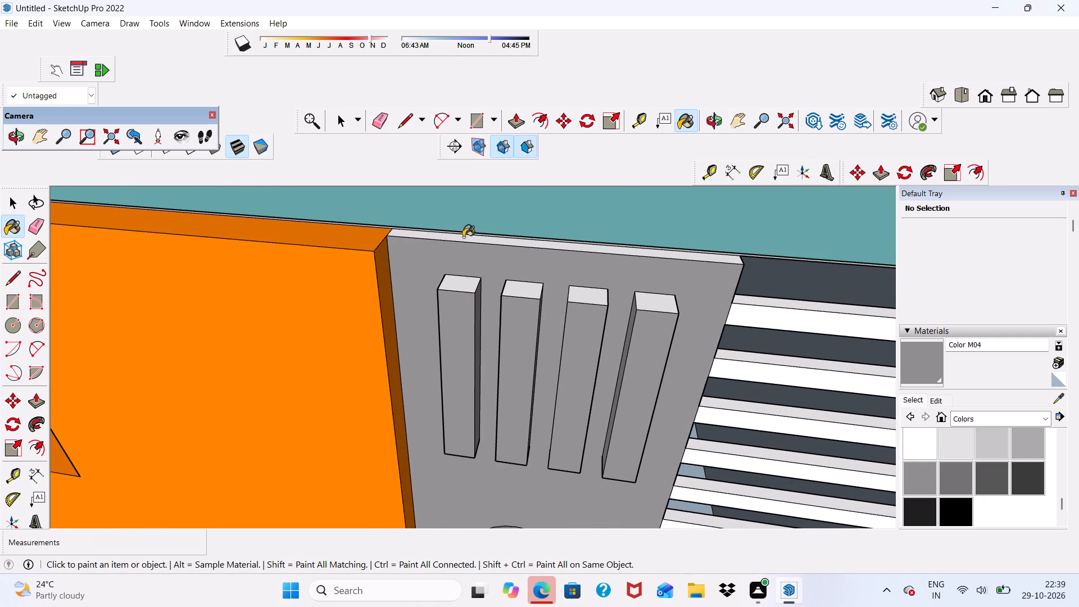
pyautogui.click(447, 284)
pyautogui.moveTo(518, 290); pyautogui.dragTo(527, 296)
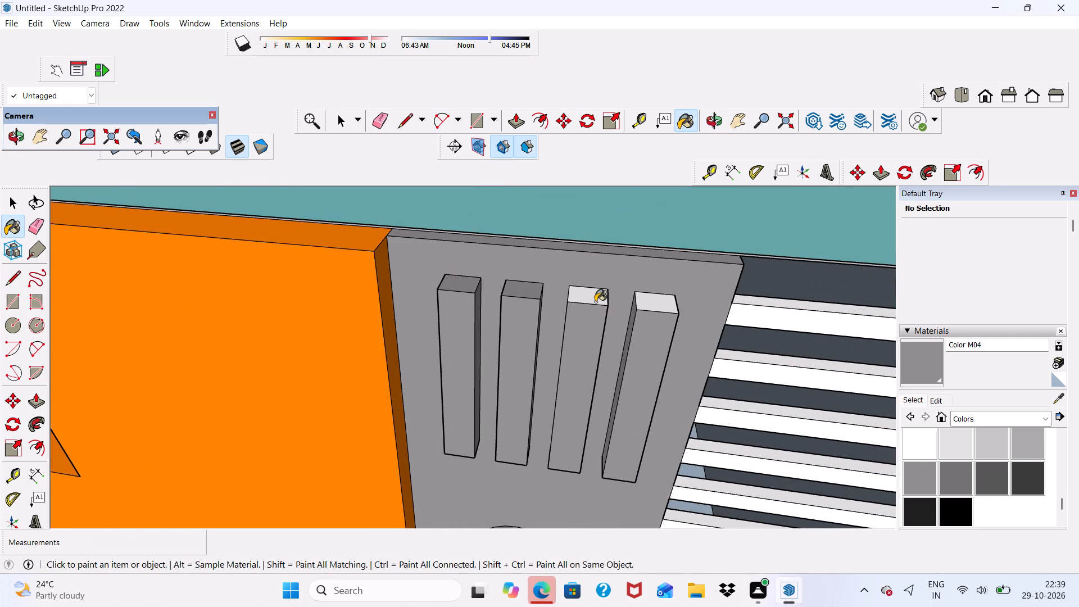
pyautogui.click(595, 302)
pyautogui.click(661, 308)
# Paint the side faces of the four vertical bars that face the orange panel with Color M04.
pyautogui.scroll(-1, 597, 360)
pyautogui.moveTo(578, 371); pyautogui.dragTo(747, 341, button='middle')
pyautogui.scroll(4, 416, 343)
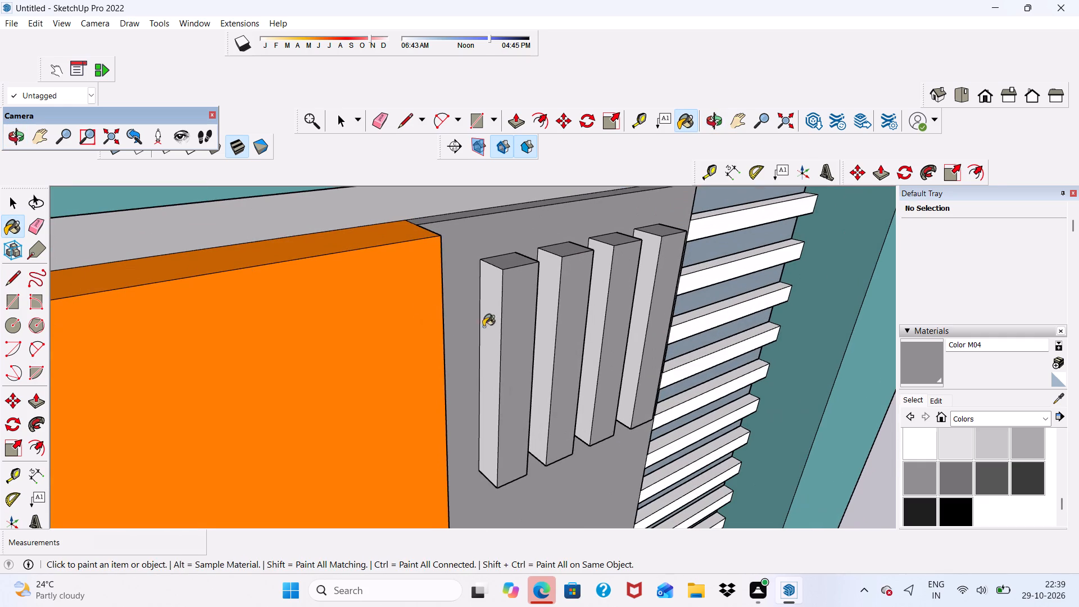
pyautogui.click(504, 330)
pyautogui.click(559, 343)
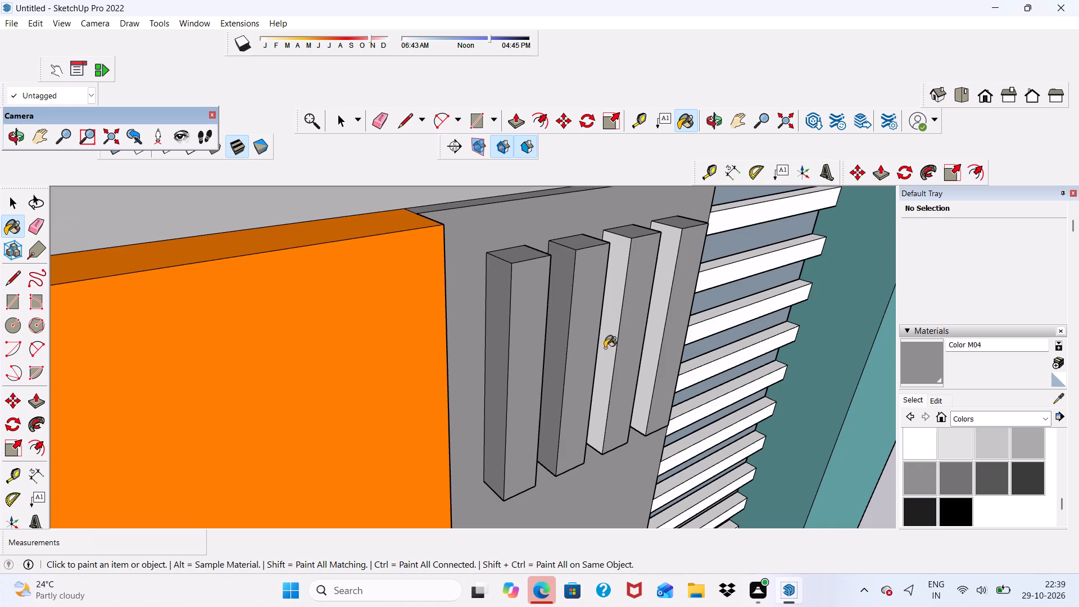
pyautogui.click(613, 355)
pyautogui.click(656, 363)
# Paint the upper segments of the narrow gray panel's side face, visible between the louvre slats, with Color M04.
pyautogui.scroll(-12, 505, 239)
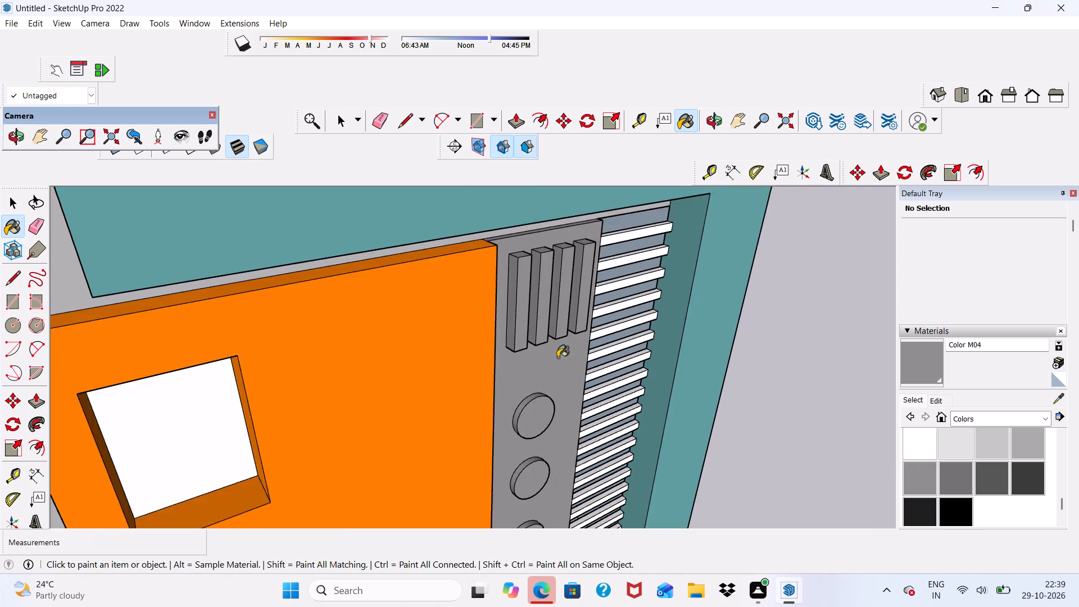
pyautogui.moveTo(557, 357); pyautogui.dragTo(303, 275, button='middle')
pyautogui.scroll(5, 578, 365)
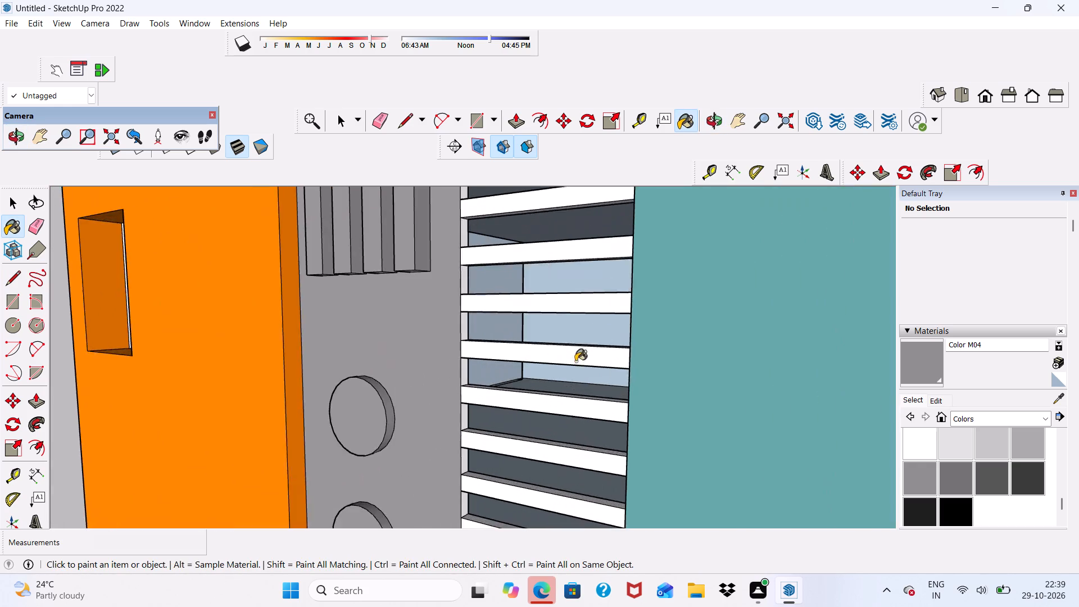
pyautogui.scroll(6, 575, 361)
pyautogui.scroll(-11, 457, 315)
pyautogui.click(305, 379)
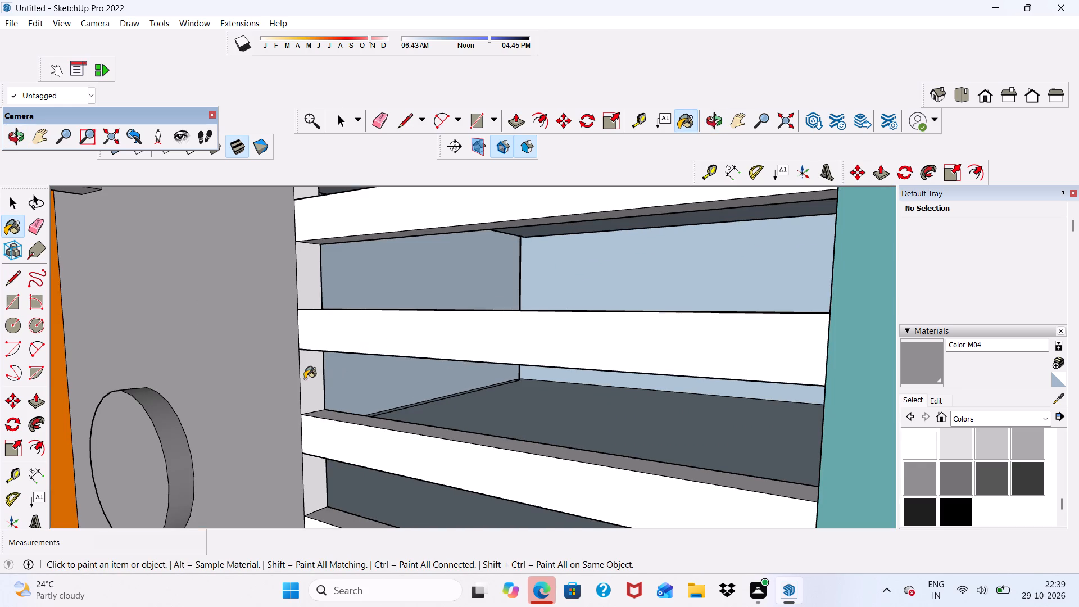
pyautogui.scroll(3, 315, 302)
pyautogui.click(303, 287)
pyautogui.scroll(-7, 309, 323)
pyautogui.scroll(5, 334, 452)
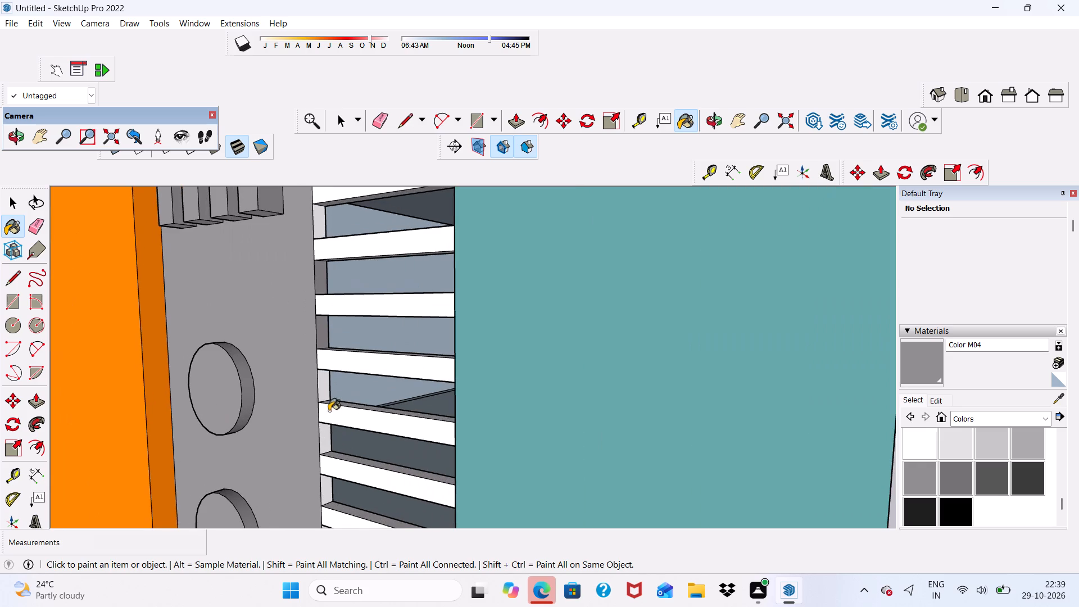
pyautogui.click(318, 386)
pyautogui.click(324, 438)
# Paint the side-face segments of the narrow panel between the louvre slats beside the discs with Color M04.
pyautogui.scroll(-8, 362, 360)
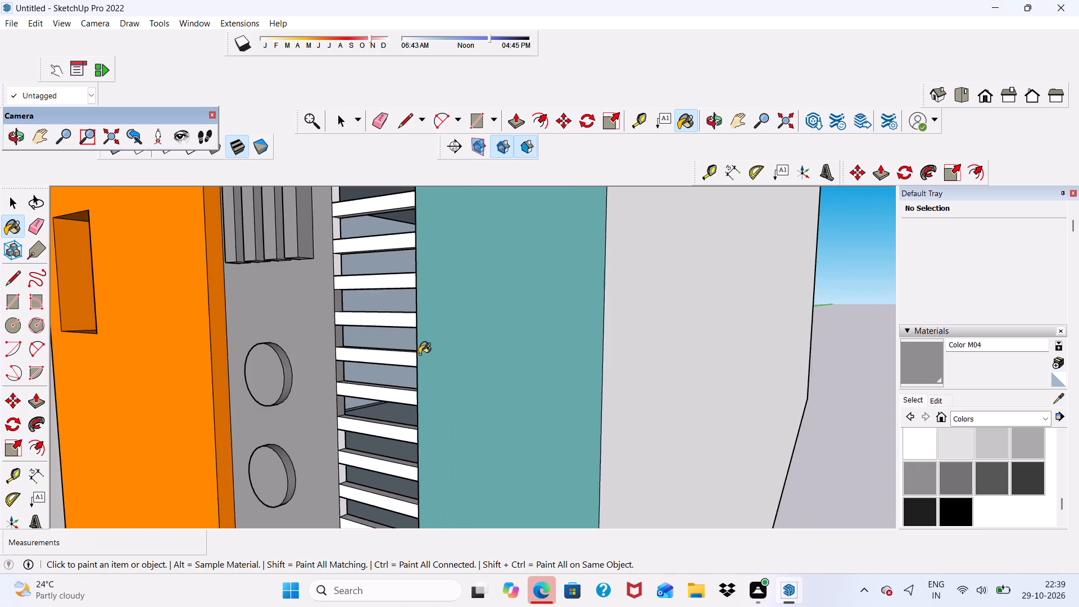
pyautogui.scroll(-3, 419, 354)
pyautogui.scroll(5, 329, 439)
pyautogui.scroll(6, 439, 414)
pyautogui.scroll(-7, 412, 353)
pyautogui.scroll(4, 415, 341)
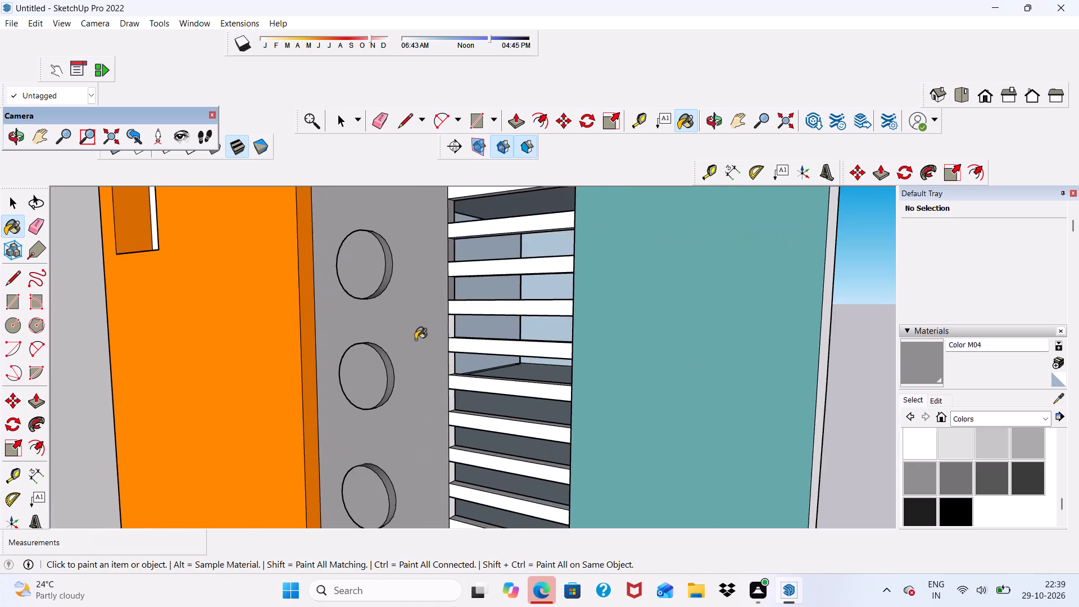
pyautogui.scroll(5, 415, 339)
pyautogui.click(456, 324)
pyautogui.scroll(1, 457, 376)
pyautogui.click(455, 379)
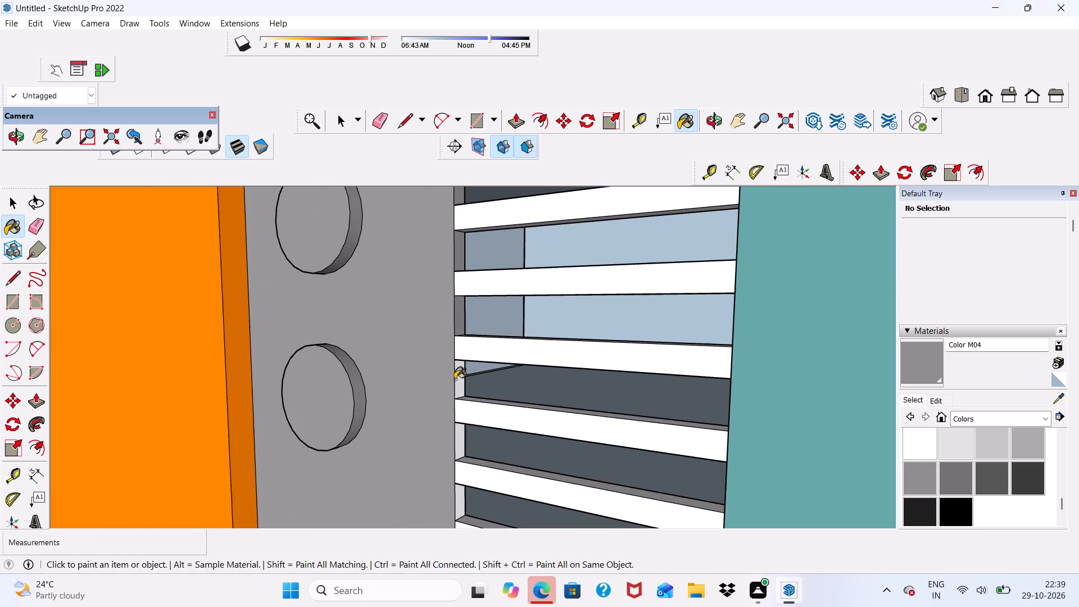
pyautogui.scroll(4, 463, 428)
pyautogui.click(448, 456)
pyautogui.click(459, 450)
pyautogui.click(464, 352)
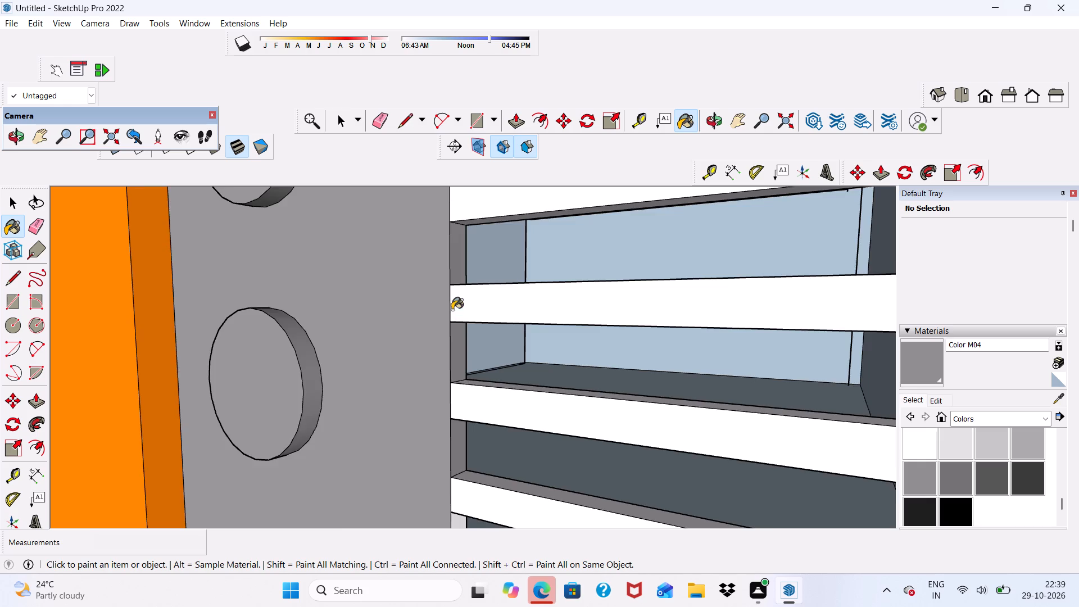
# Paint the remaining side-face segments of the narrow panel down to the horizontal bars with Color M04.
pyautogui.scroll(-6, 450, 305)
pyautogui.scroll(4, 461, 450)
pyautogui.click(455, 441)
pyautogui.scroll(-6, 454, 320)
pyautogui.scroll(6, 465, 452)
pyautogui.click(442, 420)
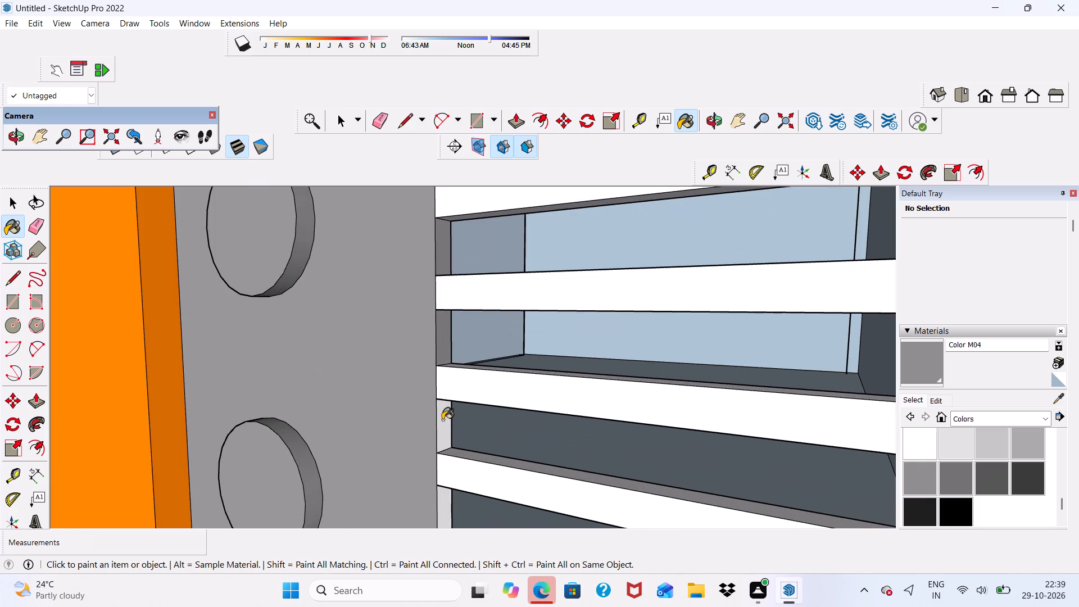
pyautogui.scroll(-6, 443, 300)
pyautogui.scroll(5, 465, 465)
pyautogui.click(432, 410)
pyautogui.click(427, 488)
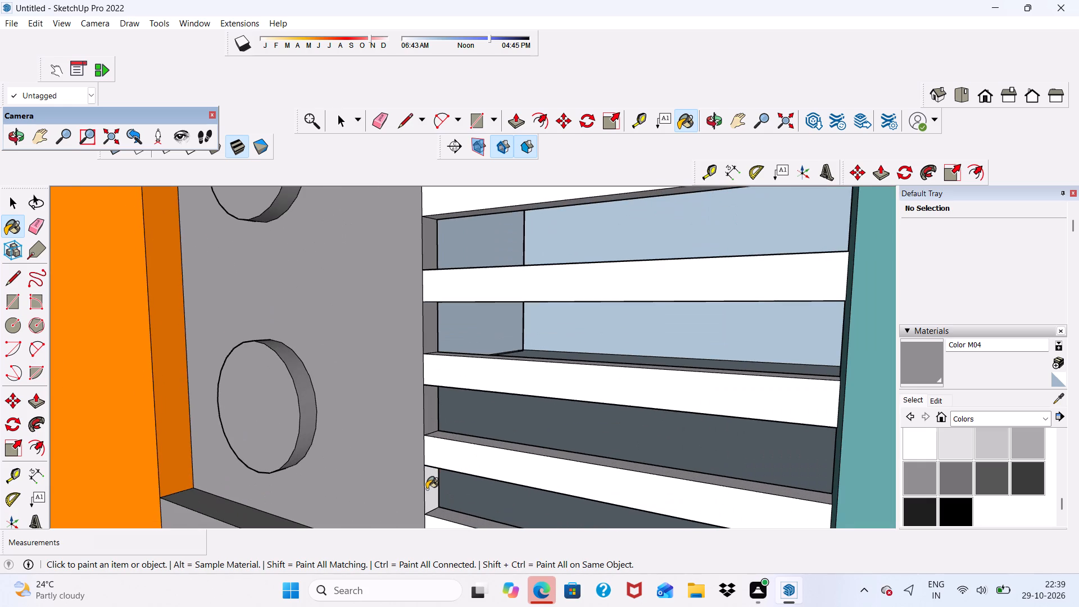
# Paint the end faces of the horizontal bars below the discs, on the louvre side, with Color M04.
pyautogui.scroll(-6, 460, 289)
pyautogui.scroll(4, 433, 524)
pyautogui.scroll(4, 472, 384)
pyautogui.click(470, 292)
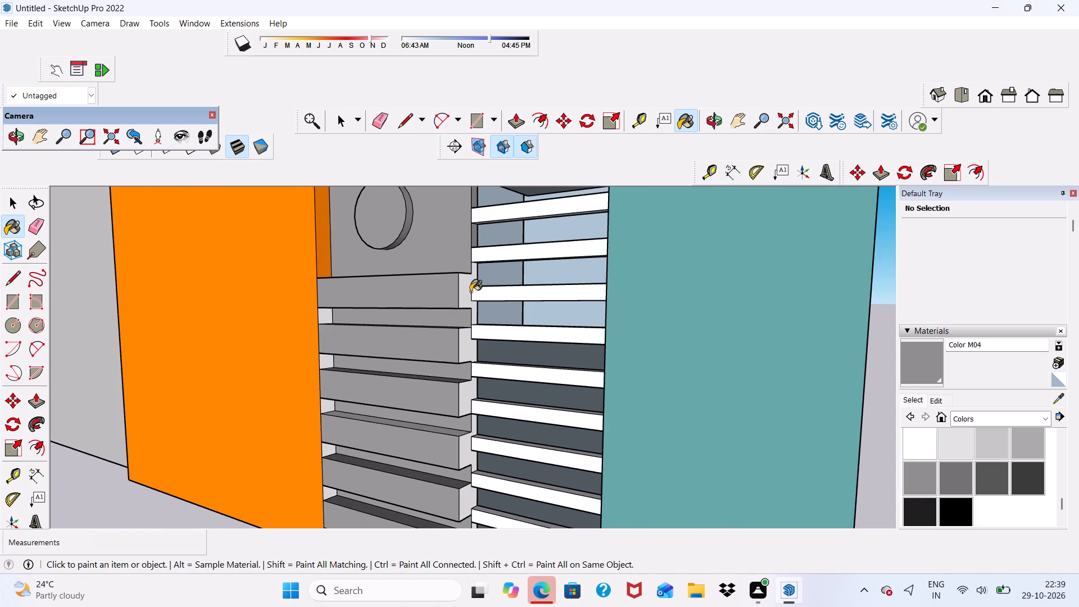
pyautogui.click(466, 361)
pyautogui.click(469, 407)
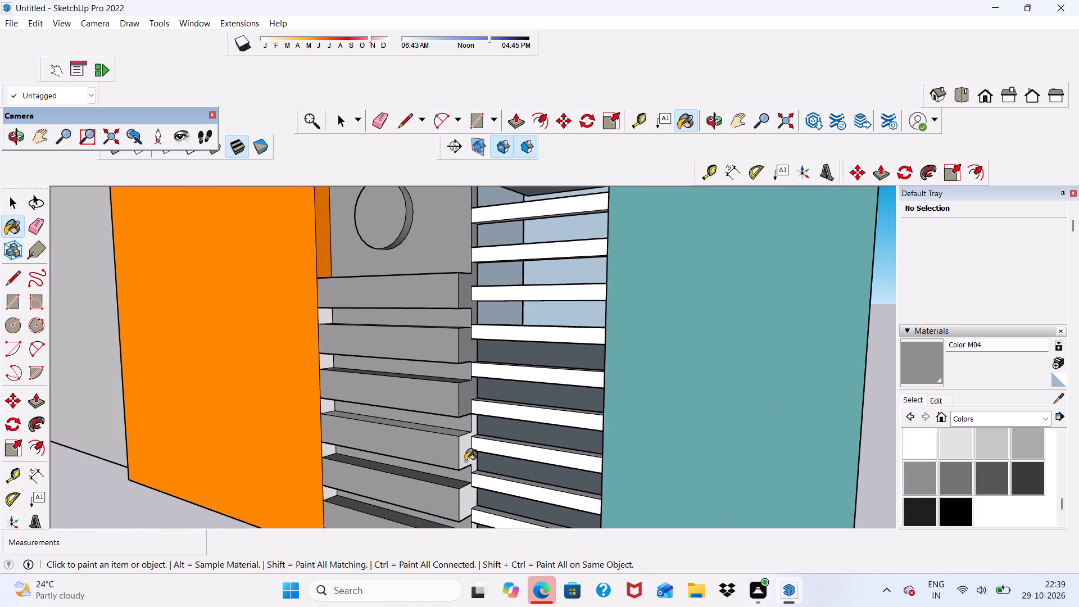
pyautogui.click(465, 460)
pyautogui.click(466, 502)
pyautogui.scroll(-5, 463, 397)
pyautogui.scroll(5, 475, 492)
pyautogui.click(464, 497)
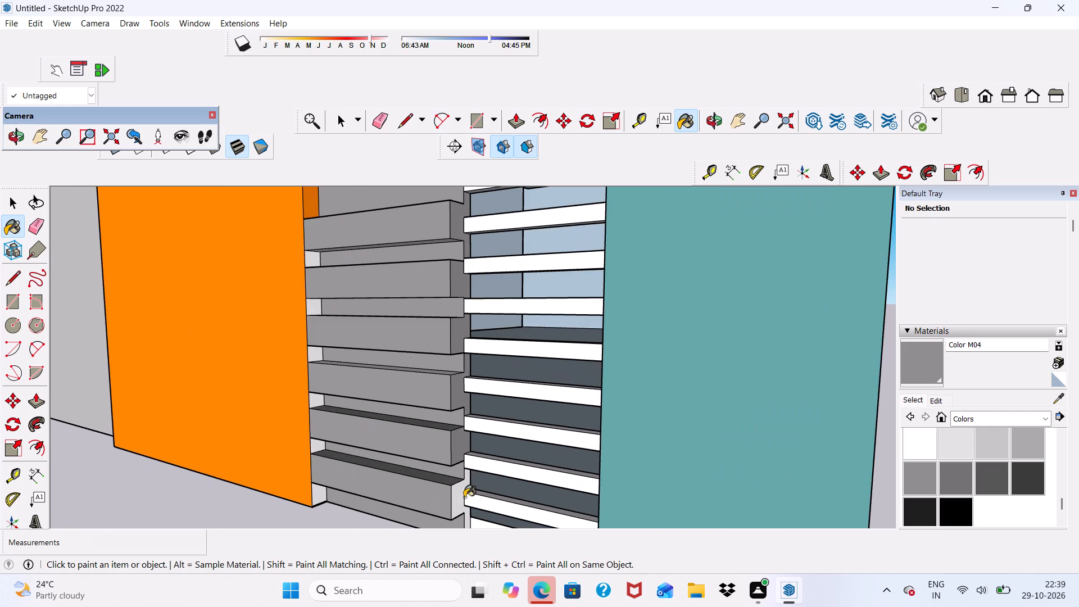
# Paint the small side faces between the horizontal bars beside the orange panel and the lowest bar's end face with Color M04.
pyautogui.scroll(3, 293, 499)
pyautogui.click(329, 494)
pyautogui.click(331, 429)
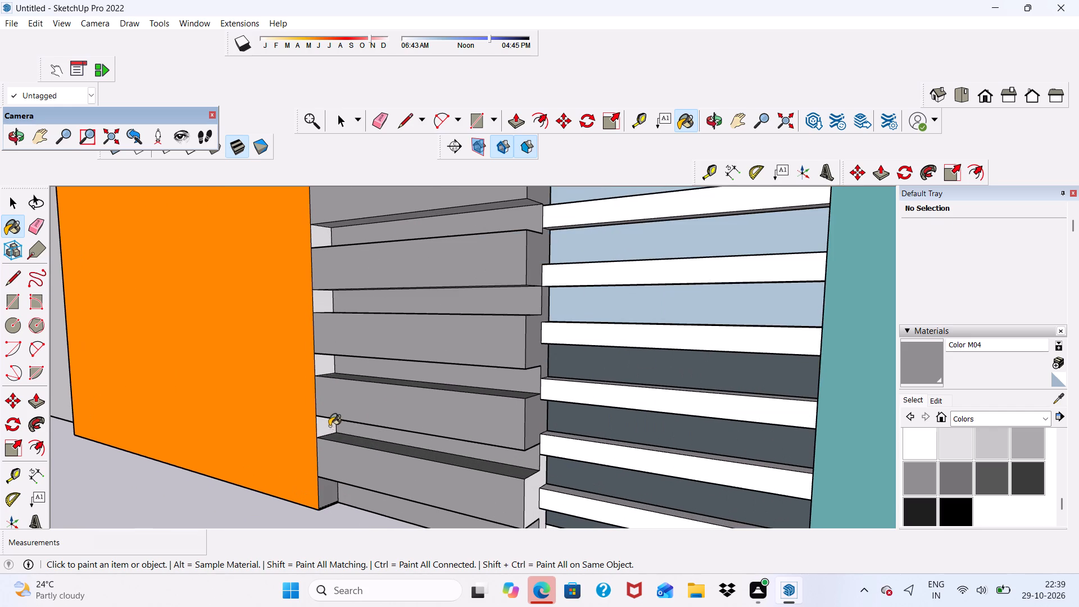
pyautogui.click(328, 363)
pyautogui.click(320, 298)
pyautogui.click(320, 230)
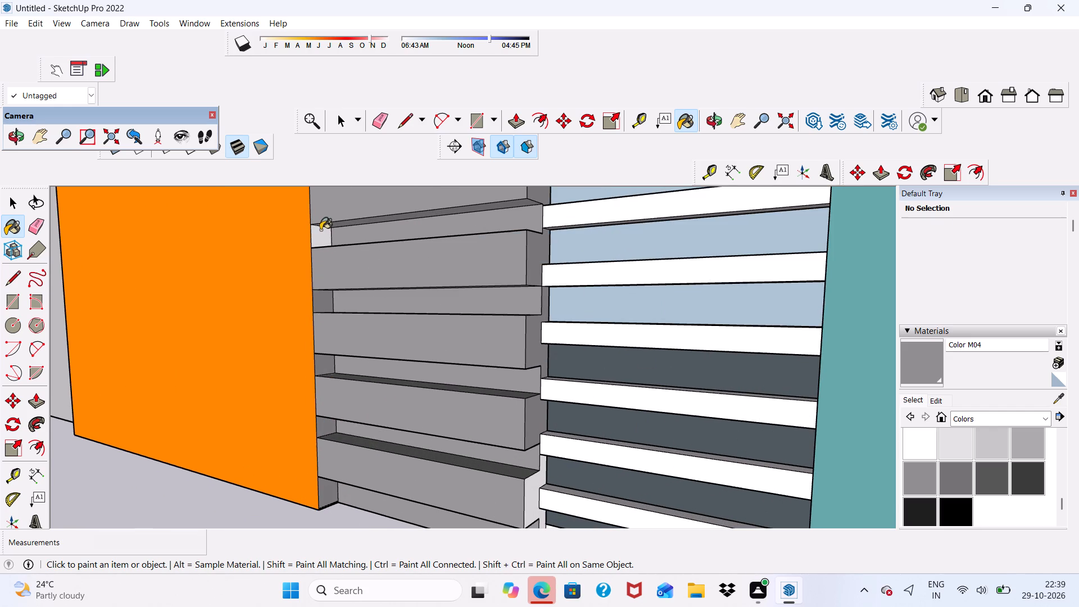
pyautogui.scroll(-2, 386, 344)
pyautogui.scroll(4, 493, 443)
pyautogui.click(526, 483)
pyautogui.scroll(-7, 457, 351)
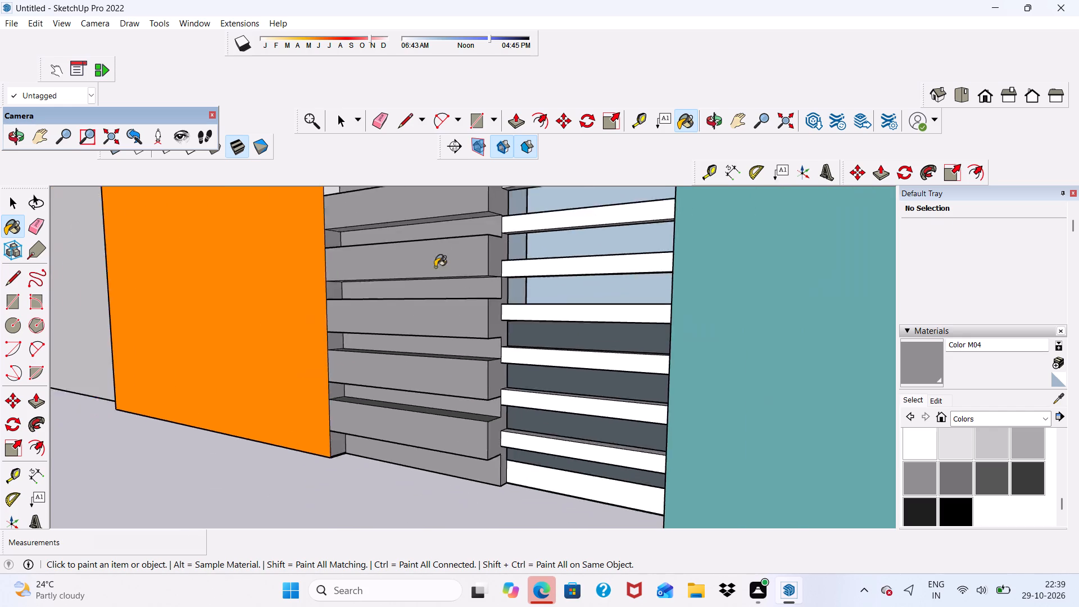
# Paint the front faces of the six lowest louvre slats, including the base strip, with Color M04.
pyautogui.scroll(-4, 435, 267)
pyautogui.moveTo(448, 368); pyautogui.dragTo(592, 430, button='middle')
pyautogui.scroll(9, 531, 396)
pyautogui.click(520, 393)
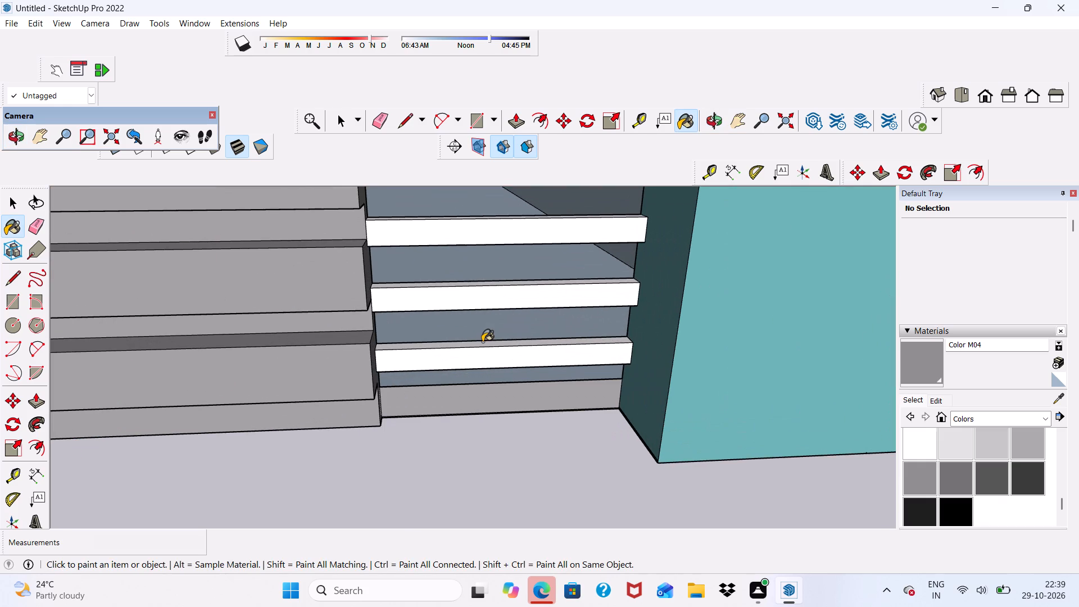
pyautogui.click(475, 358)
pyautogui.click(471, 342)
pyautogui.click(461, 303)
pyautogui.click(456, 228)
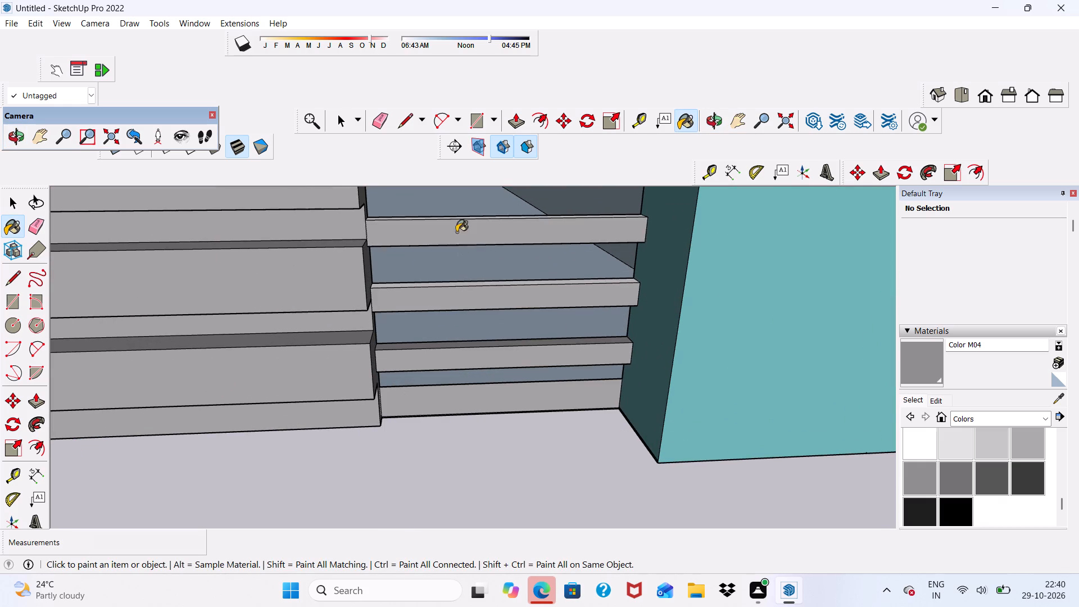
pyautogui.scroll(-11, 478, 386)
pyautogui.scroll(6, 515, 373)
pyautogui.click(481, 364)
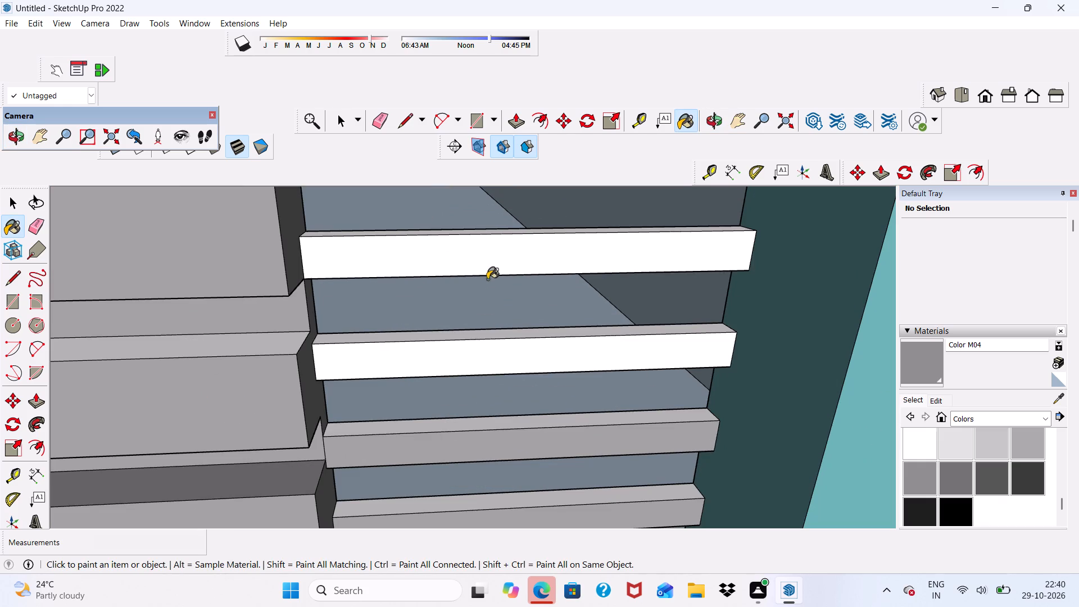
pyautogui.click(497, 264)
# Paint the front faces of the upper louvre slats, working down from the top, with Color M04.
pyautogui.scroll(-13, 534, 242)
pyautogui.scroll(5, 525, 229)
pyautogui.scroll(-5, 523, 256)
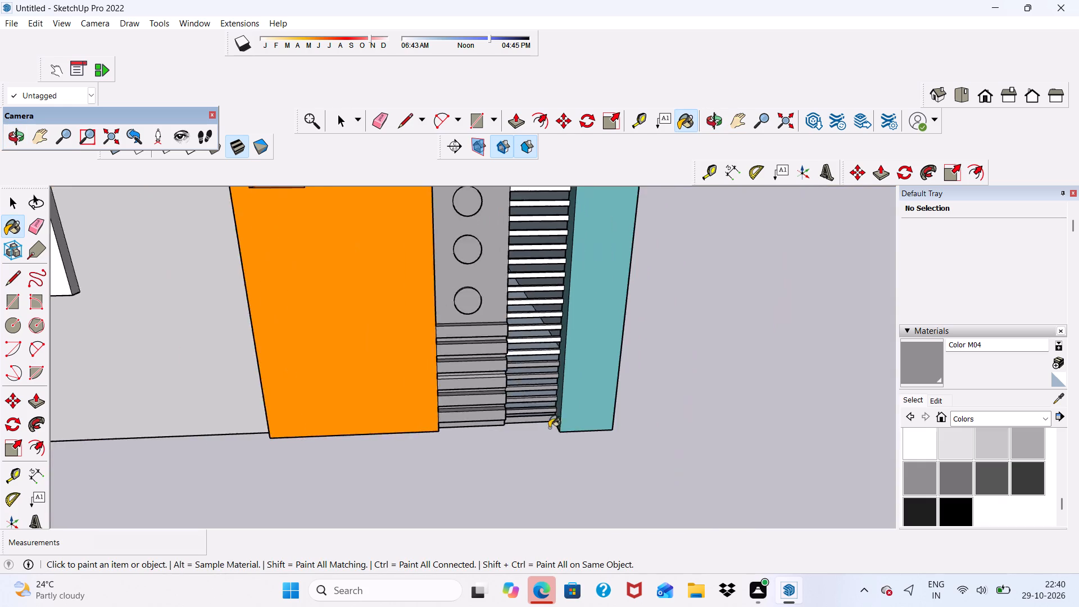
pyautogui.scroll(-6, 549, 428)
pyautogui.scroll(10, 537, 248)
pyautogui.click(557, 202)
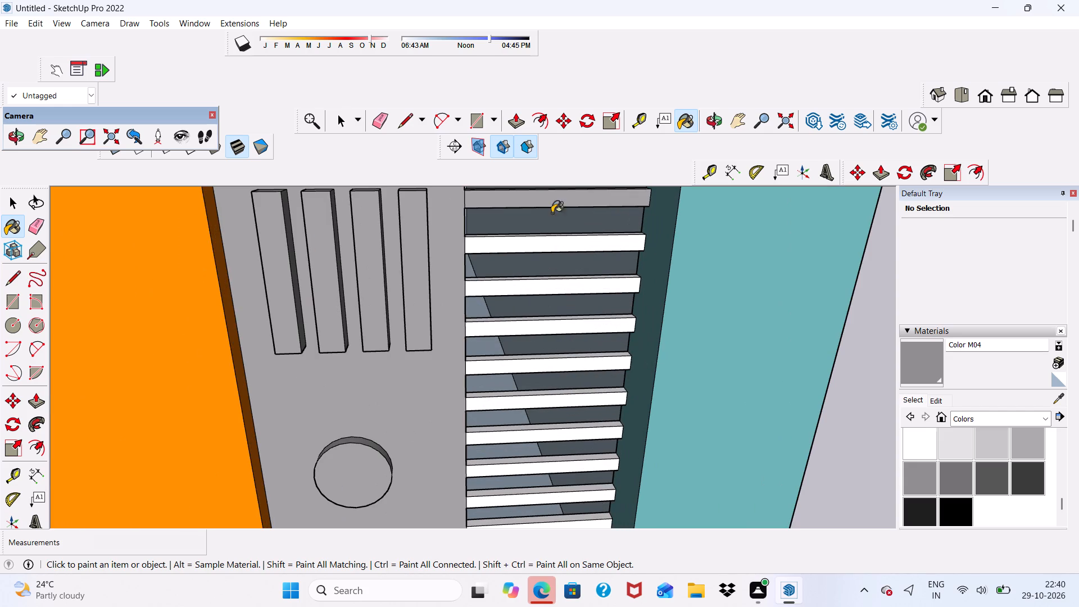
pyautogui.click(539, 245)
pyautogui.click(533, 292)
pyautogui.click(531, 329)
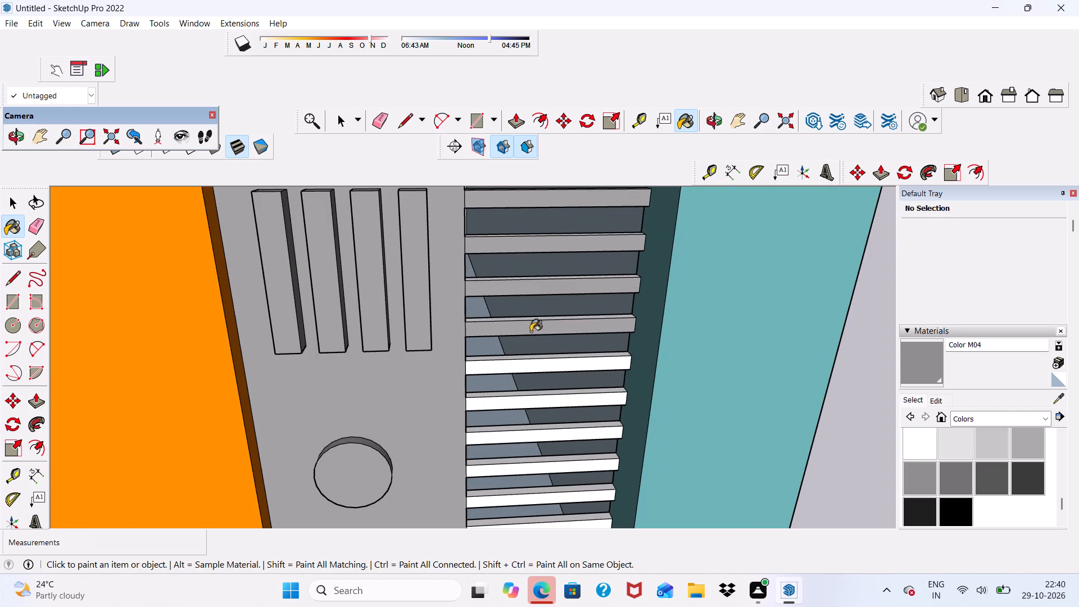
pyautogui.click(531, 367)
pyautogui.click(529, 404)
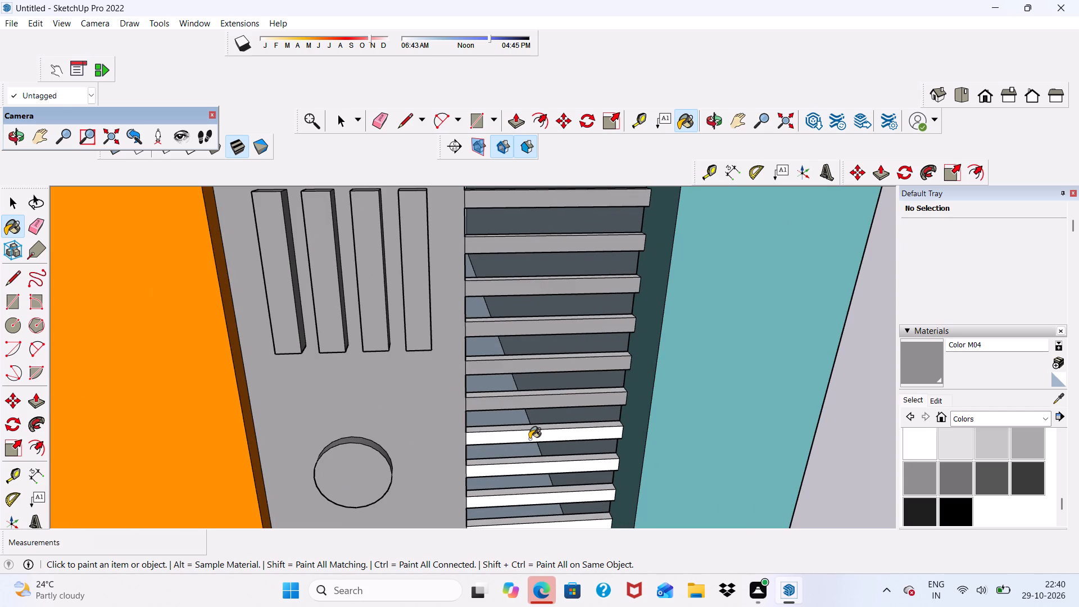
pyautogui.click(529, 439)
pyautogui.click(532, 470)
pyautogui.scroll(-6, 524, 392)
pyautogui.scroll(8, 543, 481)
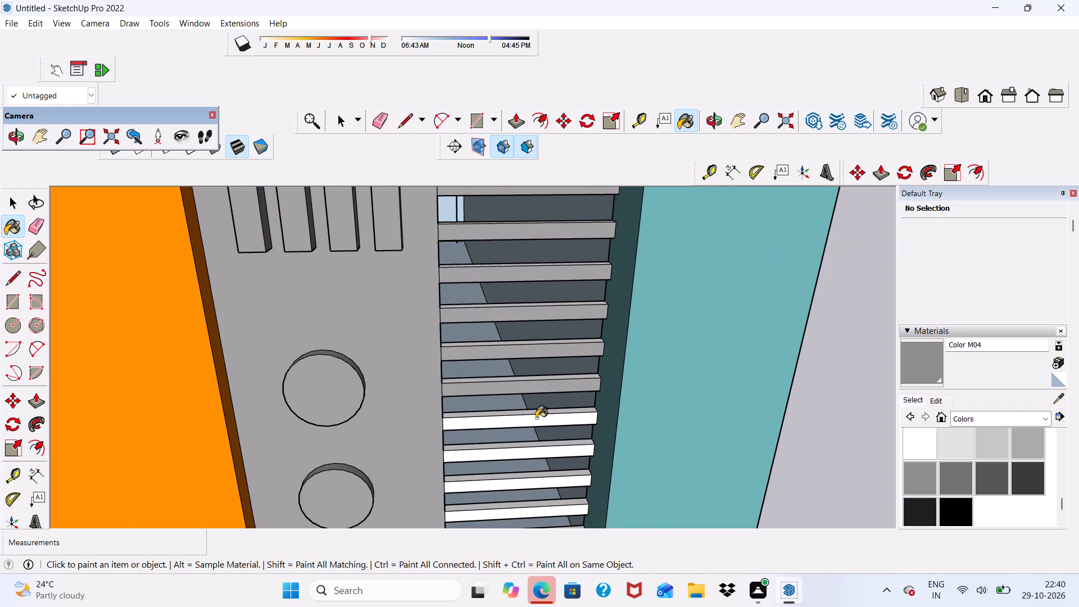
pyautogui.click(536, 418)
pyautogui.click(539, 448)
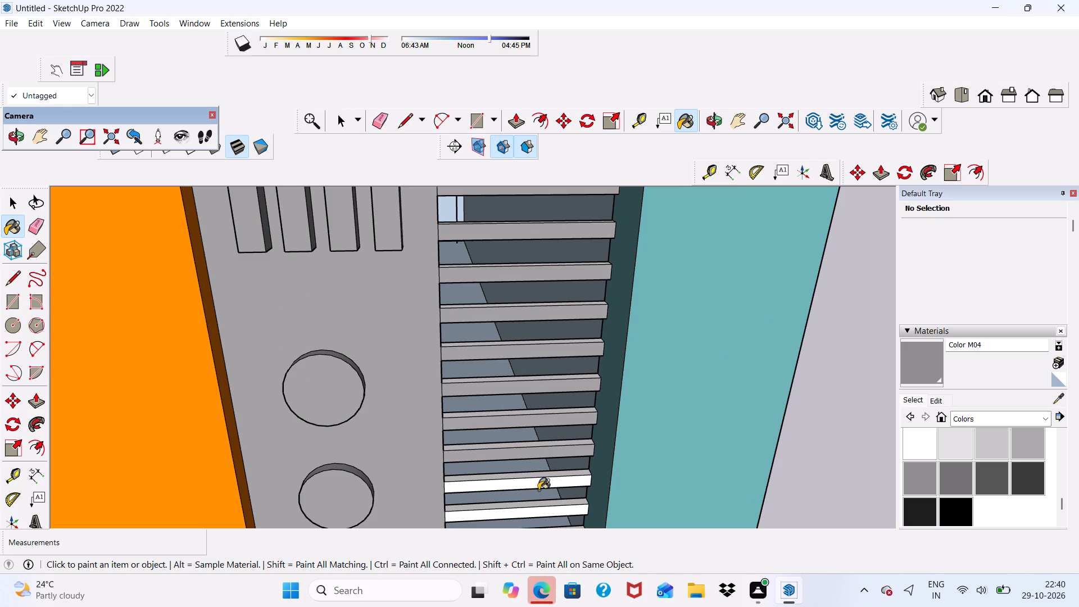
pyautogui.click(538, 490)
# Paint the remaining white slats in the middle and lower part of the louvre with Color M04.
pyautogui.scroll(-8, 536, 464)
pyautogui.moveTo(484, 469); pyautogui.dragTo(456, 377, button='middle')
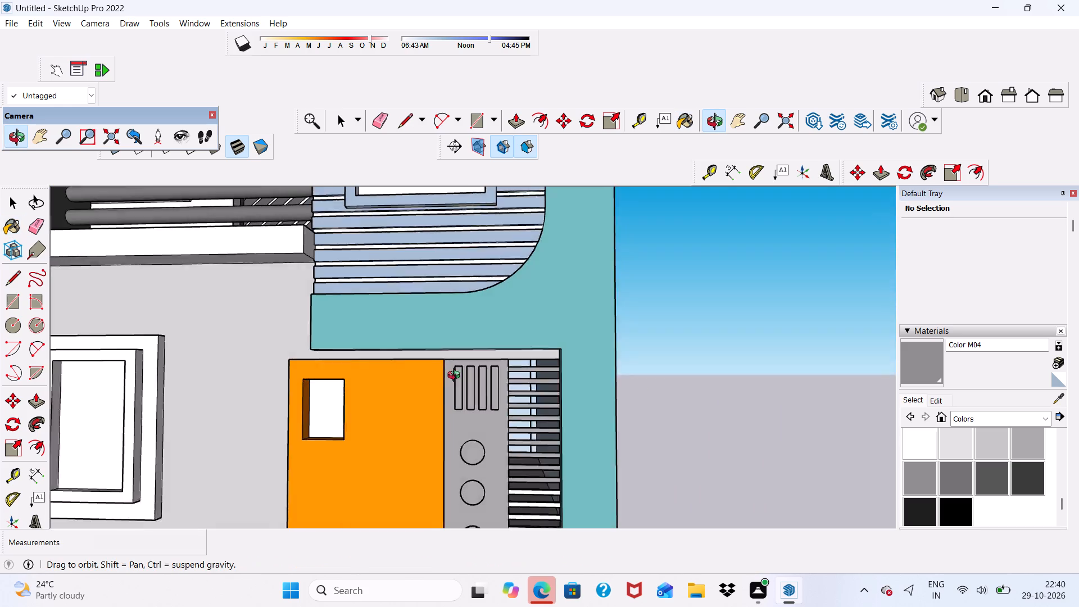
pyautogui.moveTo(456, 377); pyautogui.dragTo(491, 427, button='middle')
pyautogui.scroll(3, 502, 463)
pyautogui.scroll(-4, 533, 407)
pyautogui.scroll(5, 545, 514)
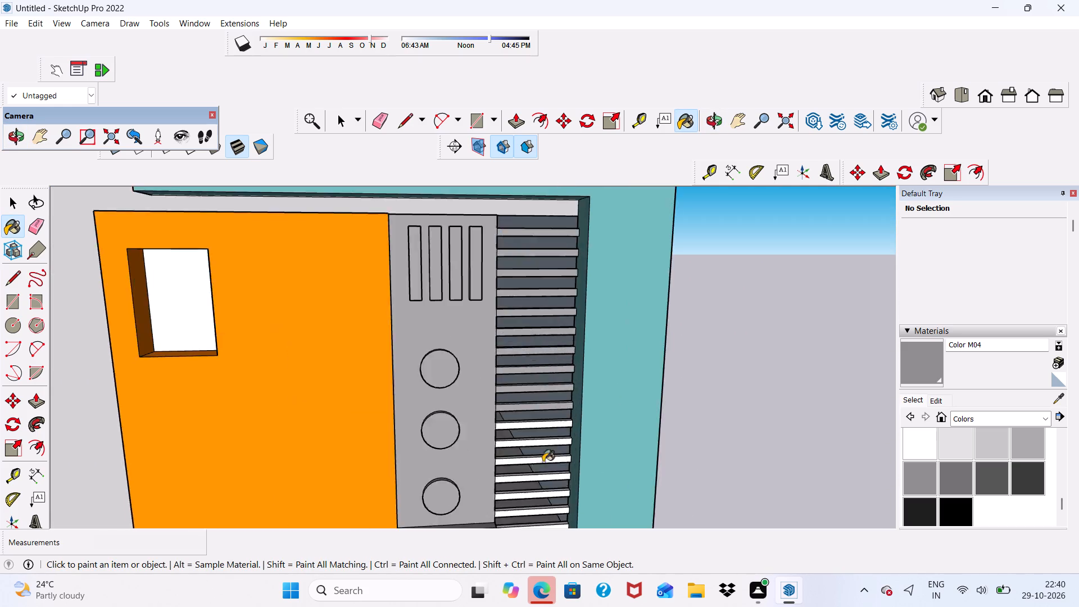
pyautogui.scroll(-5, 498, 220)
pyautogui.scroll(13, 504, 387)
pyautogui.scroll(-6, 442, 397)
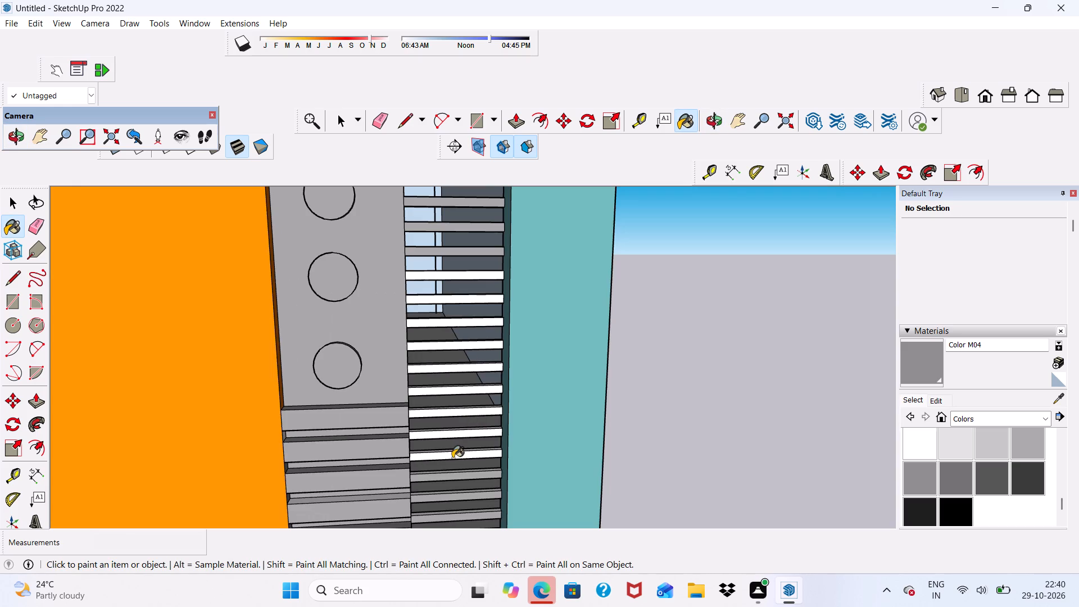
pyautogui.click(449, 453)
pyautogui.scroll(5, 447, 440)
pyautogui.click(450, 418)
pyautogui.click(412, 328)
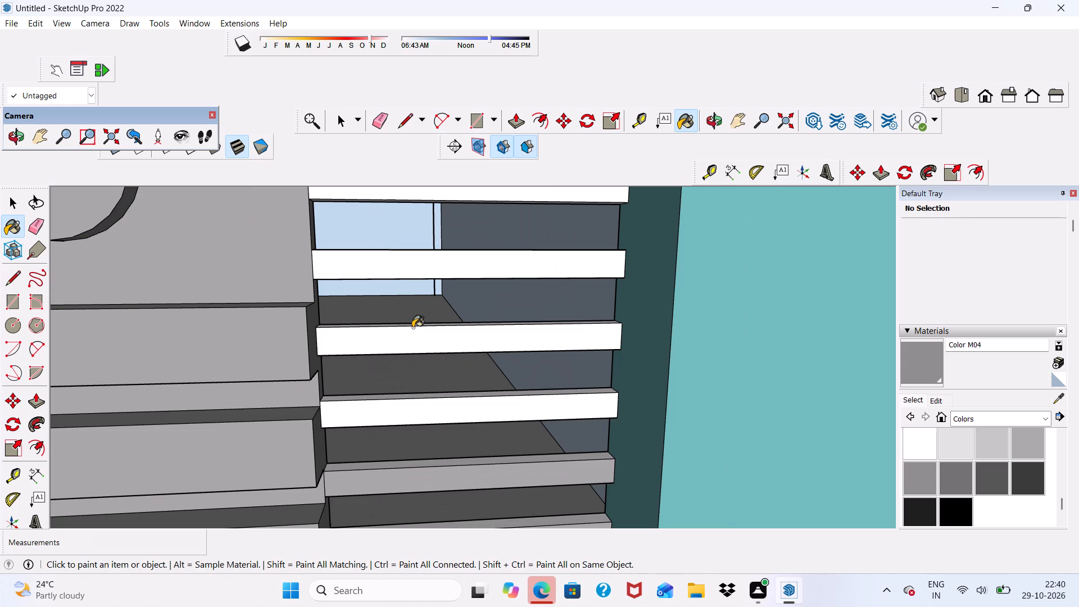
pyautogui.click(391, 266)
pyautogui.scroll(-6, 389, 280)
pyautogui.scroll(3, 415, 230)
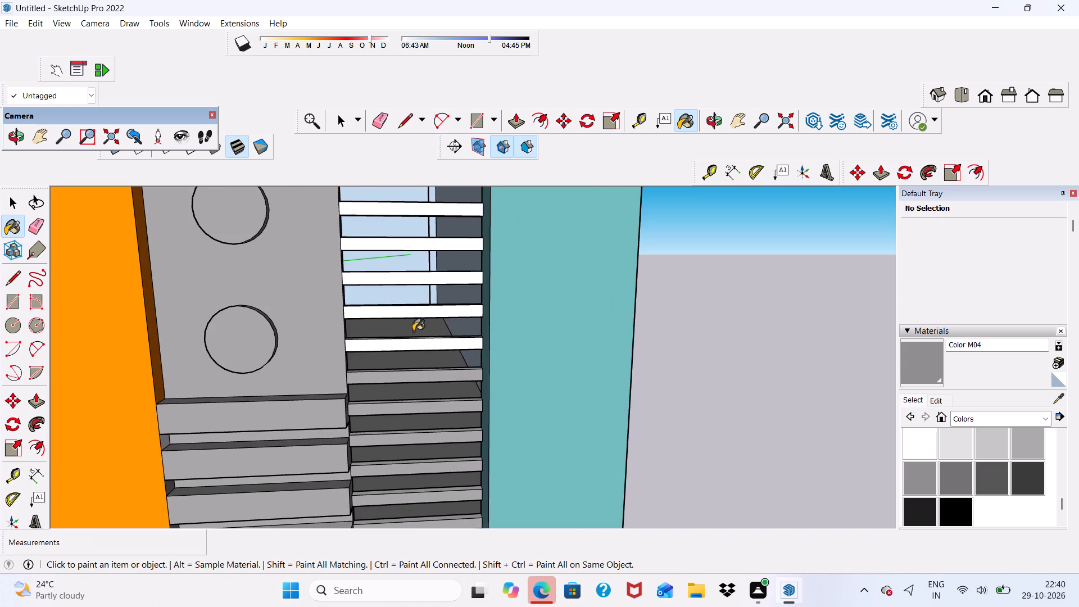
pyautogui.click(413, 342)
pyautogui.click(409, 307)
pyautogui.click(408, 278)
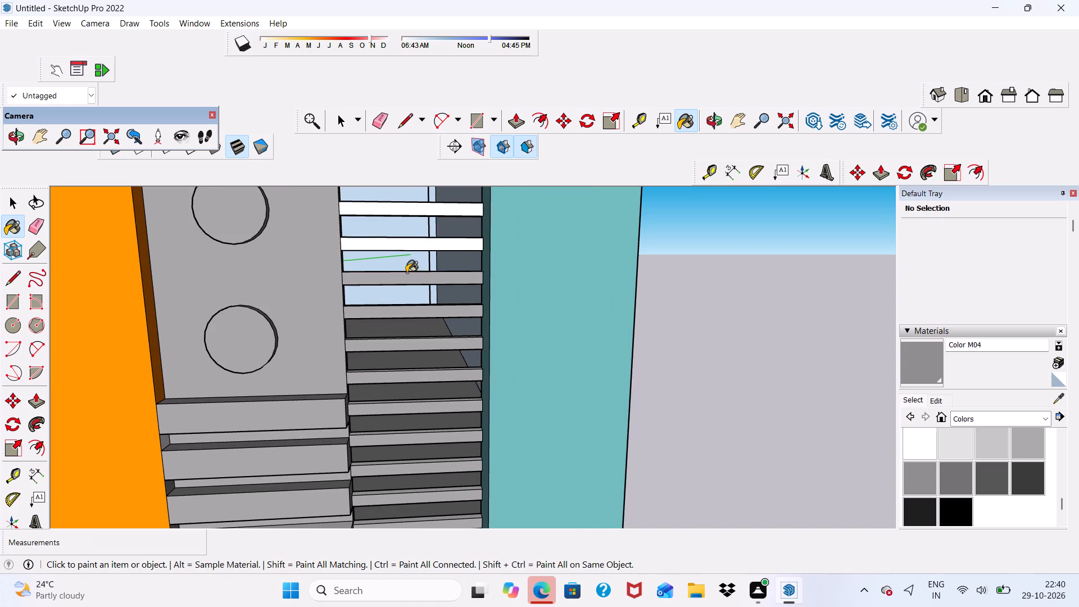
pyautogui.click(404, 247)
pyautogui.click(404, 210)
pyautogui.scroll(-6, 410, 259)
pyautogui.moveTo(429, 255); pyautogui.dragTo(410, 395, button='middle')
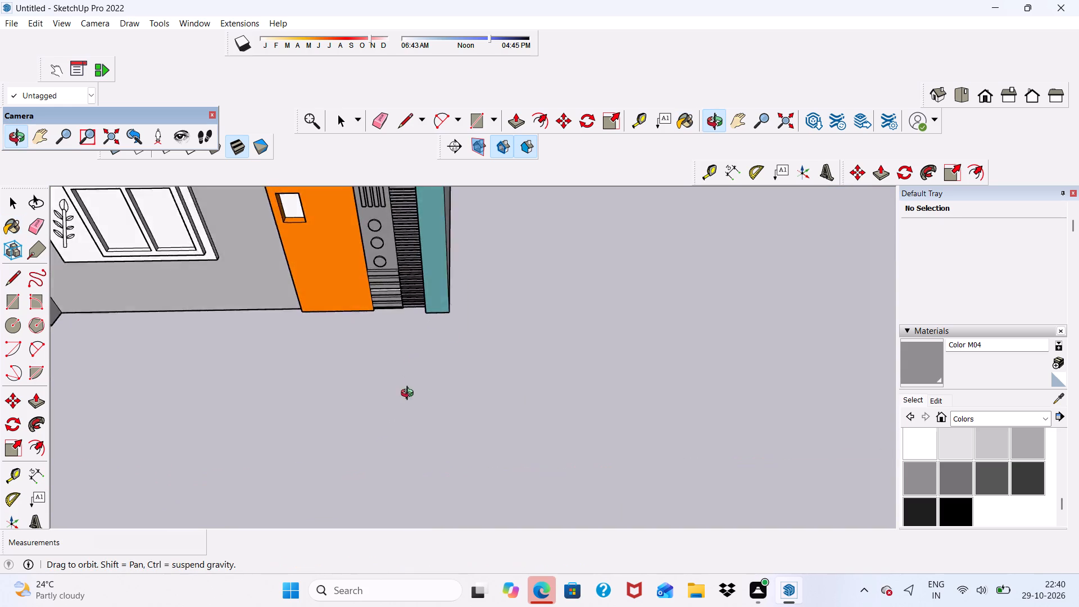
pyautogui.moveTo(410, 395); pyautogui.dragTo(406, 411, button='middle')
pyautogui.scroll(17, 367, 292)
pyautogui.click(409, 303)
# Leave the Paint Bucket tool and examine the ground-floor gate, louvre and facade for faces still unpainted.
pyautogui.scroll(8, 488, 343)
pyautogui.scroll(-11, 477, 307)
pyautogui.moveTo(489, 313); pyautogui.dragTo(489, 137, button='middle')
pyautogui.scroll(1, 489, 136)
pyautogui.scroll(-11, 505, 287)
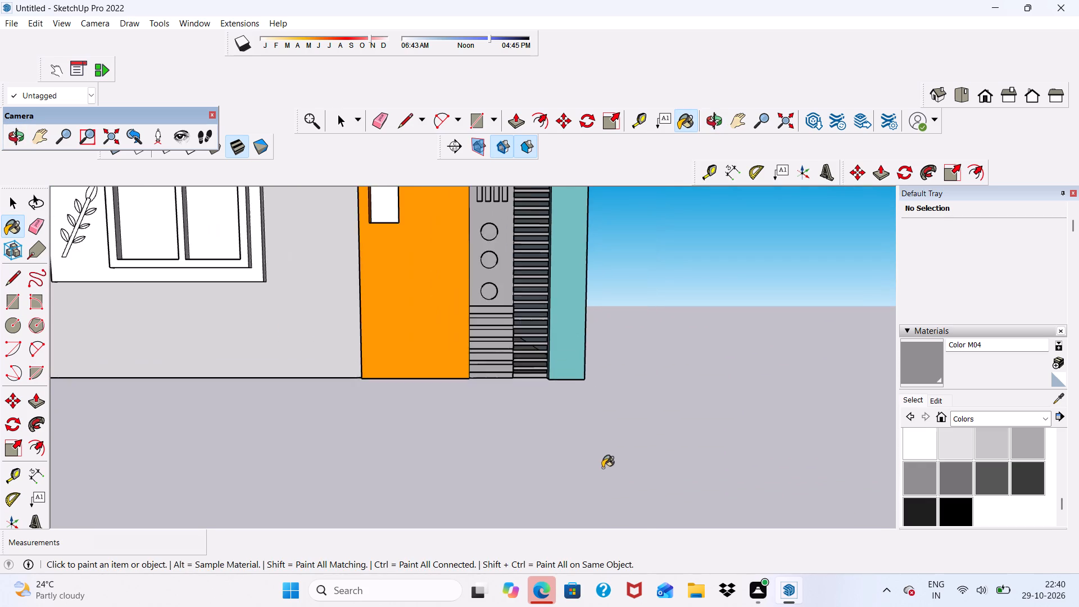
pyautogui.scroll(-8, 602, 468)
pyautogui.scroll(5, 540, 346)
pyautogui.press('space')
pyautogui.scroll(-11, 480, 311)
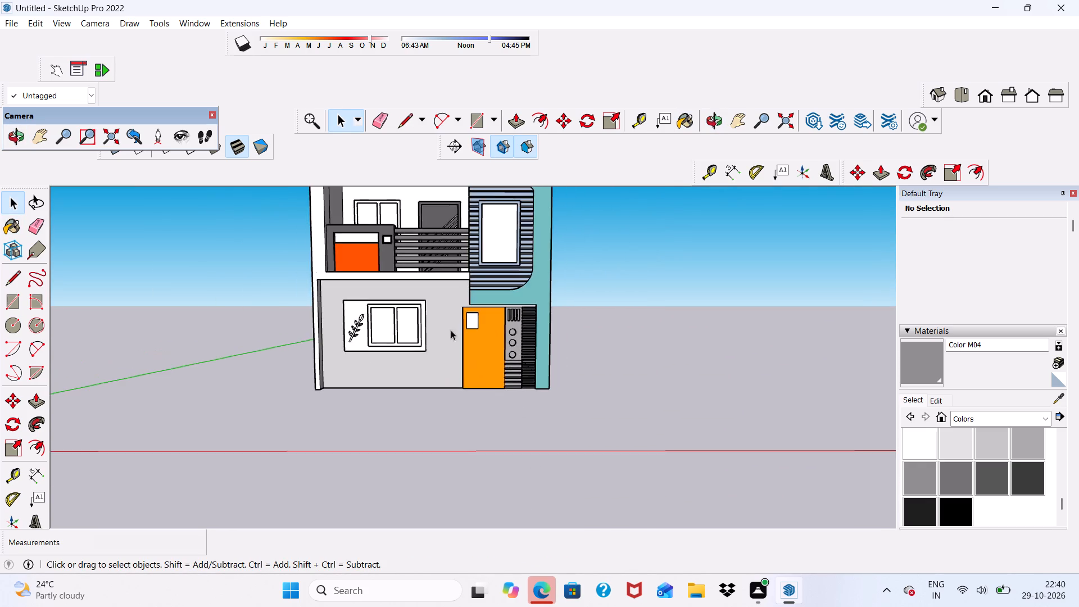
pyautogui.scroll(6, 408, 282)
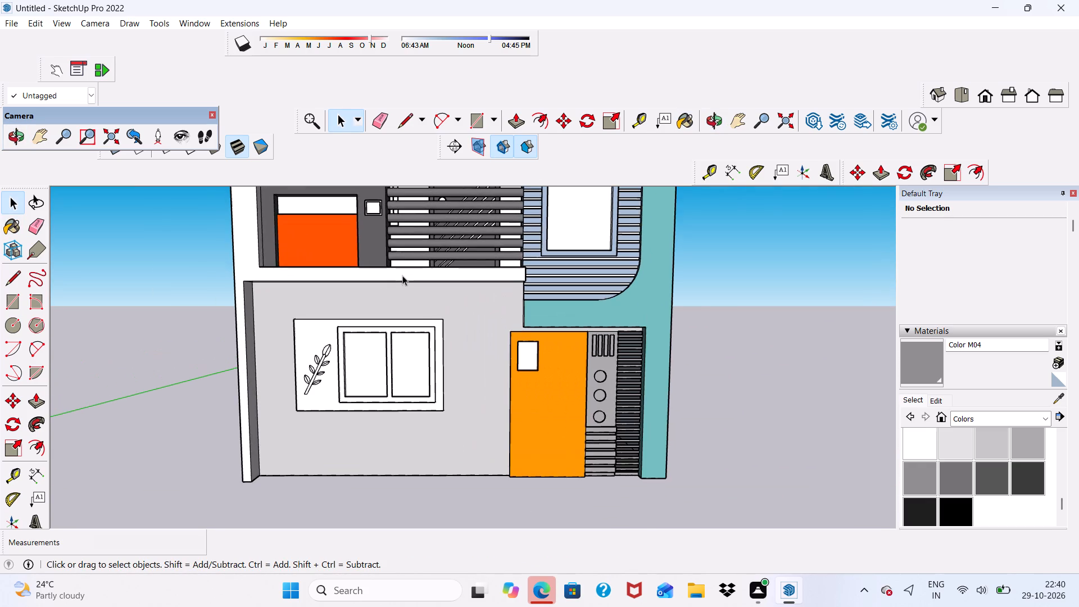
# Paint the back wall of the lower balcony with Marble Carrara Gold Floor Tile from the Tile materials.
pyautogui.scroll(2, 402, 275)
pyautogui.scroll(-9, 402, 275)
pyautogui.scroll(-3, 415, 320)
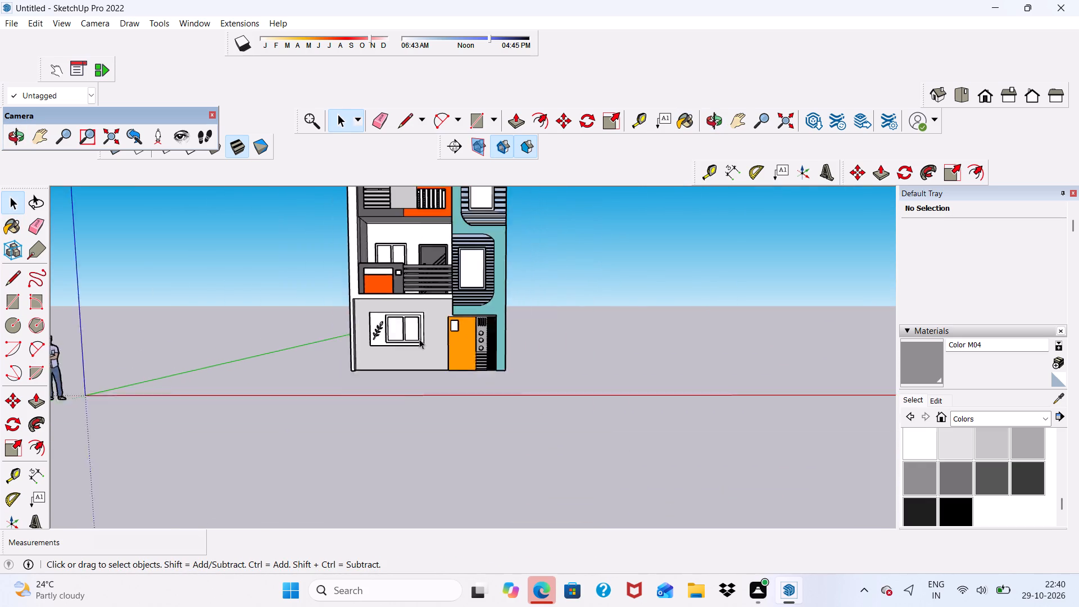
pyautogui.scroll(-3, 419, 339)
pyautogui.scroll(6, 339, 247)
pyautogui.scroll(5, 535, 314)
pyautogui.scroll(-6, 470, 269)
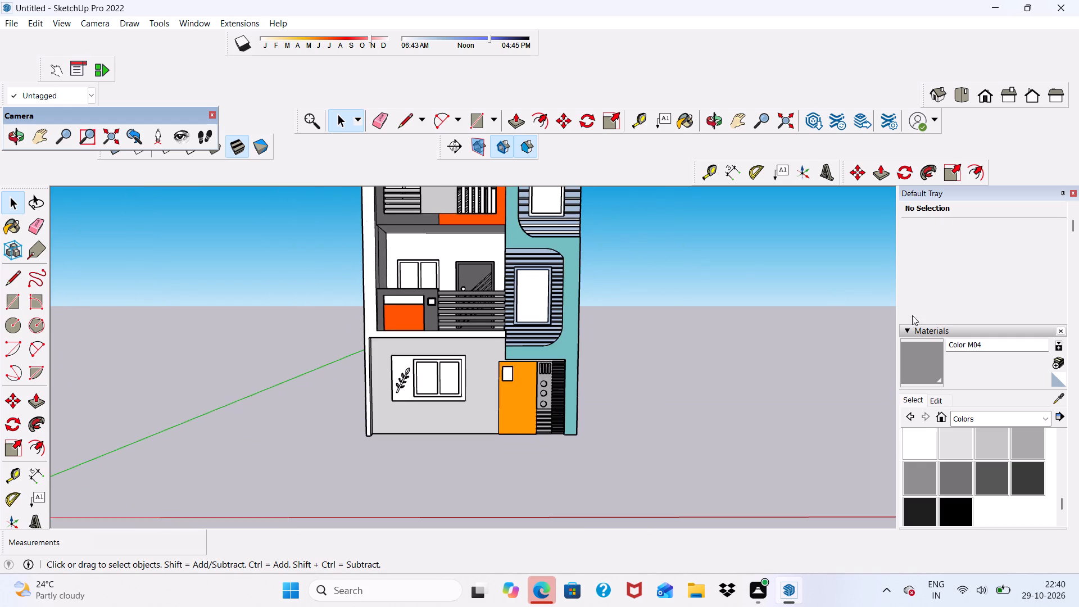
pyautogui.click(1041, 419)
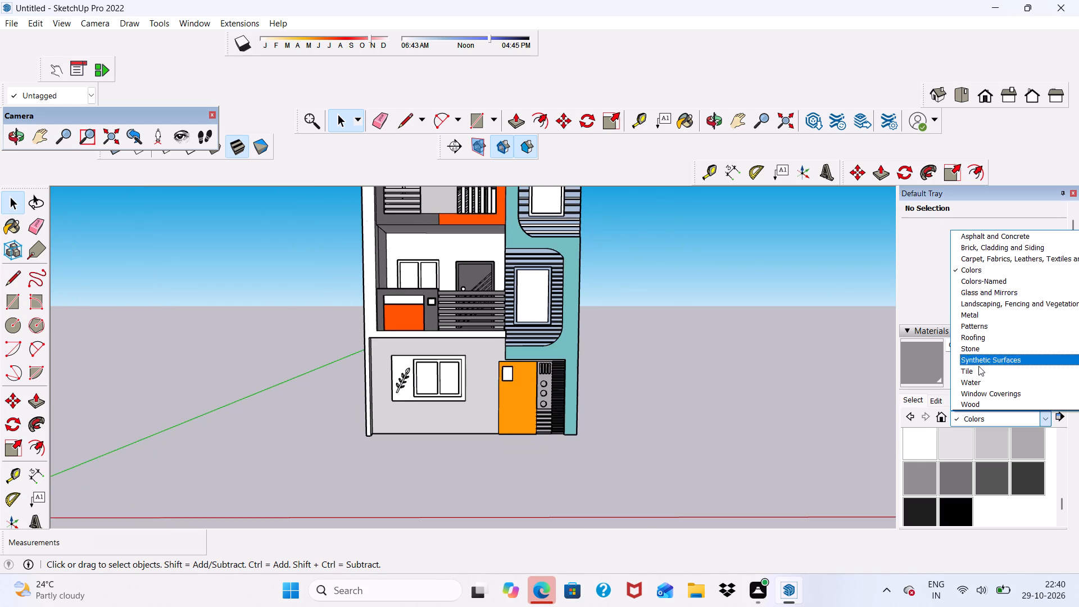
pyautogui.click(975, 369)
pyautogui.scroll(-2, 999, 422)
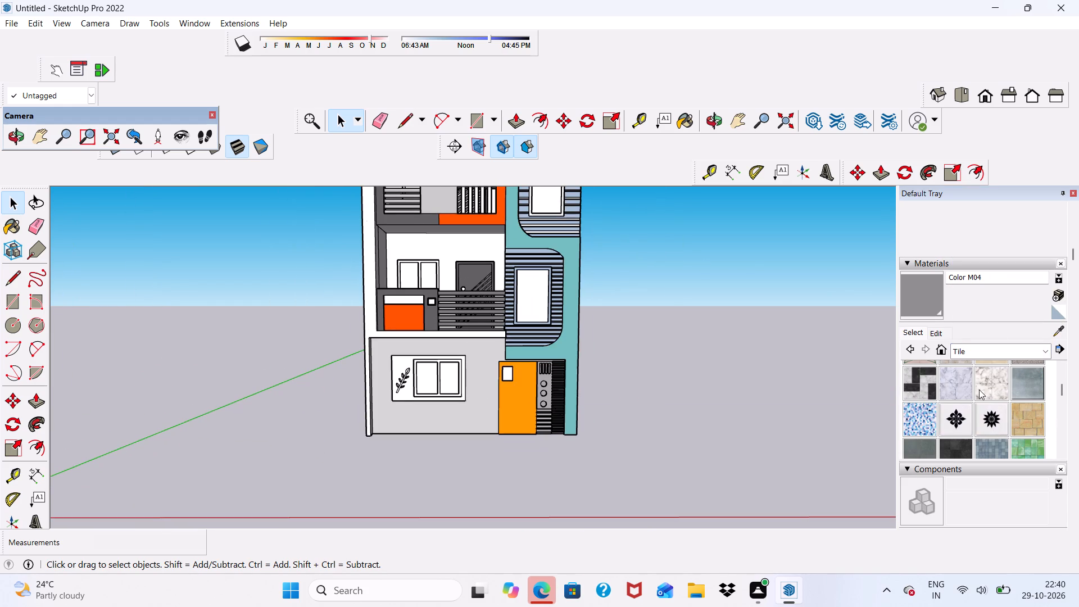
pyautogui.click(985, 380)
pyautogui.scroll(4, 455, 330)
pyautogui.scroll(1, 437, 221)
pyautogui.click(438, 215)
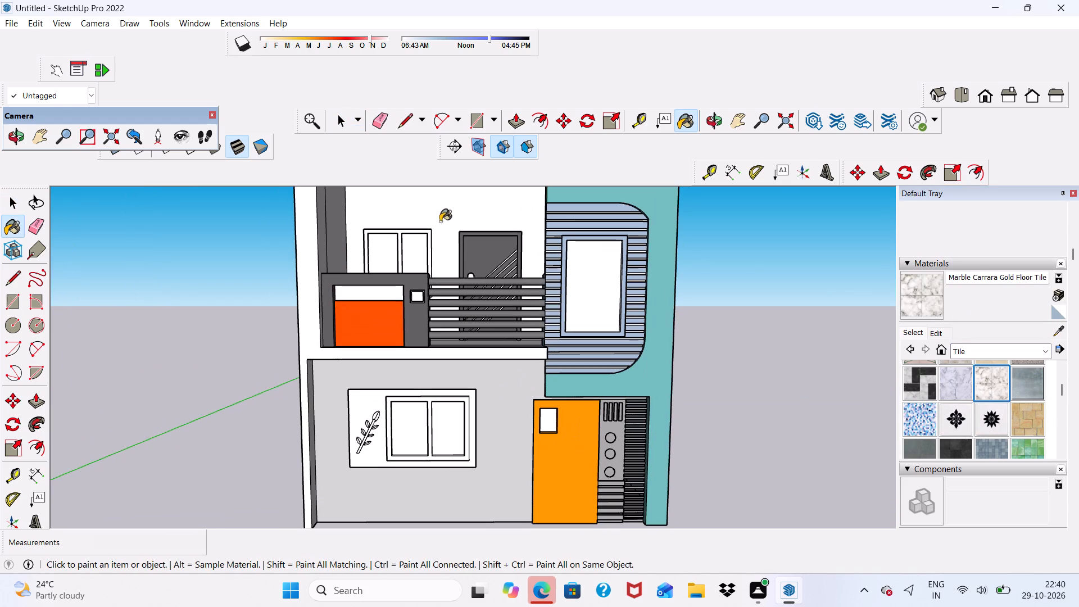
# Paint both faces of the lower balcony's inner side wall, beside the window, with Marble Carrara Gold Floor Tile.
pyautogui.scroll(2, 989, 420)
pyautogui.scroll(-1, 989, 419)
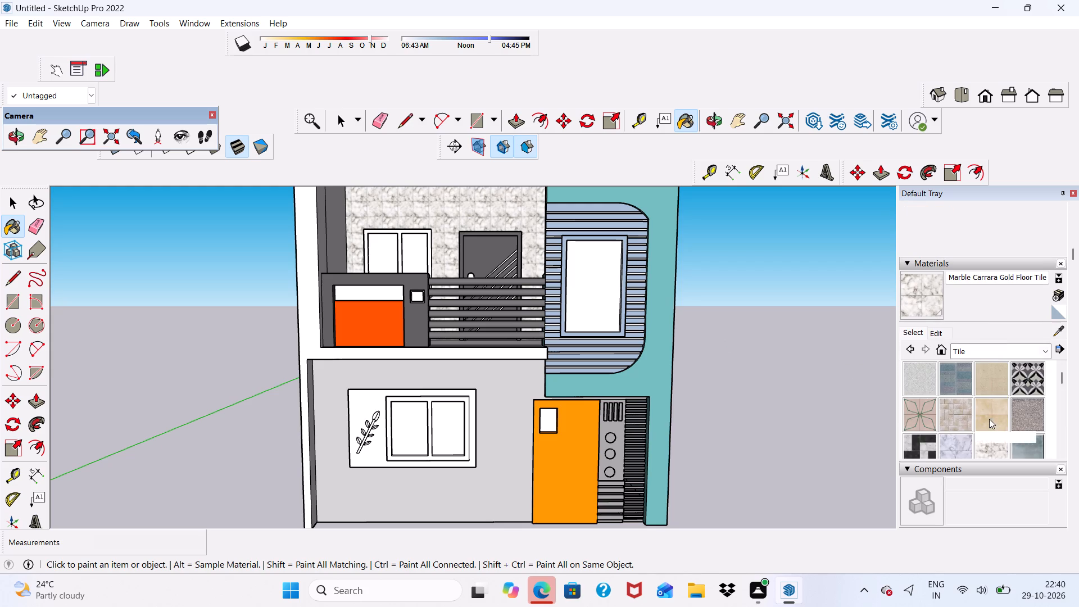
pyautogui.scroll(-8, 989, 419)
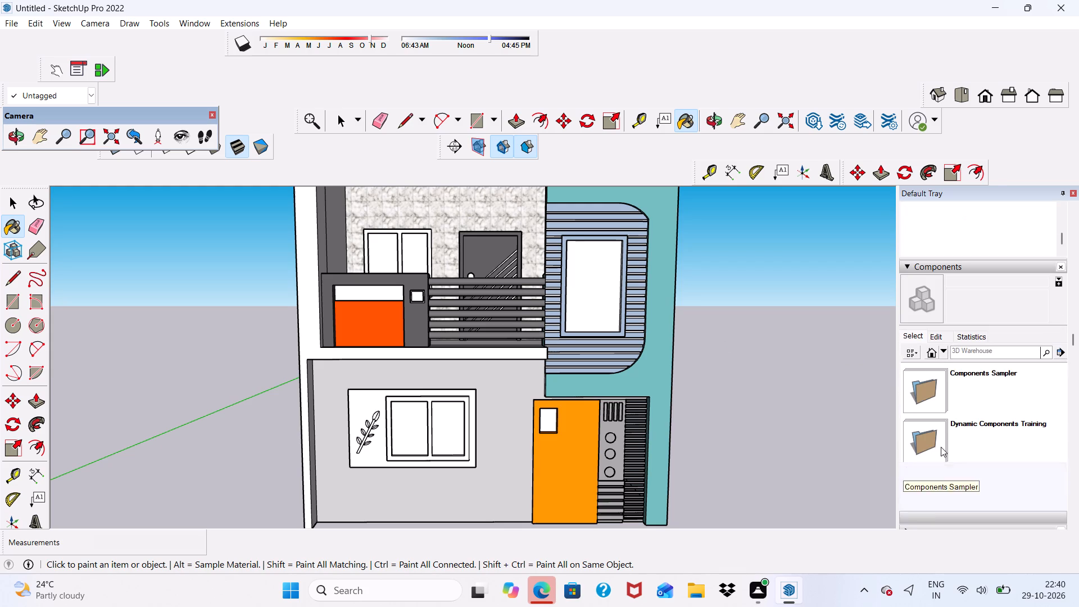
pyautogui.scroll(-1, 941, 447)
pyautogui.scroll(1, 669, 359)
pyautogui.scroll(-5, 657, 359)
pyautogui.scroll(5, 483, 274)
pyautogui.moveTo(461, 264); pyautogui.dragTo(381, 266, button='middle')
pyautogui.scroll(3, 391, 281)
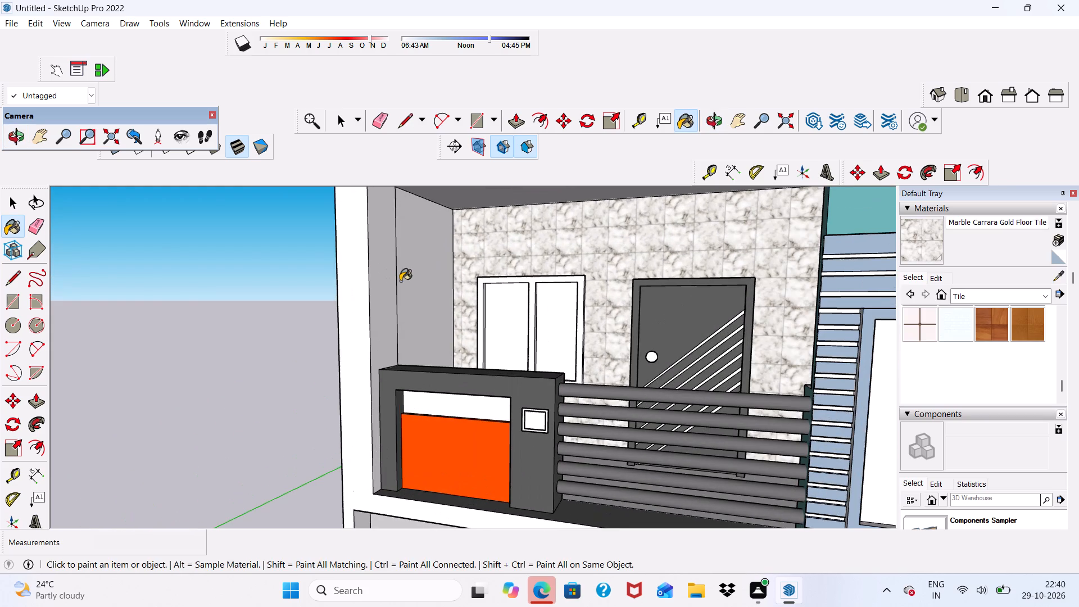
pyautogui.click(400, 281)
pyautogui.click(378, 296)
# Paint the upper balcony's back wall and both inner side walls with Marble Carrara Gold Floor Tile.
pyautogui.scroll(-13, 417, 286)
pyautogui.scroll(5, 487, 227)
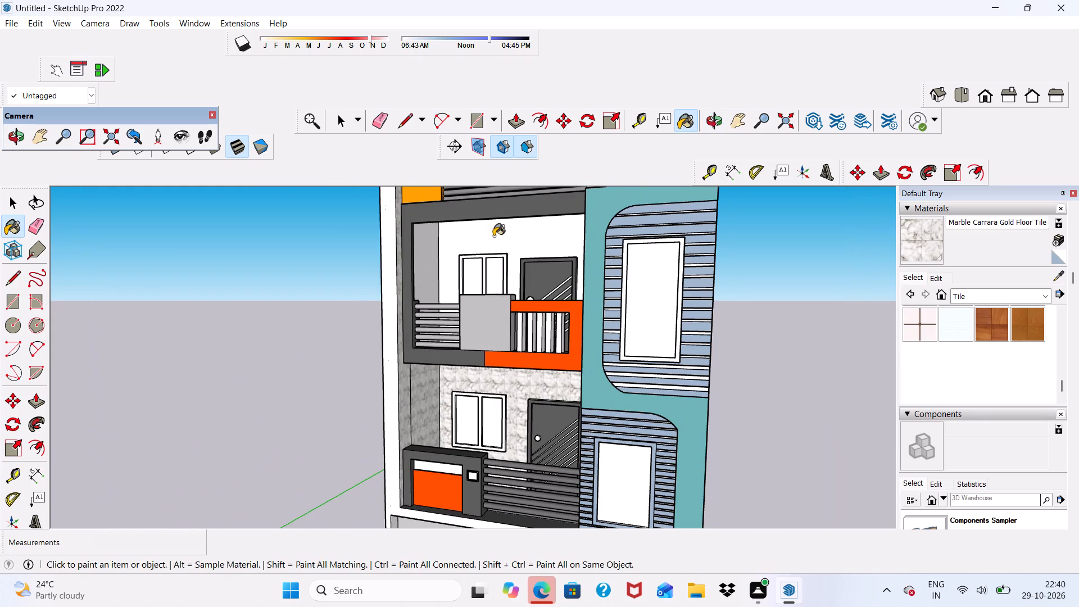
pyautogui.click(493, 236)
pyautogui.click(420, 264)
pyautogui.scroll(-1, 432, 265)
pyautogui.moveTo(433, 265); pyautogui.dragTo(617, 310, button='middle')
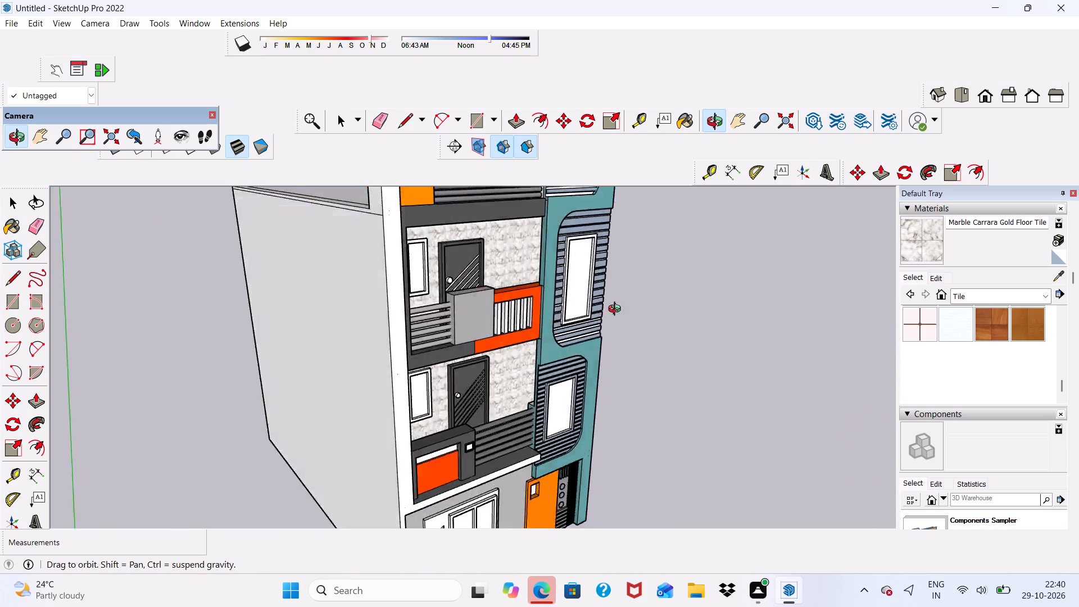
pyautogui.moveTo(617, 310); pyautogui.dragTo(592, 303, button='middle')
pyautogui.scroll(10, 479, 283)
pyautogui.moveTo(524, 247); pyautogui.dragTo(613, 248, button='middle')
pyautogui.scroll(-1, 613, 248)
pyautogui.scroll(3, 613, 248)
pyautogui.click(614, 248)
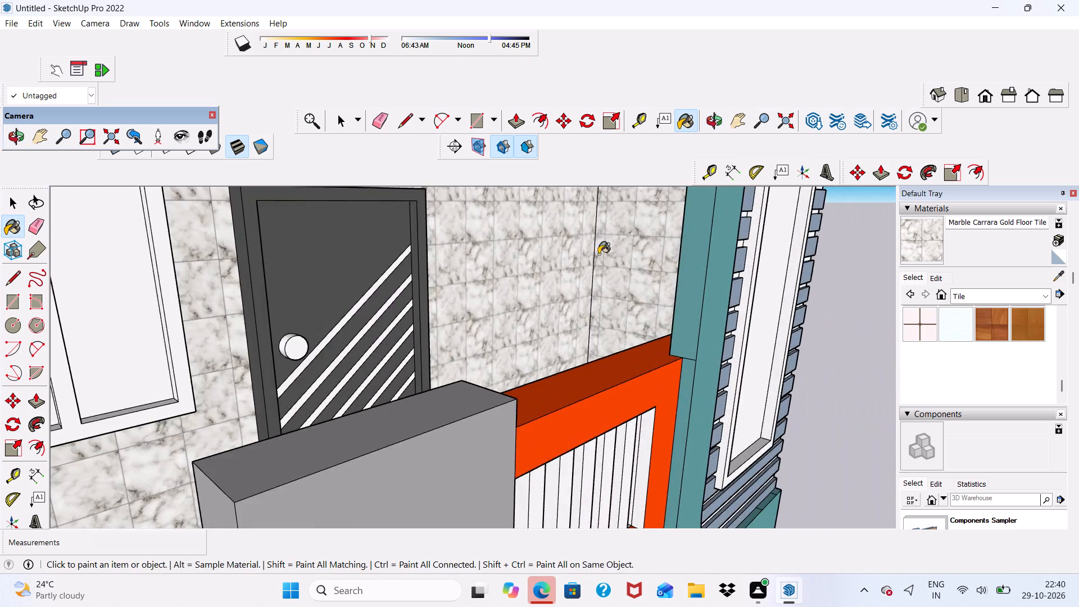
pyautogui.scroll(-11, 566, 273)
pyautogui.moveTo(582, 339); pyautogui.dragTo(469, 263, button='middle')
pyautogui.scroll(1, 469, 266)
pyautogui.scroll(-5, 469, 266)
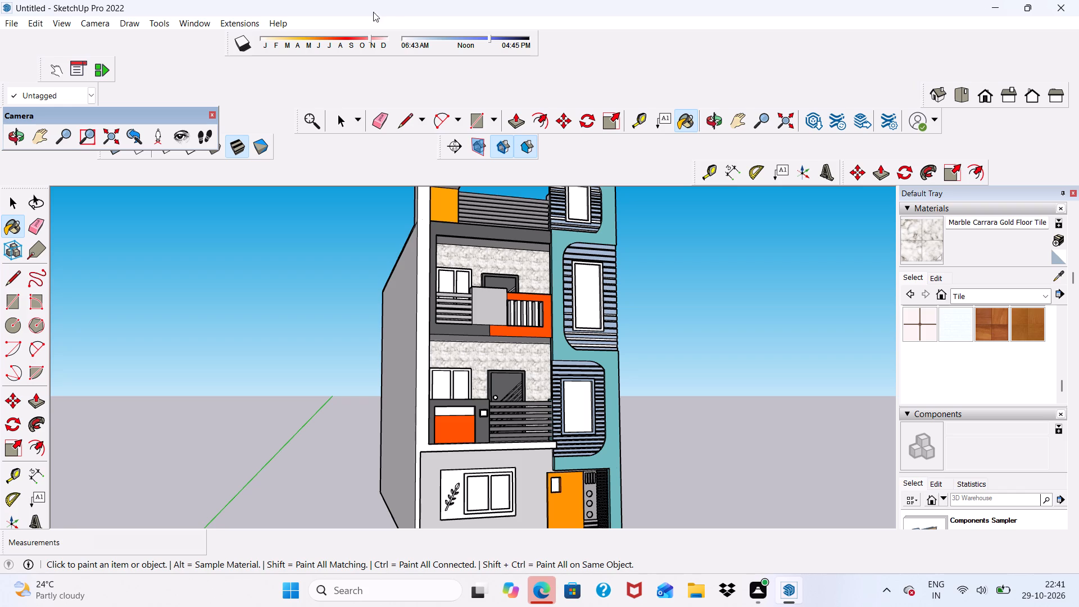
# Leave the Paint Bucket tool and examine the tiled balconies and the whole facade for parts still unpainted.
pyautogui.scroll(-5, 329, 354)
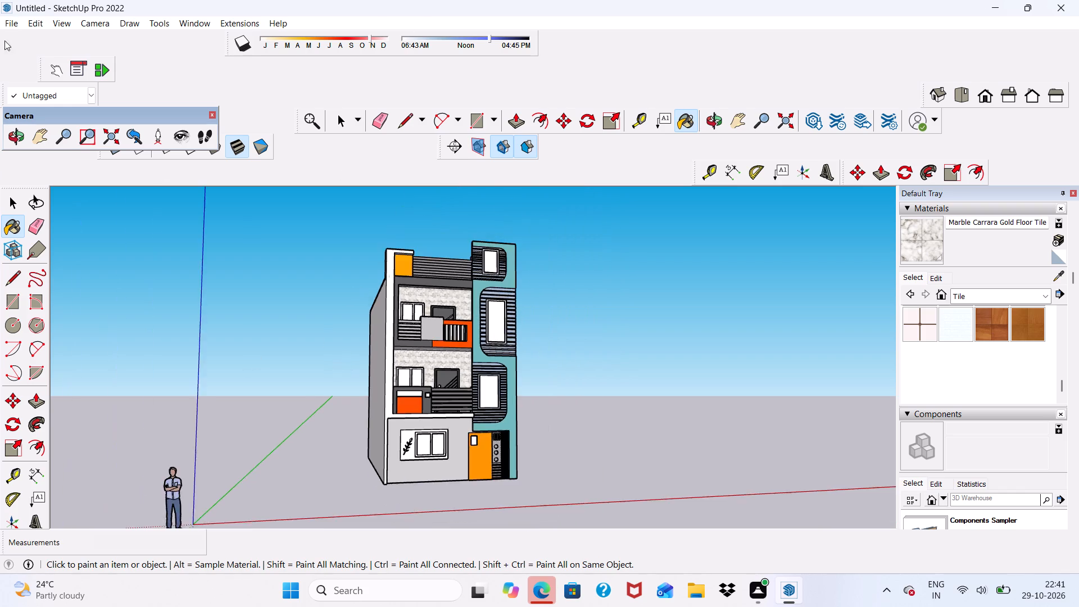
pyautogui.scroll(-4, 180, 188)
pyautogui.moveTo(531, 429); pyautogui.dragTo(465, 419, button='middle')
pyautogui.scroll(10, 465, 419)
pyautogui.press('space')
pyautogui.scroll(1, 422, 284)
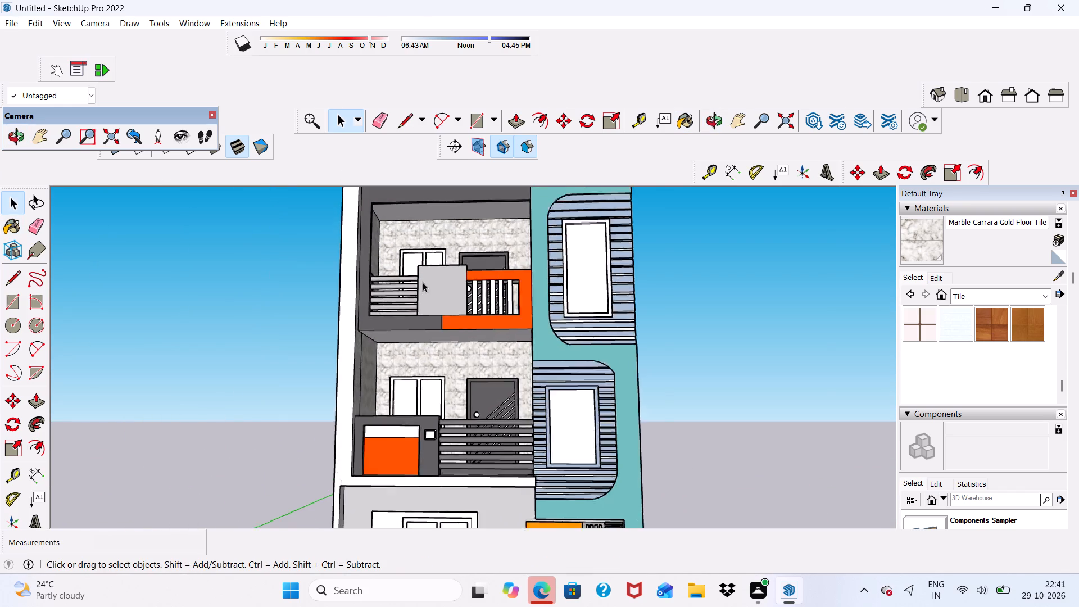
pyautogui.scroll(1, 423, 282)
pyautogui.scroll(-9, 436, 288)
pyautogui.scroll(5, 497, 313)
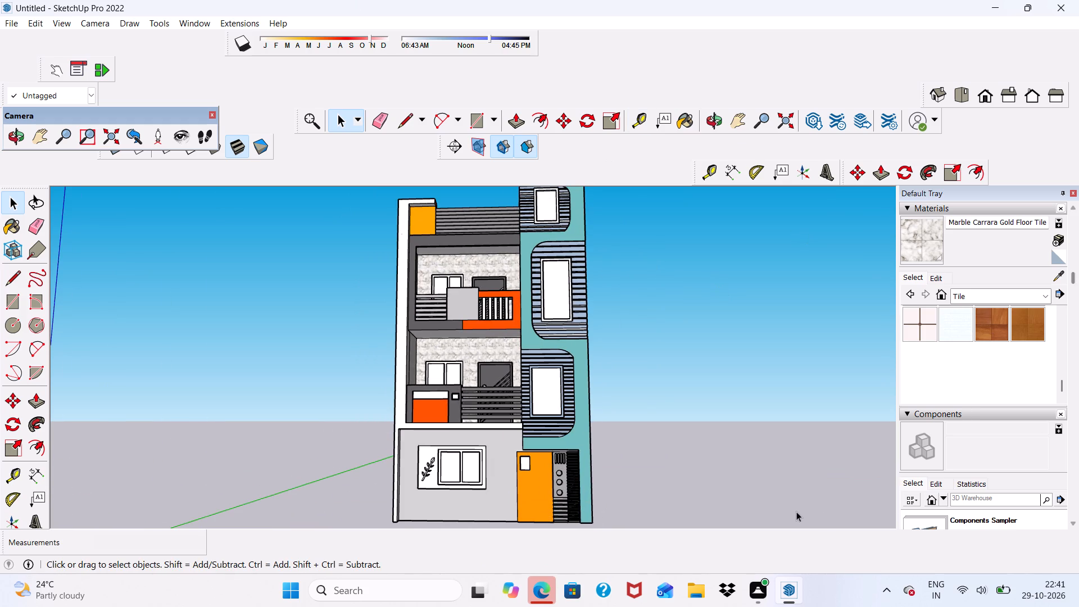
pyautogui.scroll(-3, 395, 332)
pyautogui.moveTo(468, 309); pyautogui.dragTo(464, 361, button='middle')
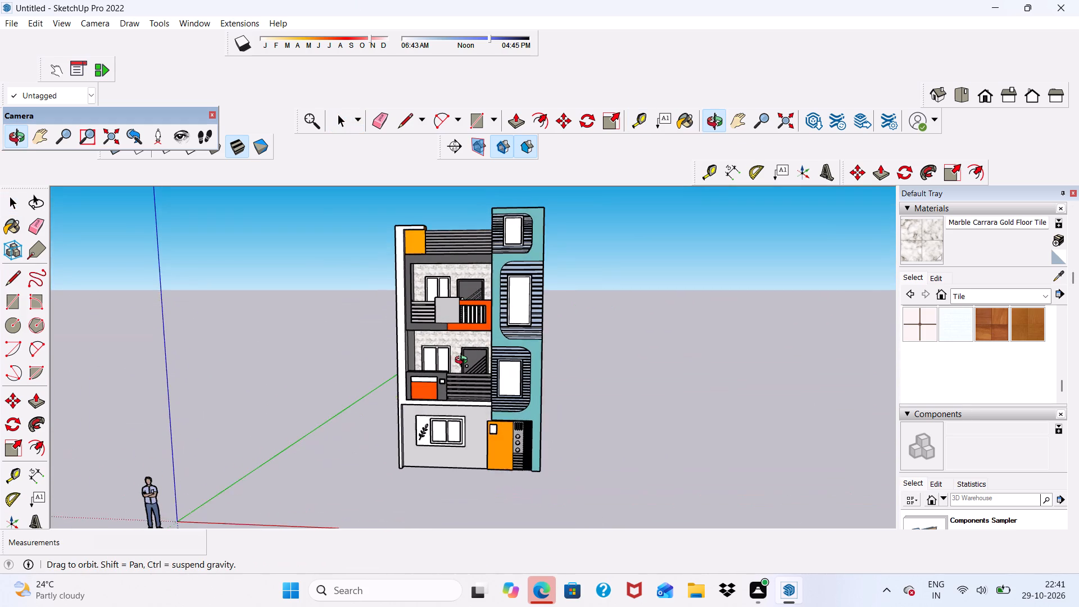
pyautogui.moveTo(464, 361); pyautogui.dragTo(464, 361, button='middle')
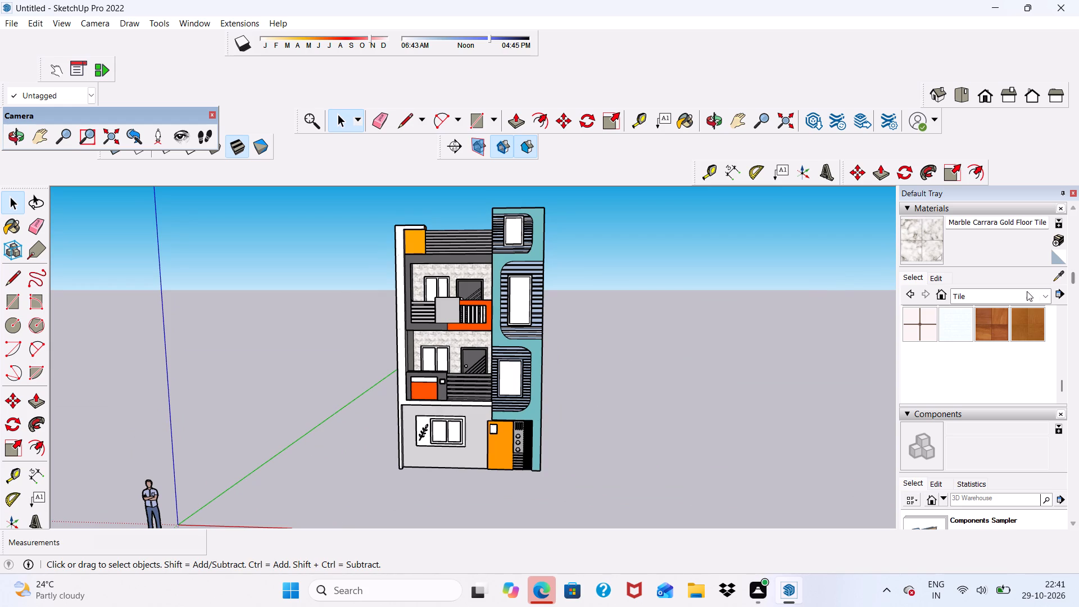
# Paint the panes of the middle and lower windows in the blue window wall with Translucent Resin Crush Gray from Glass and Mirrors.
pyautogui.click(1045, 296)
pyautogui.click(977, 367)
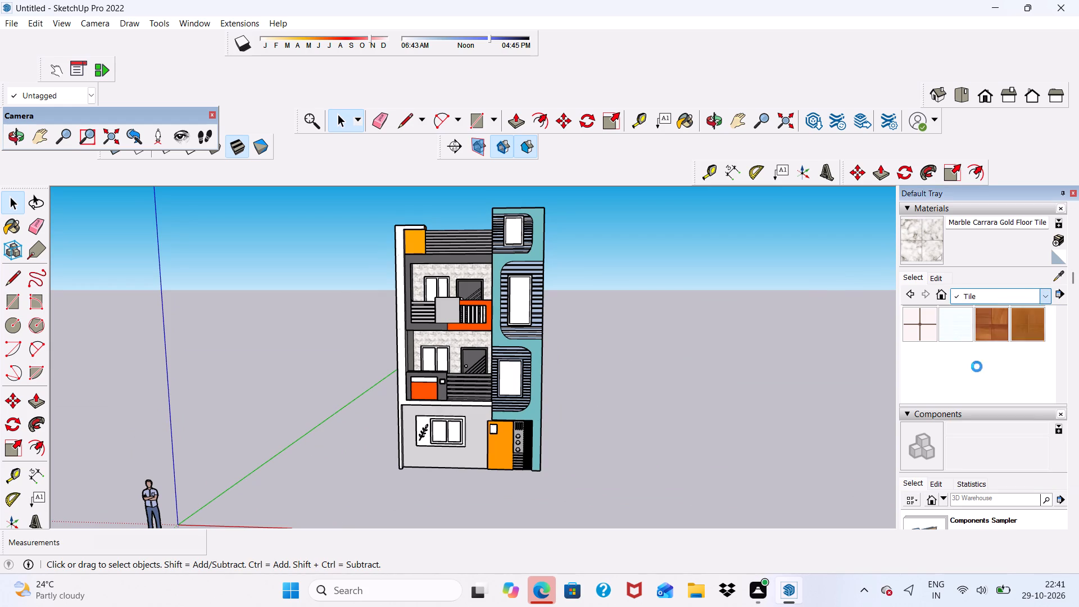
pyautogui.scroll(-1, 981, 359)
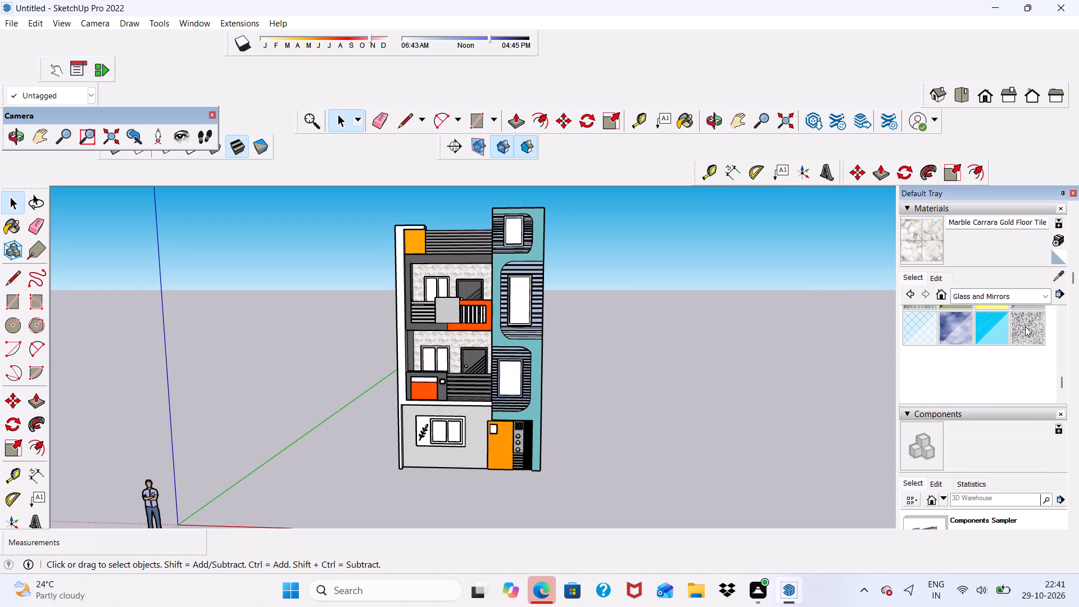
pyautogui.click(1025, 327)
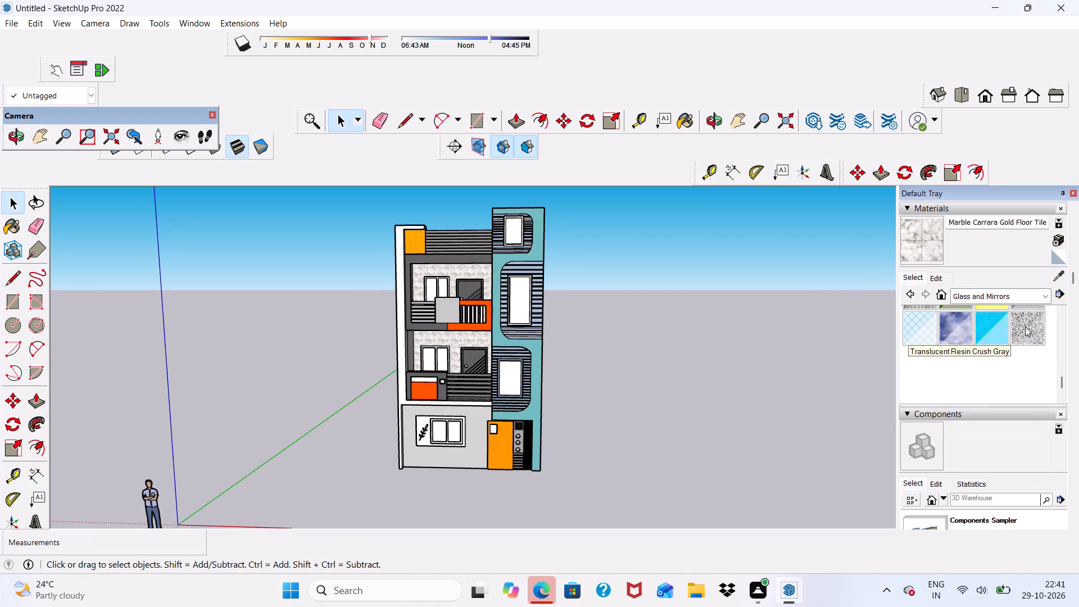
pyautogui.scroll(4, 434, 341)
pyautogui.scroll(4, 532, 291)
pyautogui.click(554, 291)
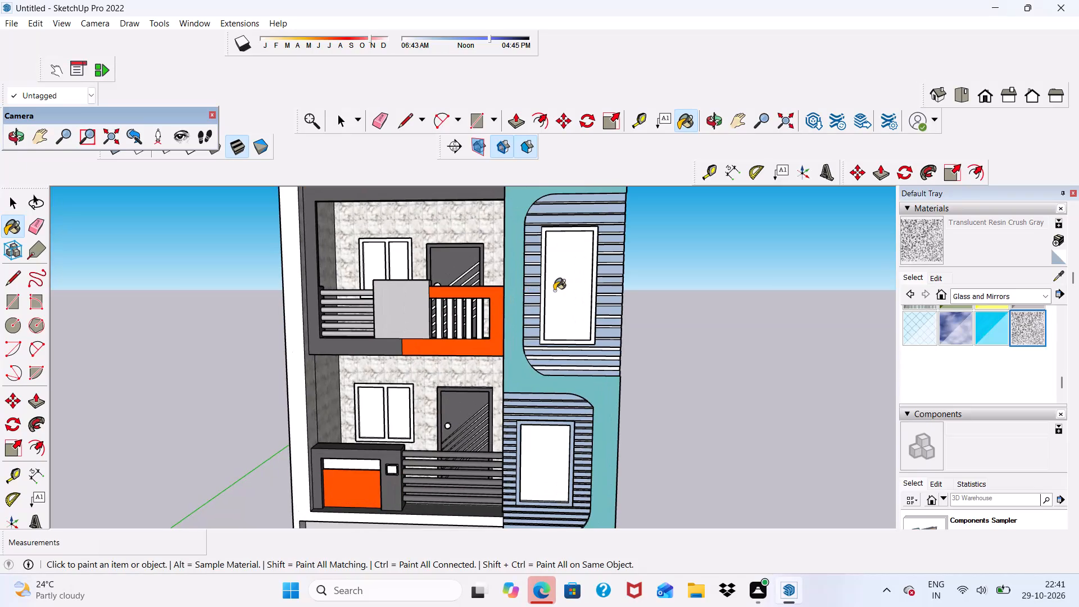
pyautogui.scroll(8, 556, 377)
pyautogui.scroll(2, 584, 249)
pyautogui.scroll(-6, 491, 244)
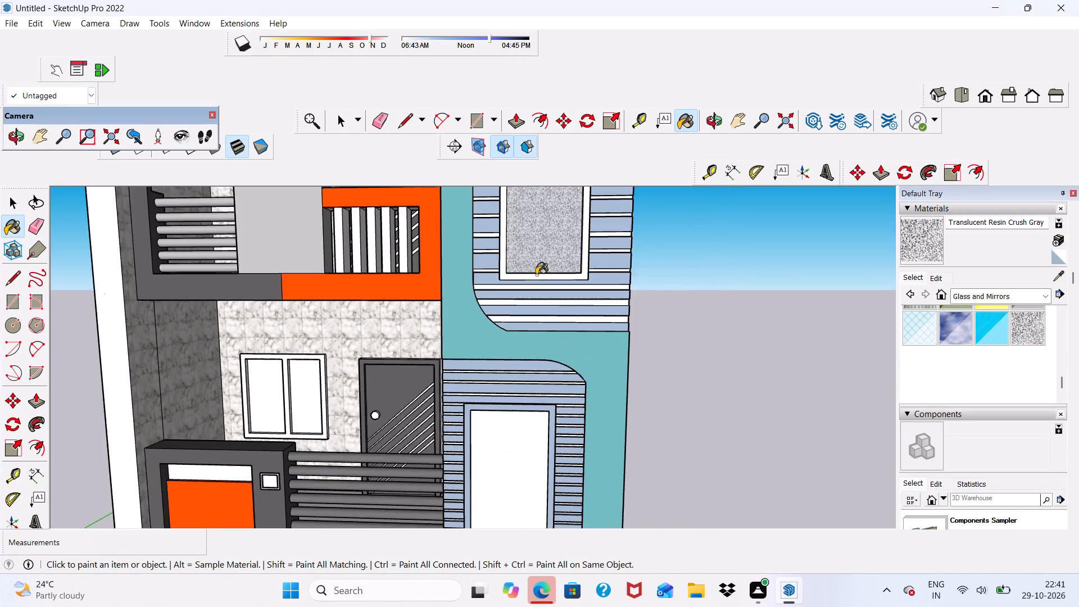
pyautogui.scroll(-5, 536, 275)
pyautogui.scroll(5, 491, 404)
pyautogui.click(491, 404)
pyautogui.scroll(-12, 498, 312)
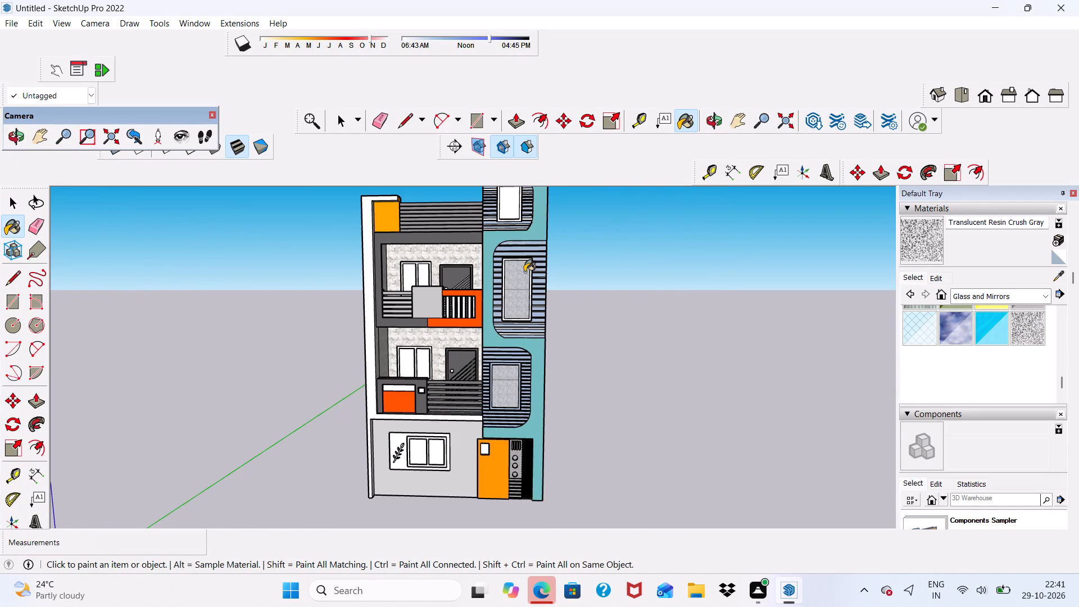
# Paint the panes of all three windows in the blue window wall with Translucent Glass Gray.
pyautogui.scroll(2, 985, 330)
pyautogui.click(1033, 394)
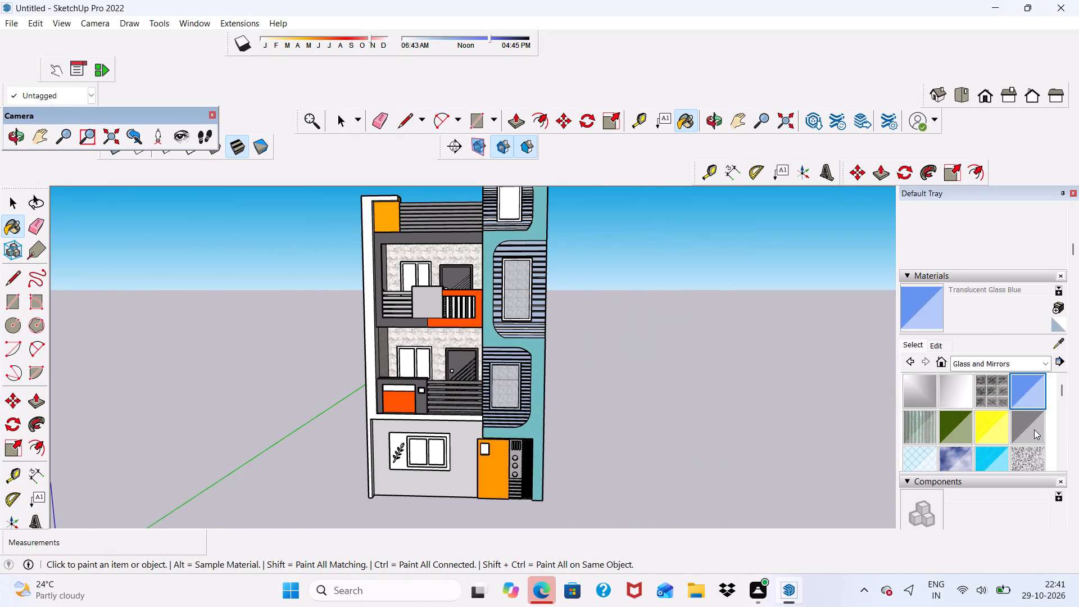
pyautogui.click(1034, 429)
pyautogui.scroll(4, 448, 380)
pyautogui.click(543, 411)
pyautogui.scroll(3, 524, 293)
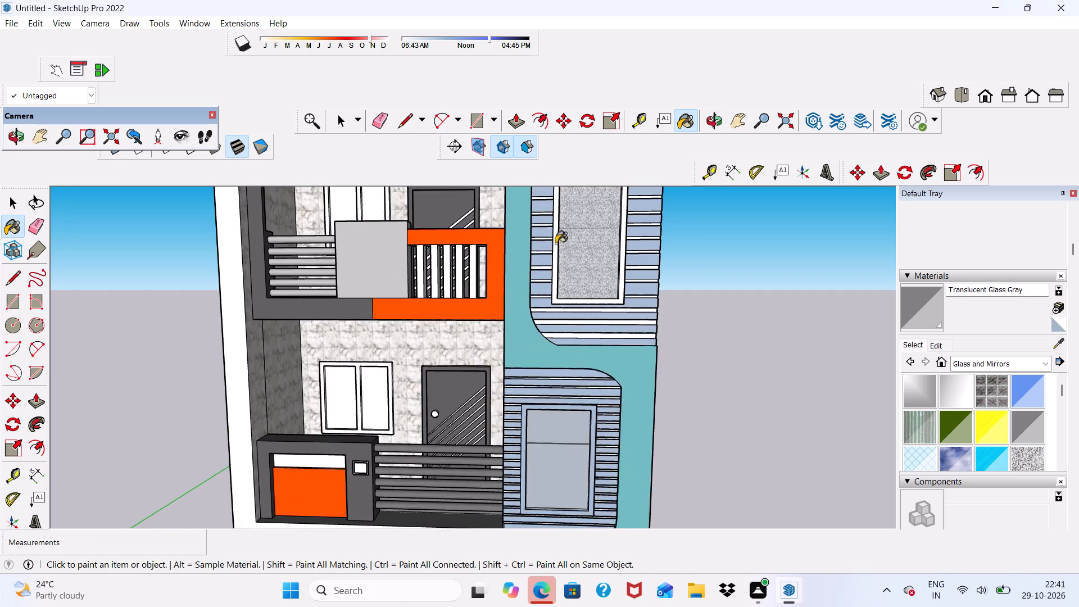
pyautogui.scroll(5, 556, 243)
pyautogui.click(576, 238)
pyautogui.scroll(-13, 556, 300)
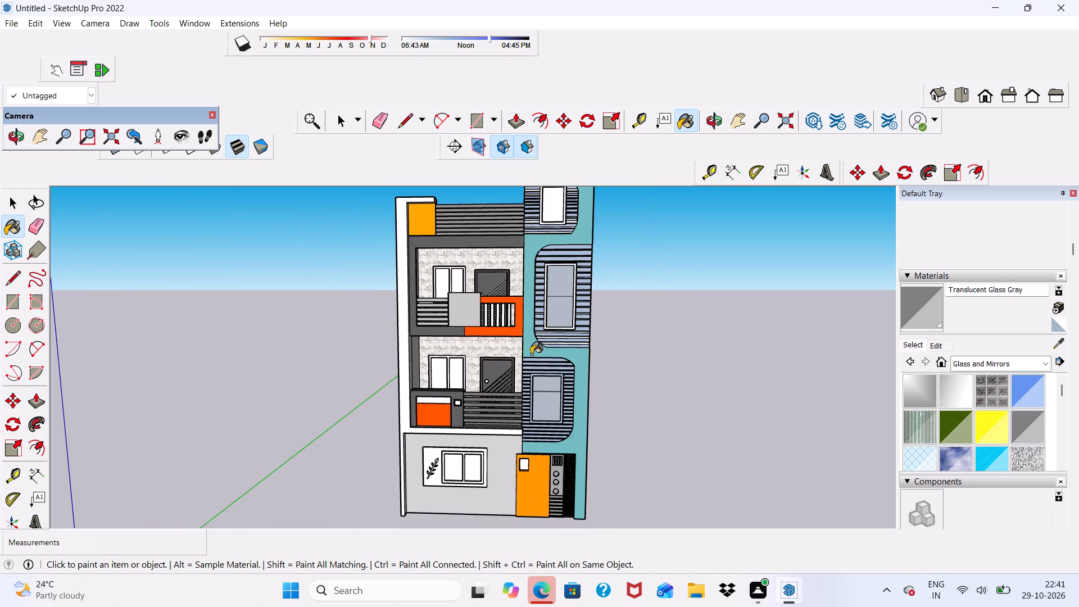
pyautogui.scroll(2, 519, 333)
pyautogui.scroll(-5, 542, 214)
pyautogui.scroll(4, 554, 215)
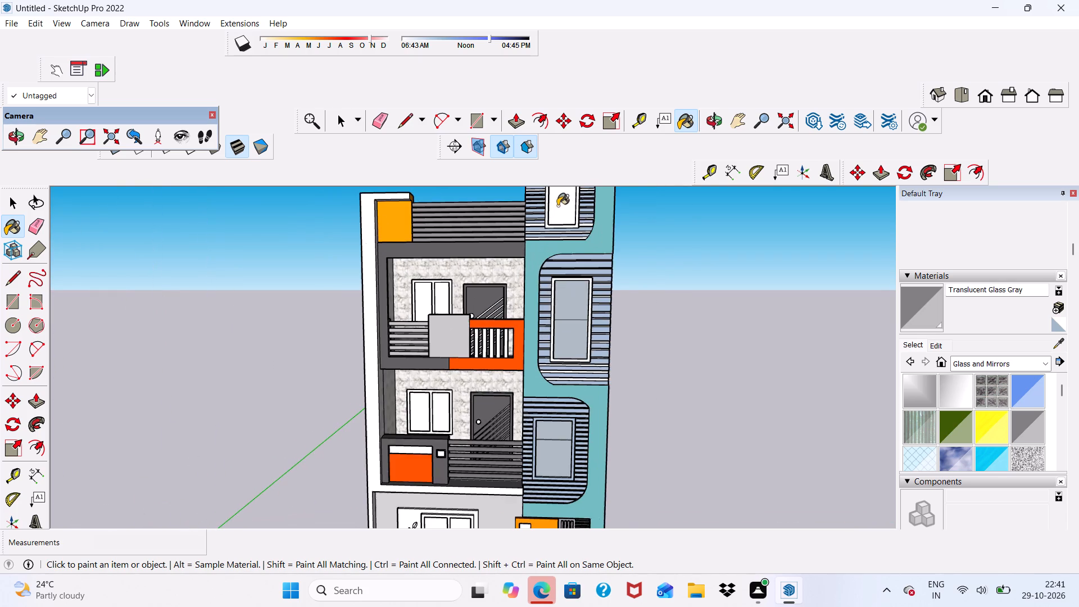
pyautogui.scroll(1, 557, 206)
pyautogui.click(557, 206)
pyautogui.scroll(4, 545, 330)
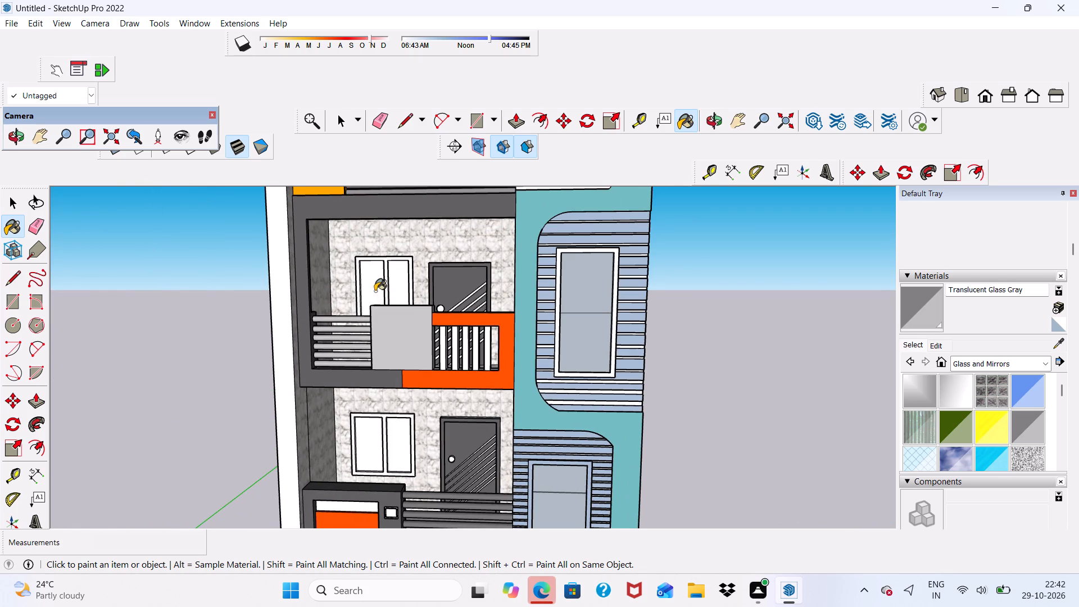
# Paint both panes of the upper and lower balcony windows with Mirror 02.
pyautogui.click(960, 392)
pyautogui.scroll(4, 432, 329)
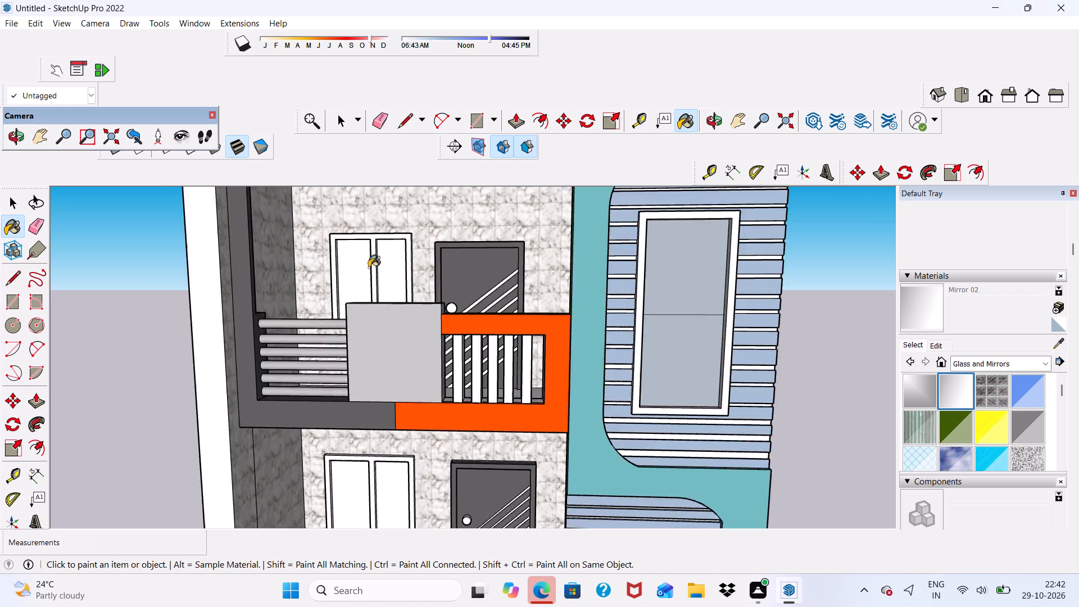
pyautogui.scroll(2, 369, 268)
pyautogui.click(368, 267)
pyautogui.click(395, 265)
pyautogui.scroll(-6, 387, 227)
pyautogui.scroll(5, 385, 398)
pyautogui.click(370, 432)
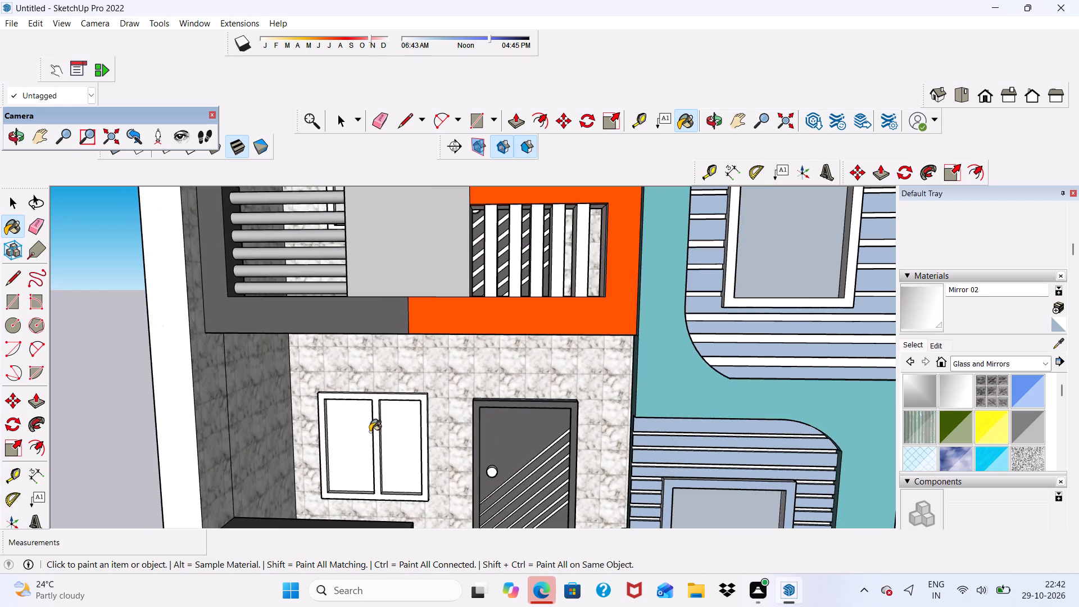
pyautogui.click(415, 434)
# Paint both panes of the ground-floor window with Mirror 02.
pyautogui.scroll(-6, 382, 348)
pyautogui.scroll(4, 393, 403)
pyautogui.scroll(-6, 389, 299)
pyautogui.scroll(5, 379, 509)
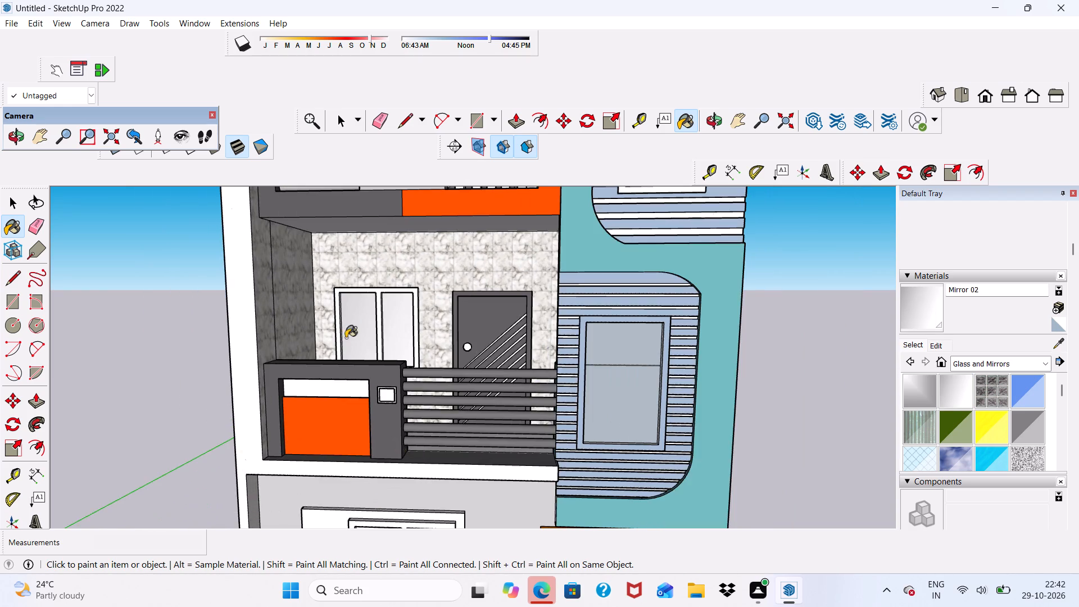
pyautogui.scroll(-5, 346, 338)
pyautogui.scroll(4, 354, 528)
pyautogui.click(369, 477)
pyautogui.moveTo(427, 488); pyautogui.dragTo(428, 483)
pyautogui.scroll(-5, 401, 382)
# Examine the ground-floor leaf ornament and the overall facade, and leave the Paint Bucket tool.
pyautogui.moveTo(401, 453); pyautogui.dragTo(476, 370, button='middle')
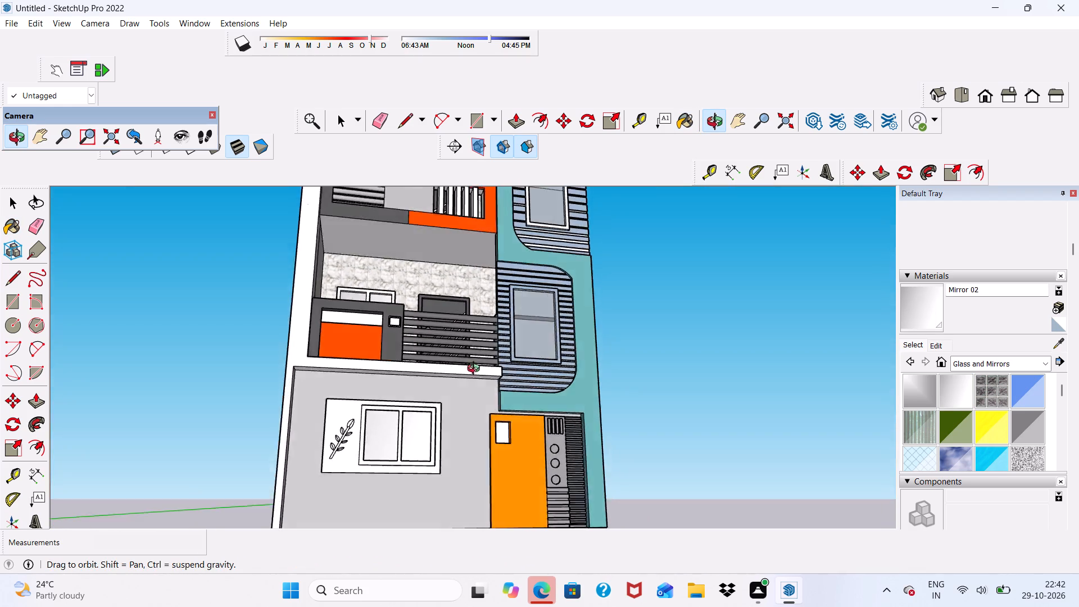
pyautogui.moveTo(476, 370); pyautogui.dragTo(315, 475, button='middle')
pyautogui.scroll(18, 424, 391)
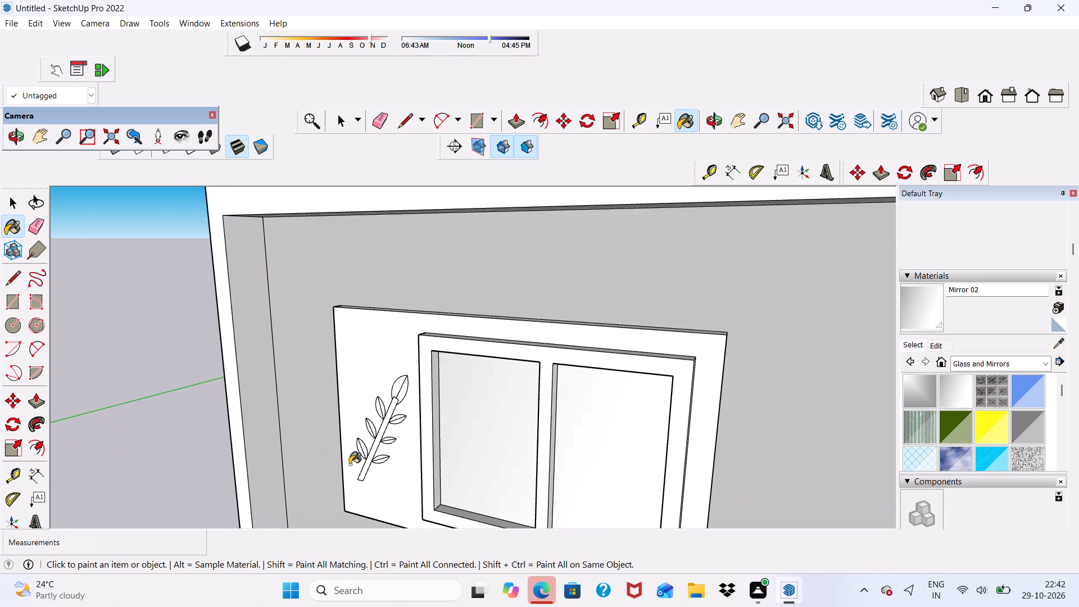
pyautogui.scroll(-14, 375, 451)
pyautogui.moveTo(454, 436); pyautogui.dragTo(604, 428, button='middle')
pyautogui.scroll(-11, 560, 427)
pyautogui.moveTo(545, 446); pyautogui.dragTo(428, 450, button='middle')
pyautogui.scroll(4, 537, 429)
pyautogui.press('space')
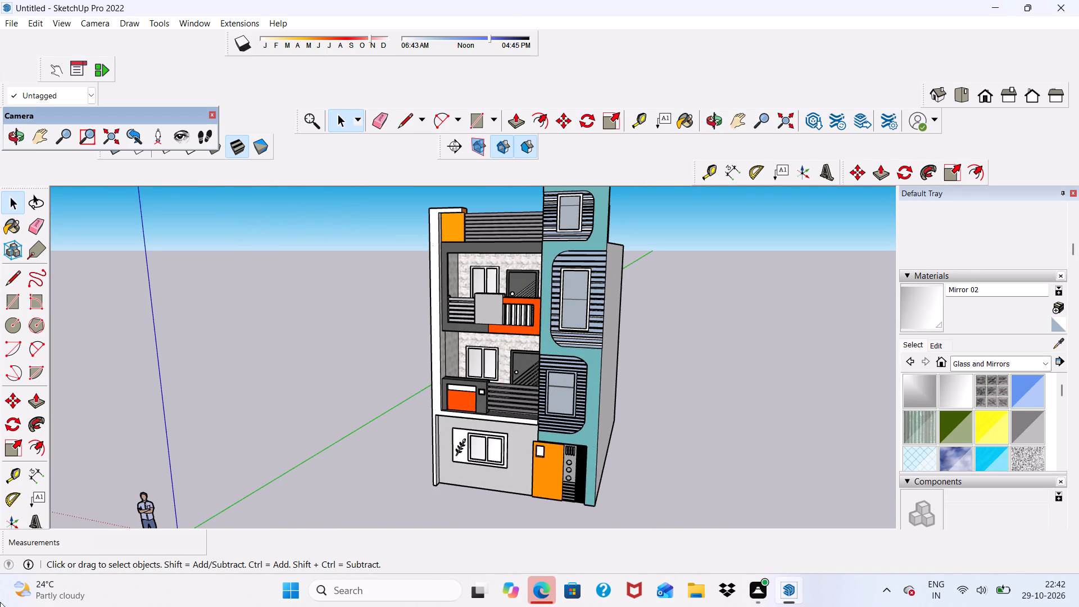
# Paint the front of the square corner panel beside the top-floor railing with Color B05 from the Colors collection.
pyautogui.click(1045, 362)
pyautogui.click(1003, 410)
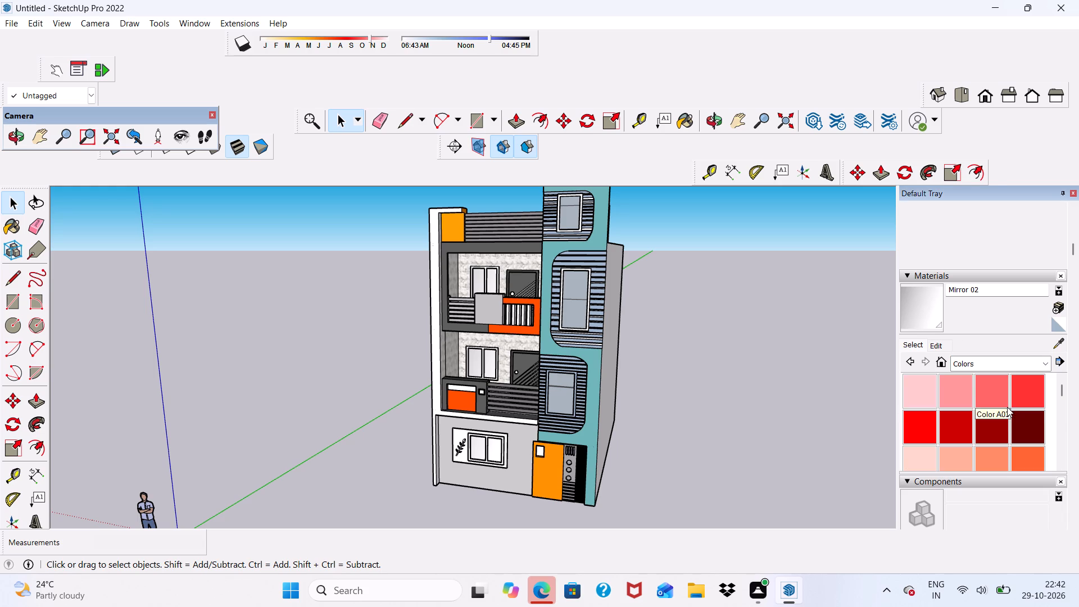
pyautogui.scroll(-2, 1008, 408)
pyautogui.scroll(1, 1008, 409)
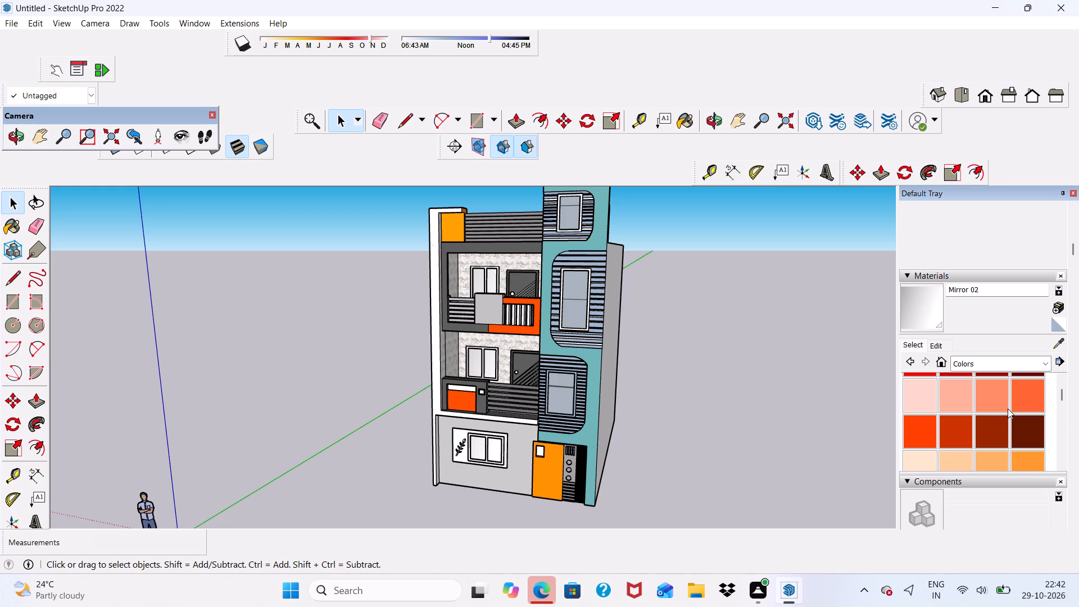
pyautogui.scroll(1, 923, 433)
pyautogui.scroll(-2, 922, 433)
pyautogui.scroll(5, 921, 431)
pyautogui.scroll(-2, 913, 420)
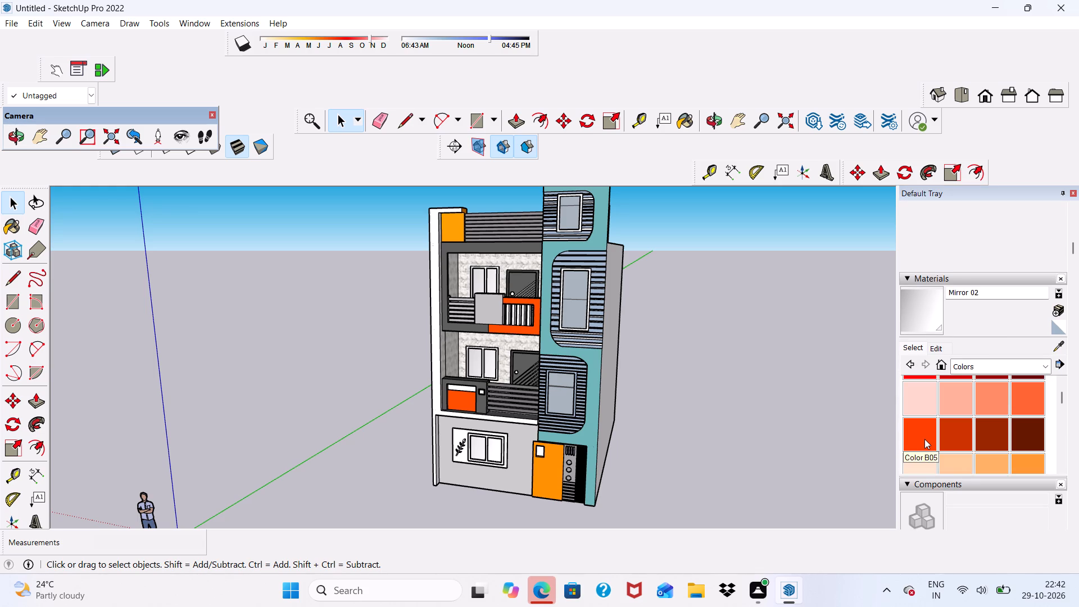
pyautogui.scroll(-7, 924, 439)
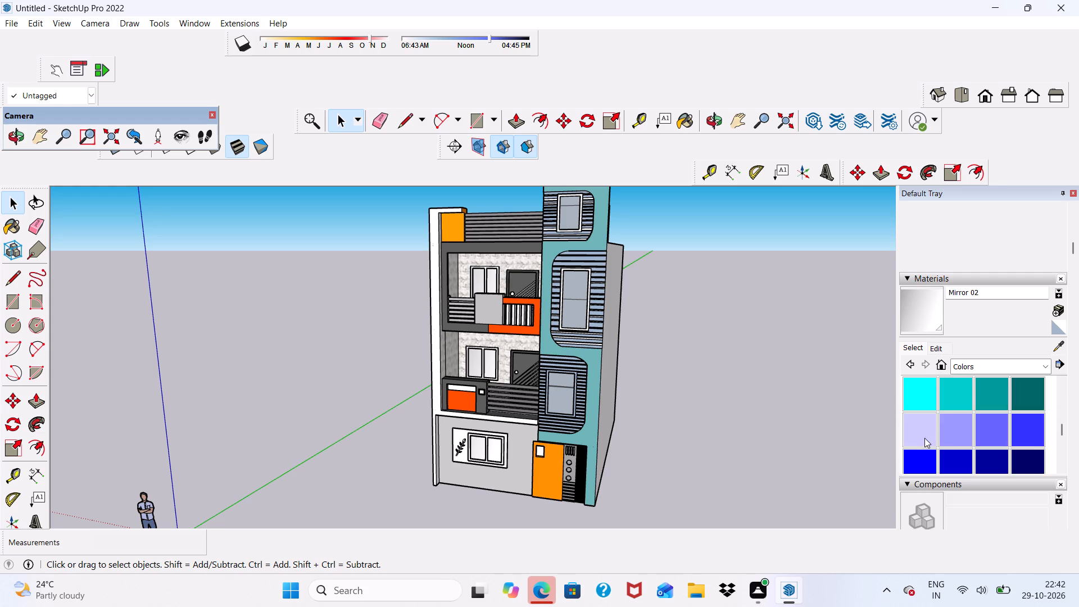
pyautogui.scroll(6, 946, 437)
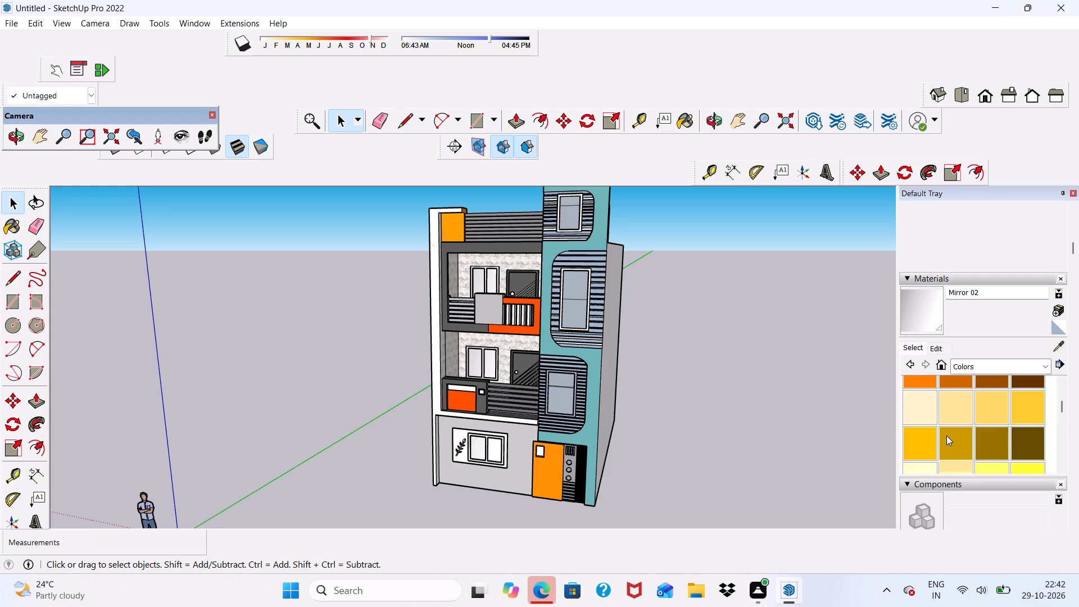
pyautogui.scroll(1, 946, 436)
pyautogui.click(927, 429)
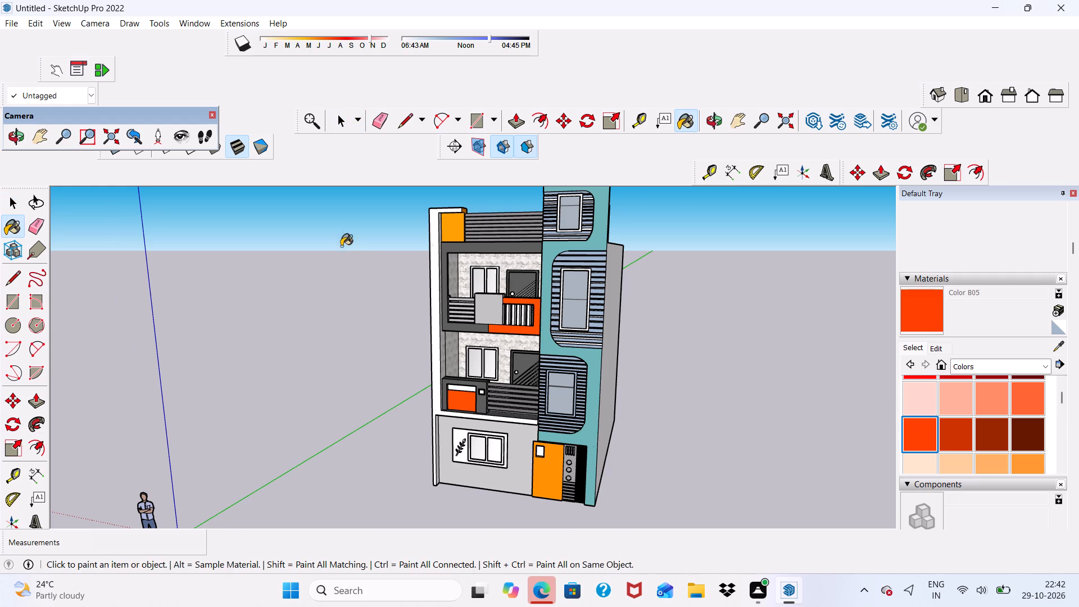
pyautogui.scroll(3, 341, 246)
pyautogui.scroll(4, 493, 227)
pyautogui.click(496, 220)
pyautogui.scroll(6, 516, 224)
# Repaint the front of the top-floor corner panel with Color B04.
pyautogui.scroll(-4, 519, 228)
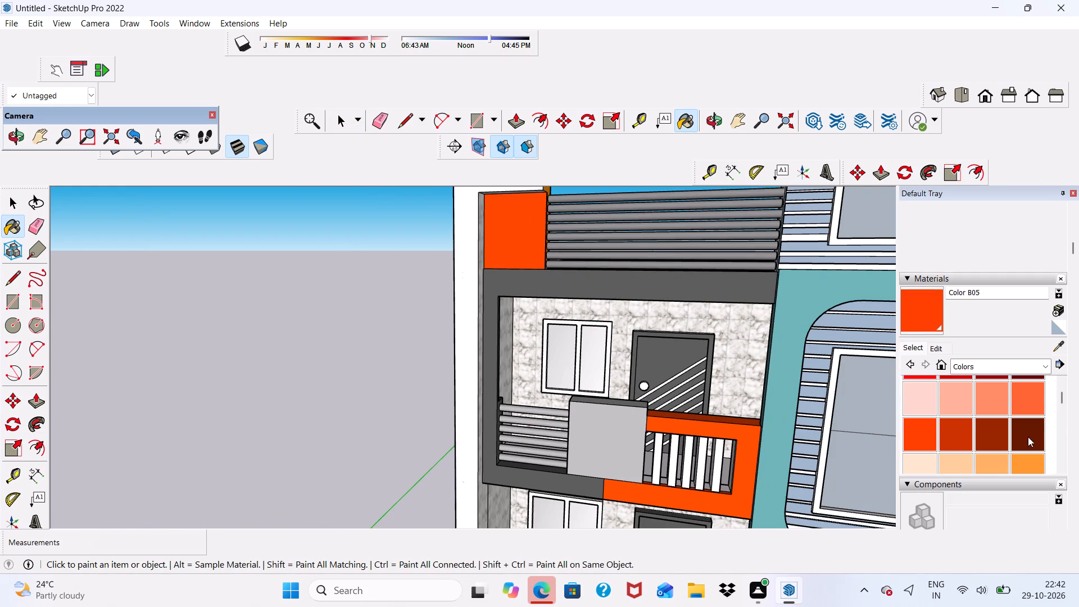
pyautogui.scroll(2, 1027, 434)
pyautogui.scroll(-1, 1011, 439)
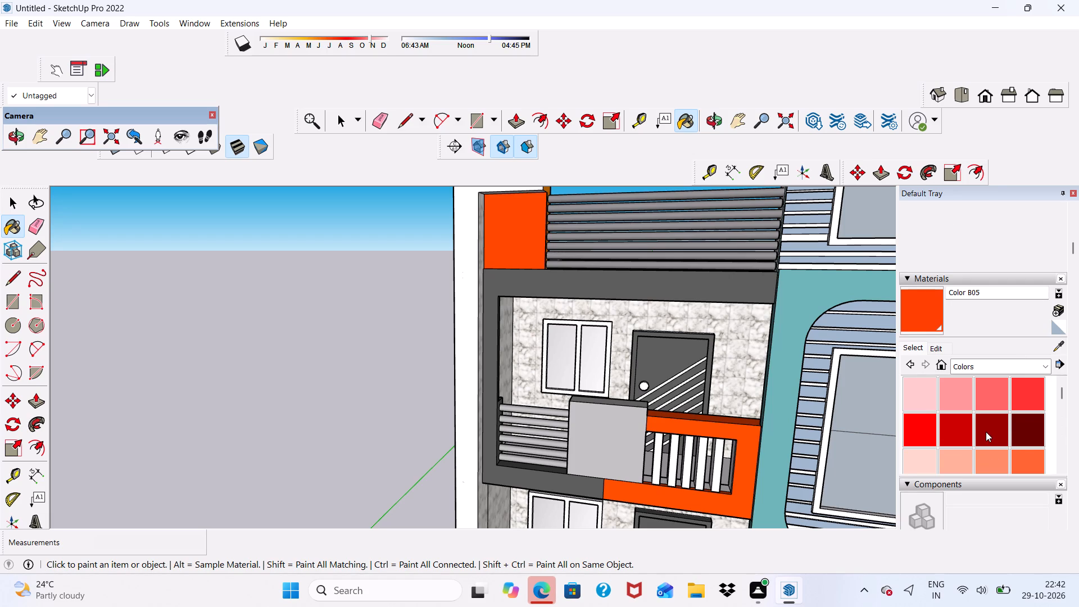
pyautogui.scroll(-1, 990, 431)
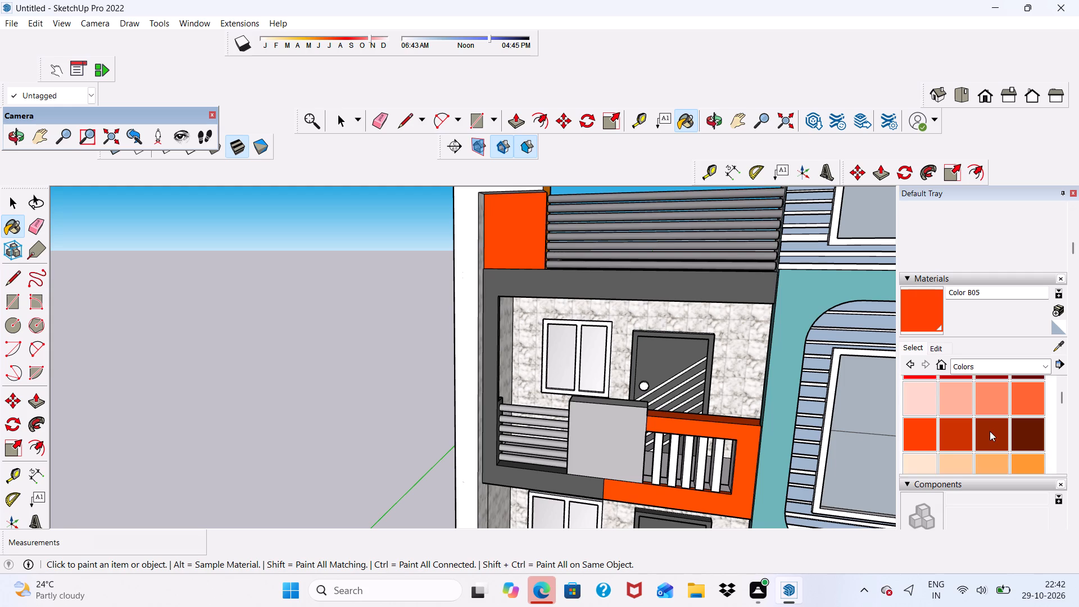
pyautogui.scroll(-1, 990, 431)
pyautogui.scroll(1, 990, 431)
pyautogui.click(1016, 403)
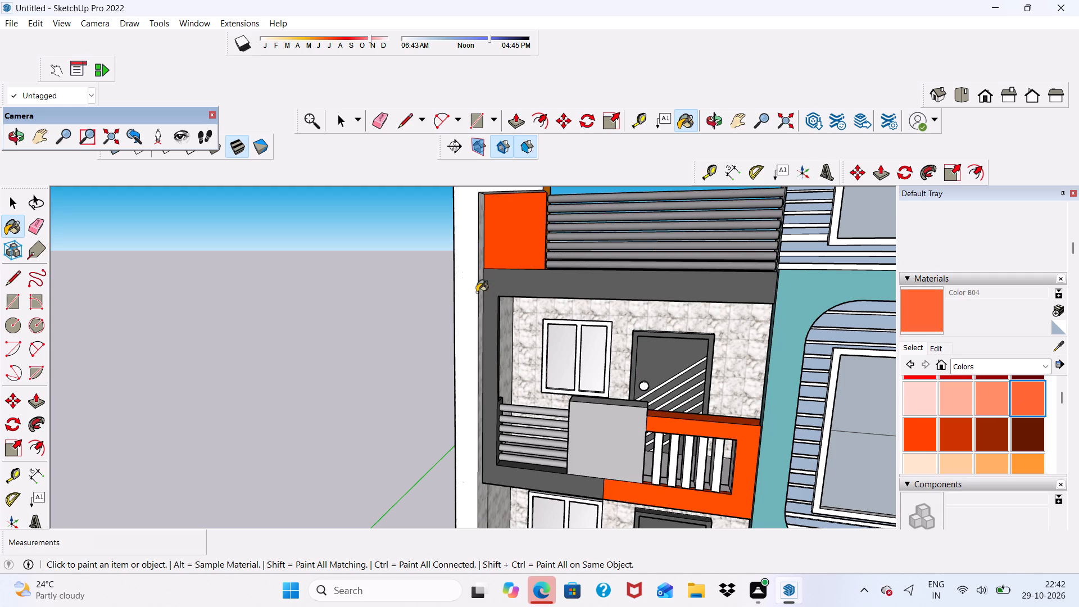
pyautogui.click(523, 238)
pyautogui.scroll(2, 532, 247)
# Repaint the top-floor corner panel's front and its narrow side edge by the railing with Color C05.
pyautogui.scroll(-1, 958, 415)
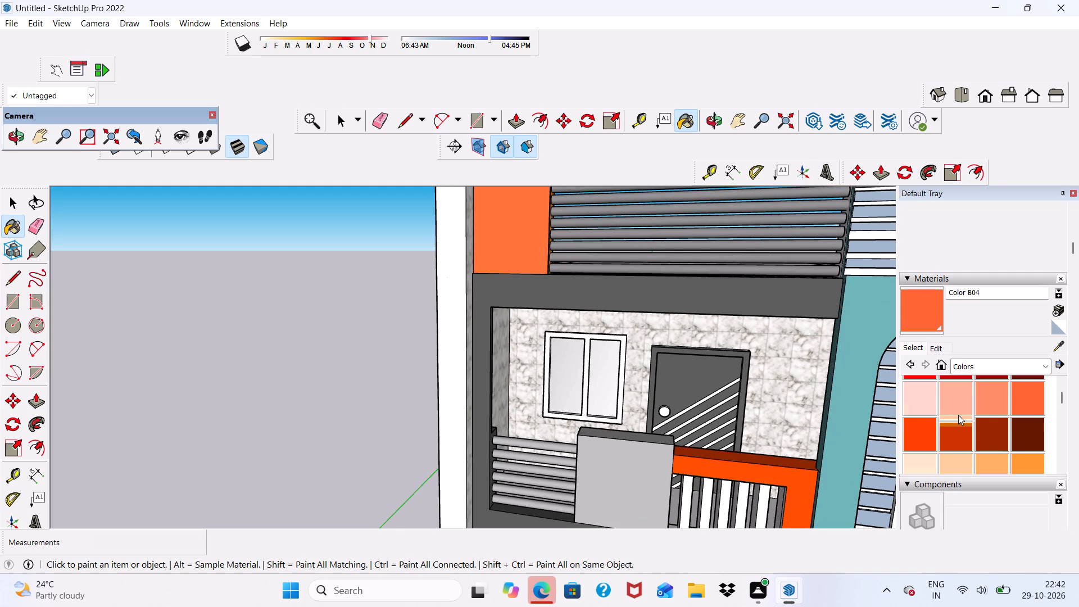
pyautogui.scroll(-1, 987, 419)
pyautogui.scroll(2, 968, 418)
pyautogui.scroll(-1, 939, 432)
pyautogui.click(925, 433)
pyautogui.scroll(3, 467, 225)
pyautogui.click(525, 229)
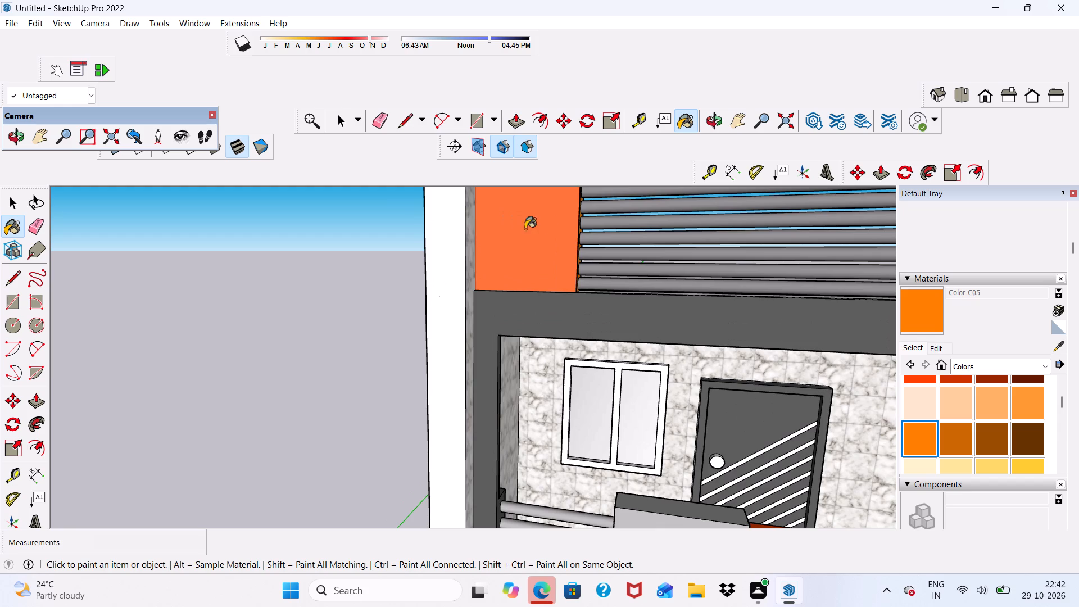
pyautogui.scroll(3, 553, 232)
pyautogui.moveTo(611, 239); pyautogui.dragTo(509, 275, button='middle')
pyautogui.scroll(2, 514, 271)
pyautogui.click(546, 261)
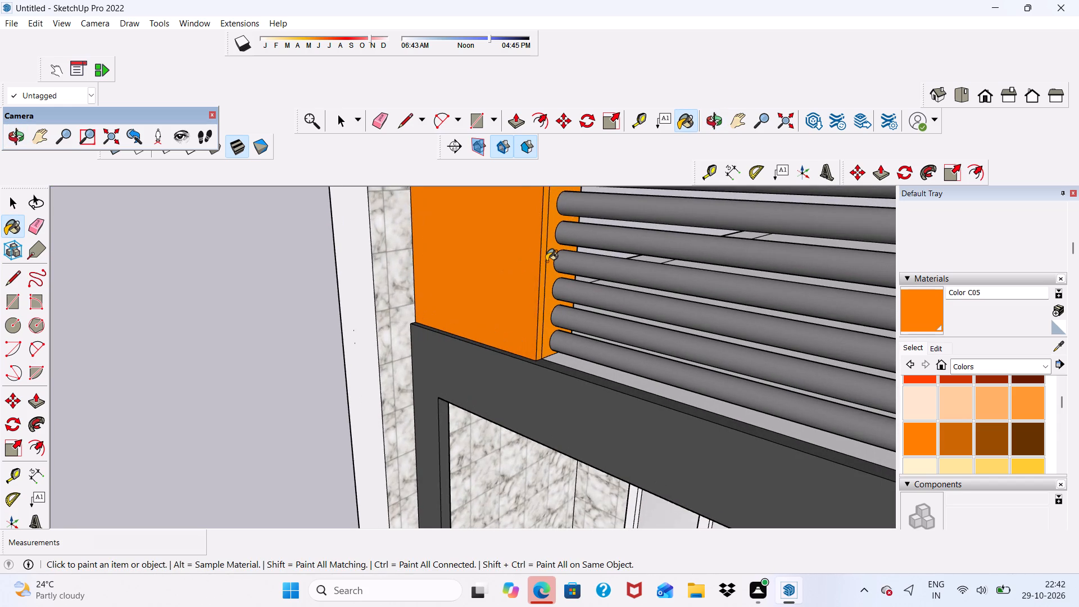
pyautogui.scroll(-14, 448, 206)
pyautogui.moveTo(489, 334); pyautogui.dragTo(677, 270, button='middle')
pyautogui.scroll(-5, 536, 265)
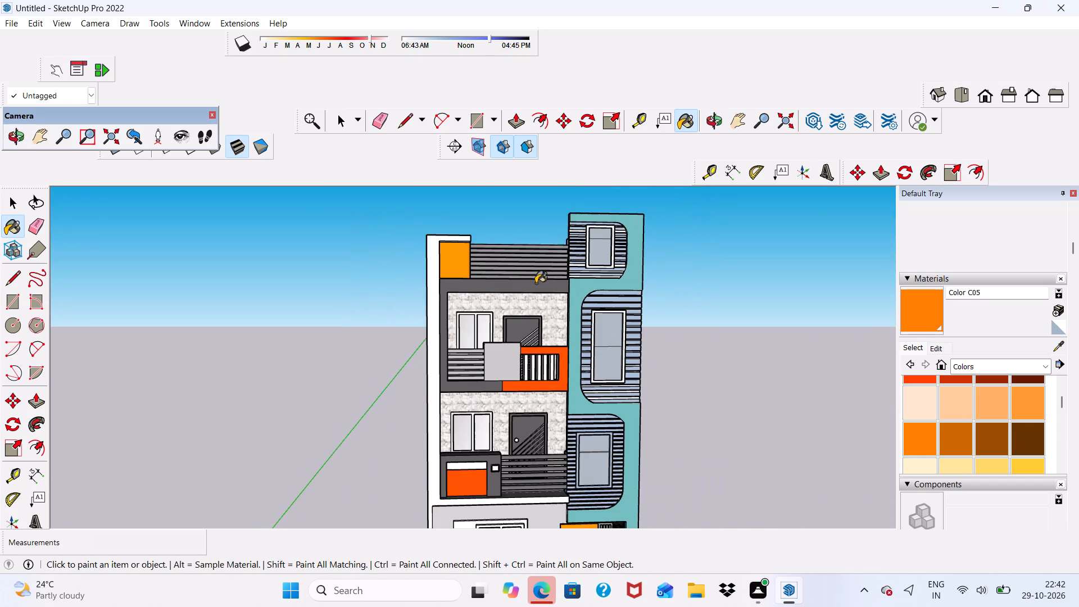
# Paint the front of the top-floor corner panel with 0024_OrangeRed from the Colors-Named collection.
pyautogui.scroll(-1, 544, 379)
pyautogui.scroll(-3, 974, 419)
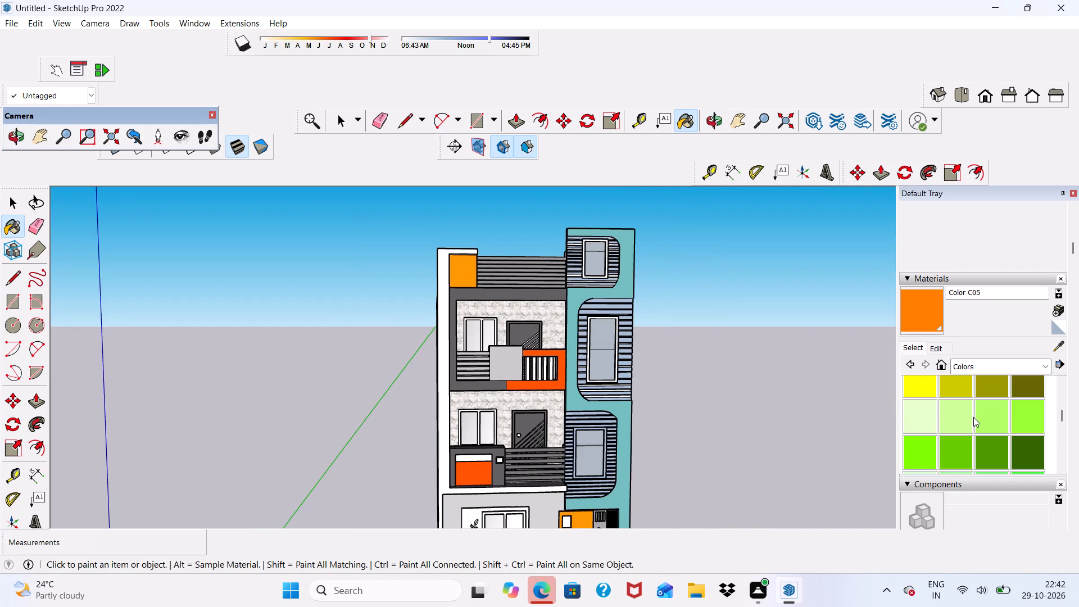
pyautogui.scroll(-11, 973, 417)
pyautogui.scroll(5, 973, 417)
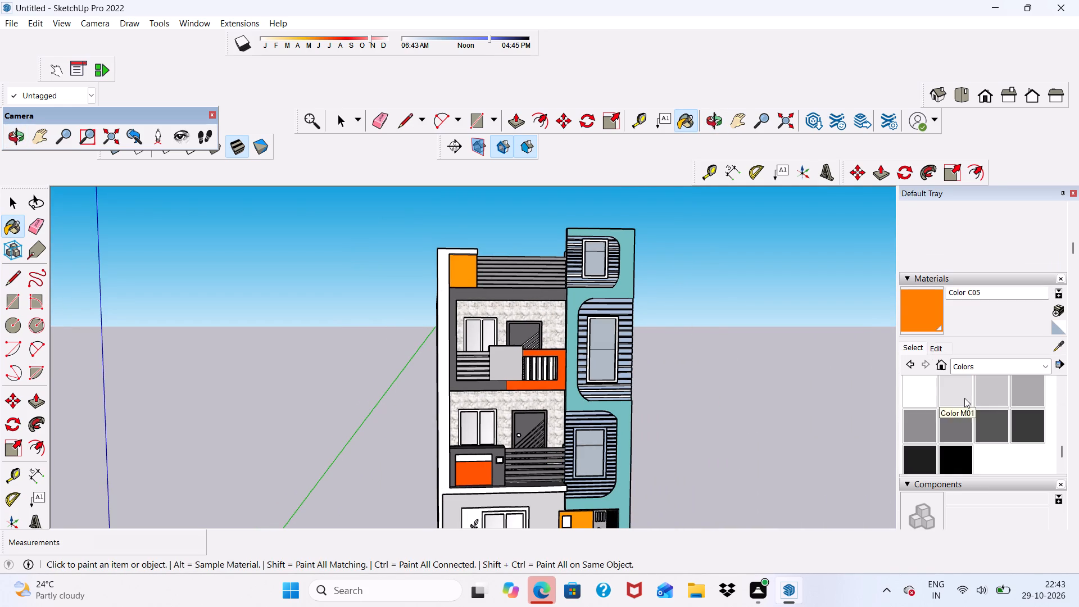
pyautogui.scroll(12, 964, 398)
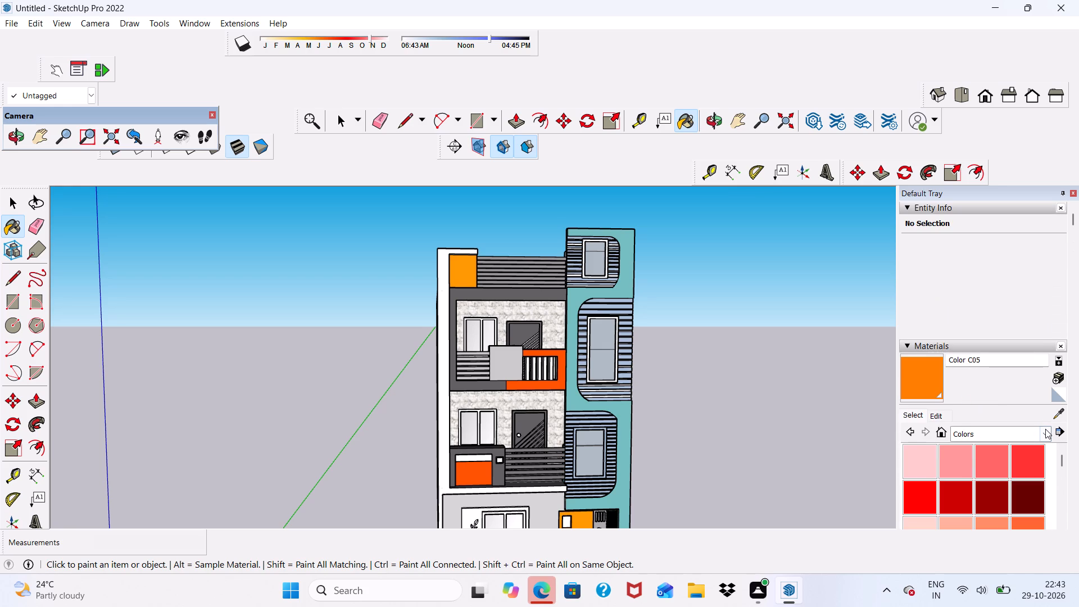
pyautogui.click(1044, 428)
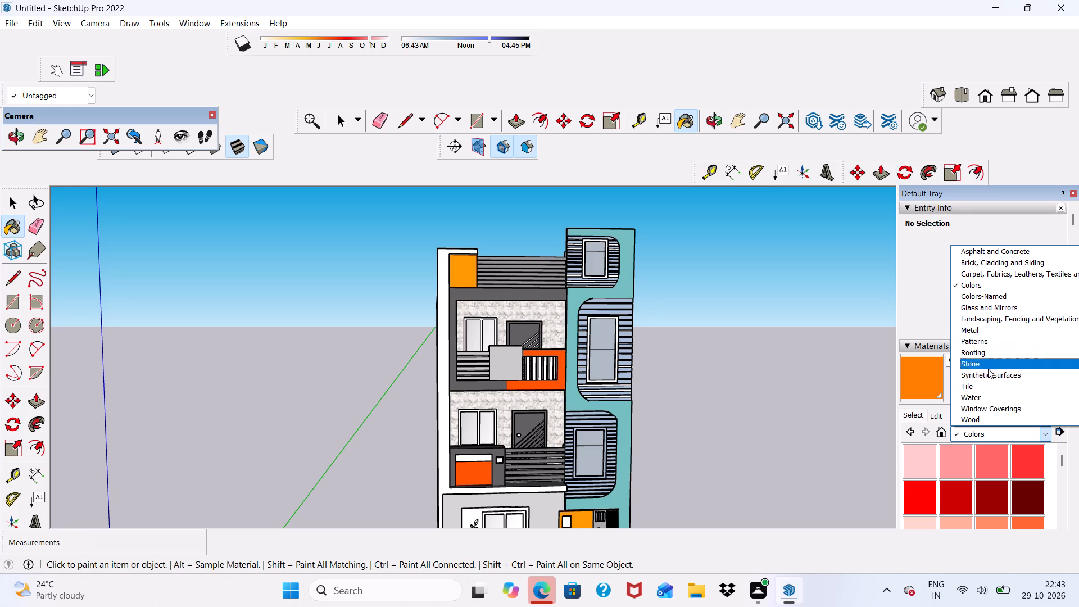
pyautogui.click(974, 292)
pyautogui.scroll(-3, 991, 441)
pyautogui.scroll(2, 955, 380)
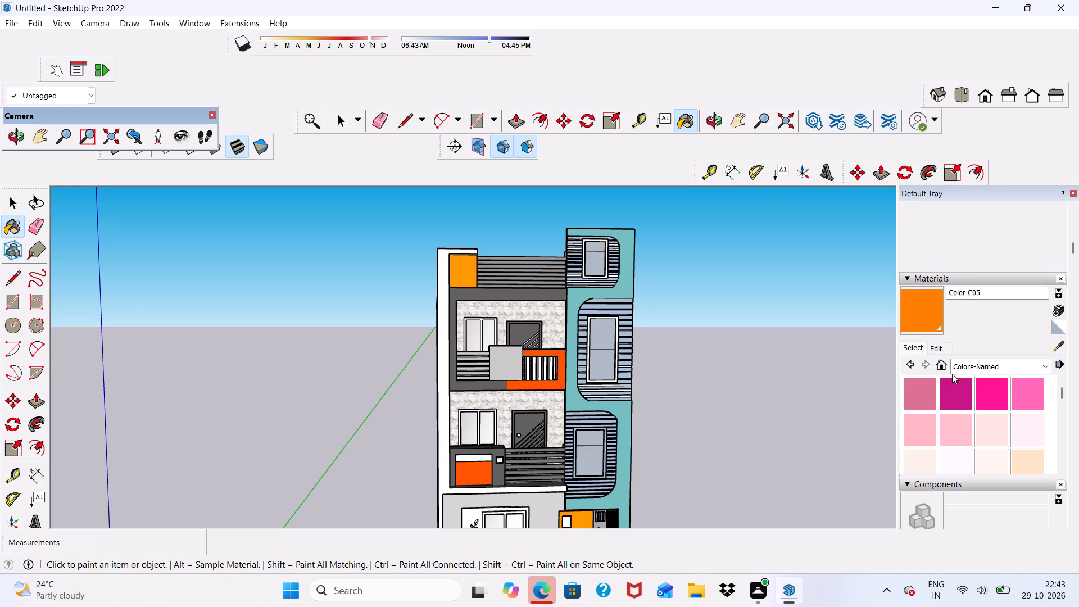
pyautogui.scroll(2, 964, 399)
pyautogui.scroll(-3, 964, 398)
pyautogui.scroll(-1, 1027, 416)
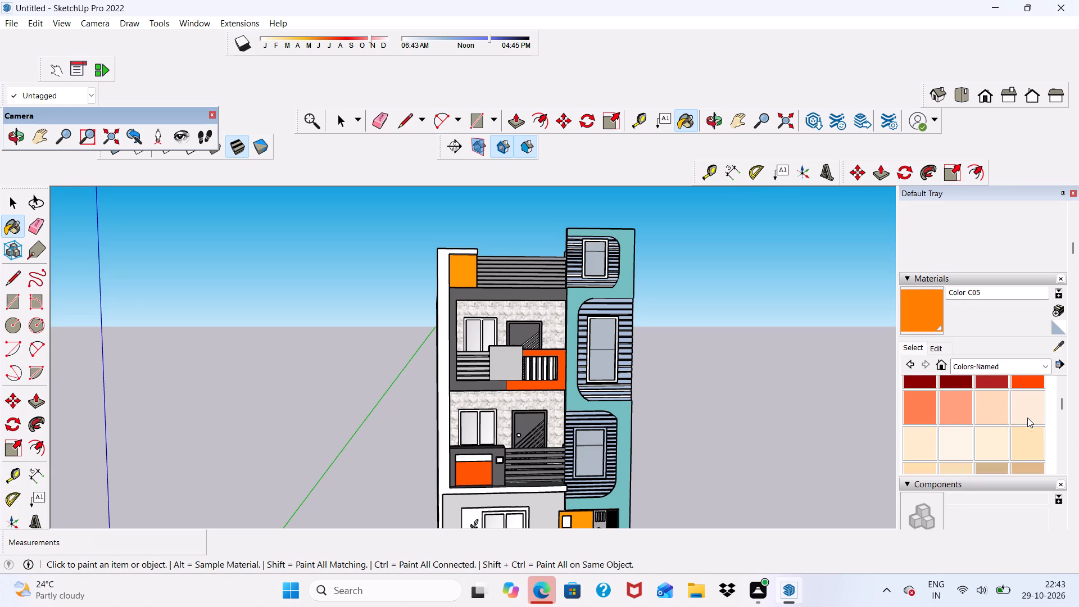
pyautogui.scroll(1, 1024, 407)
pyautogui.click(1029, 438)
pyautogui.scroll(3, 423, 313)
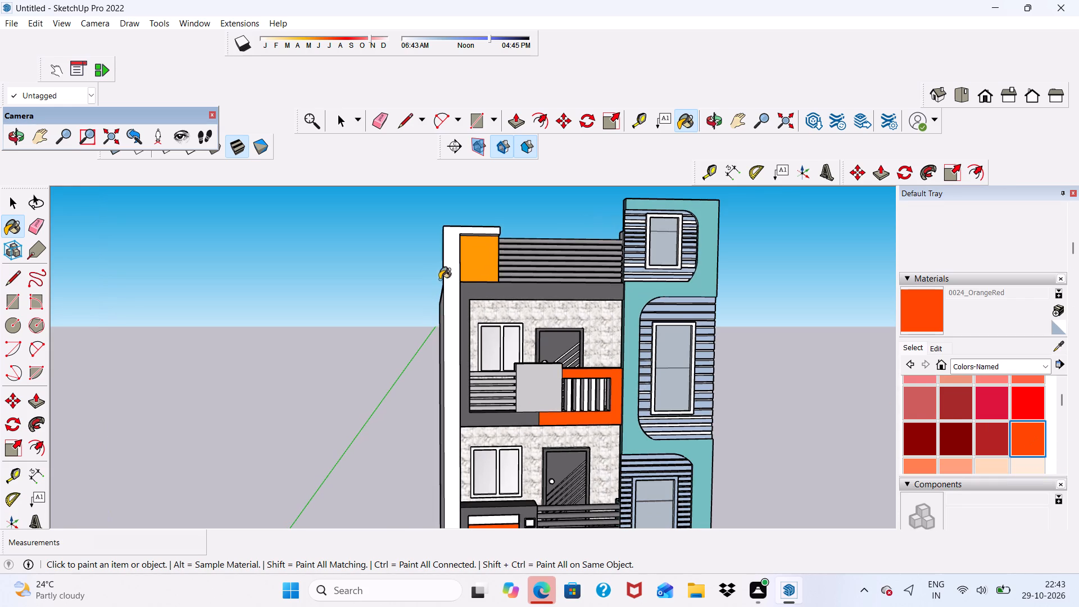
pyautogui.click(496, 264)
# Paint the top-floor corner panel's narrow edge and the side face behind the railing bars with 0024_OrangeRed.
pyautogui.scroll(5, 505, 260)
pyautogui.moveTo(504, 256); pyautogui.dragTo(388, 280, button='middle')
pyautogui.scroll(-1, 493, 241)
pyautogui.scroll(5, 525, 236)
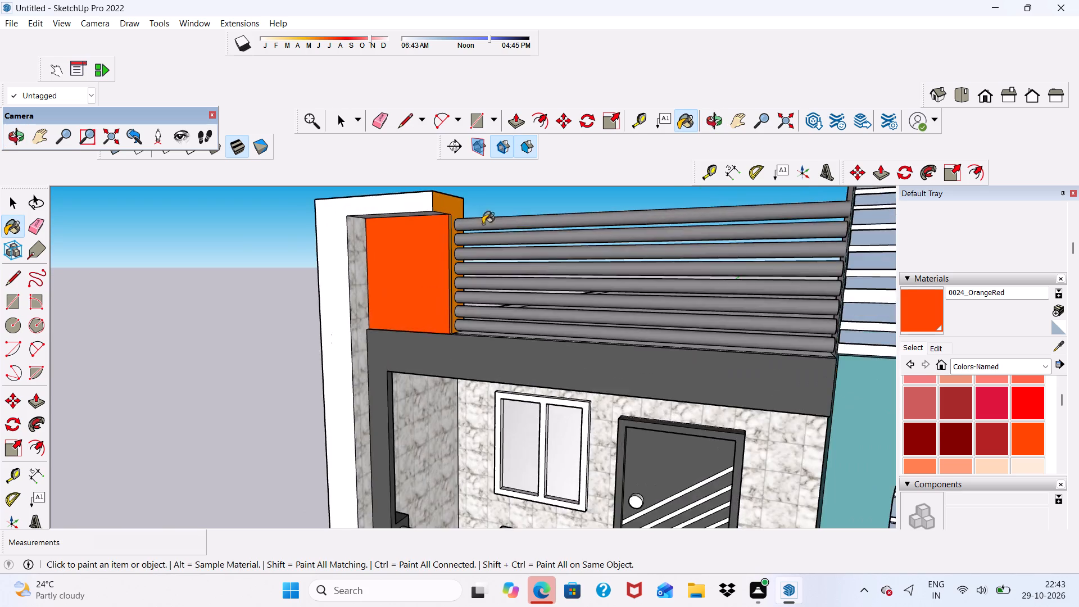
pyautogui.scroll(4, 483, 224)
pyautogui.moveTo(448, 189); pyautogui.dragTo(442, 197)
pyautogui.scroll(7, 464, 249)
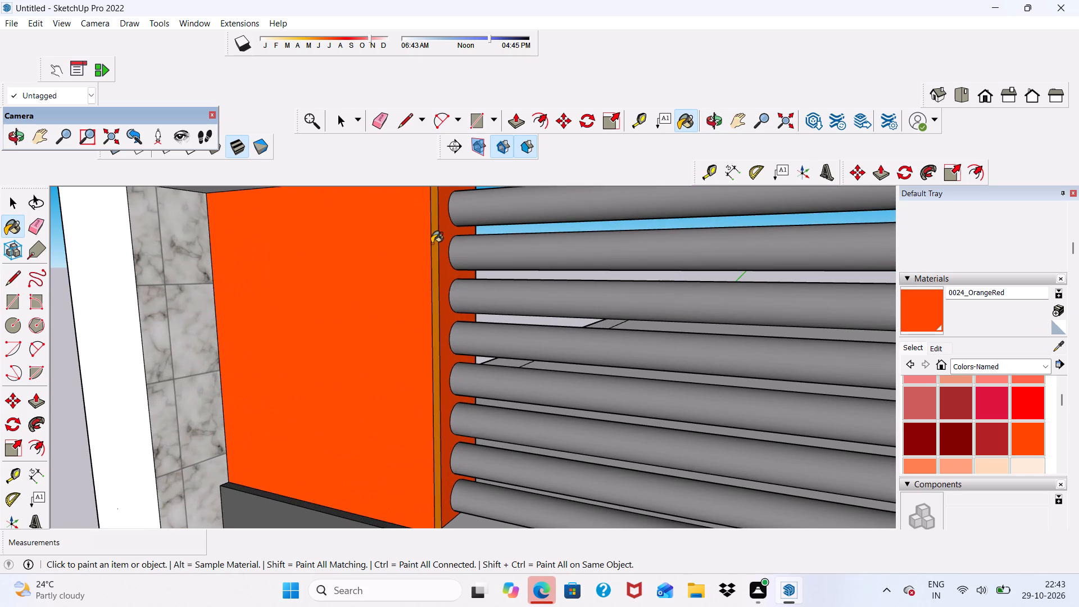
pyautogui.click(432, 243)
pyautogui.scroll(-4, 438, 239)
pyautogui.scroll(3, 436, 242)
pyautogui.click(434, 243)
pyautogui.scroll(-7, 434, 243)
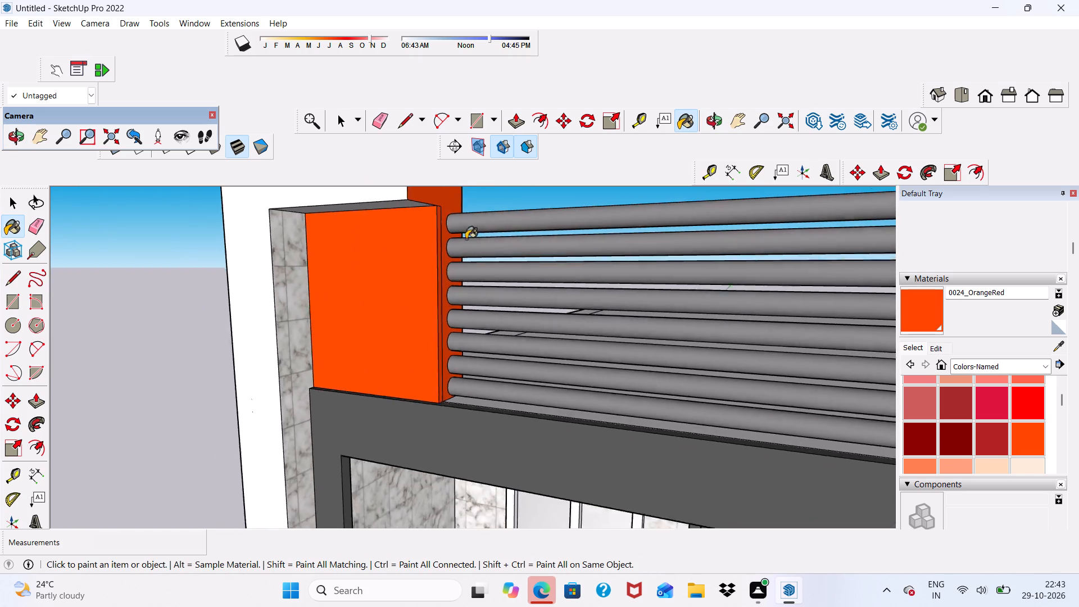
# Paint the front face of the ground-floor gate panel with 0024_OrangeRed.
pyautogui.scroll(-6, 466, 239)
pyautogui.moveTo(456, 298); pyautogui.dragTo(542, 276, button='middle')
pyautogui.scroll(-1, 547, 276)
pyautogui.scroll(1, 547, 277)
pyautogui.scroll(-12, 407, 280)
pyautogui.scroll(2, 506, 464)
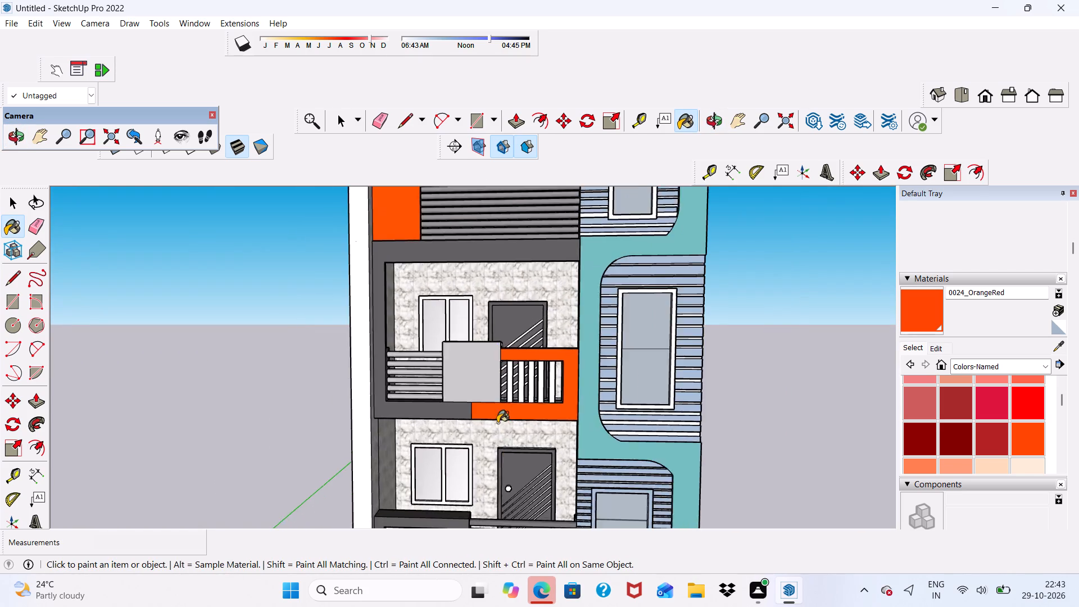
pyautogui.scroll(-6, 496, 321)
pyautogui.scroll(5, 554, 529)
pyautogui.click(538, 505)
# Paint the four inner faces of the small opening in the ground-floor gate panel with 0024_OrangeRed.
pyautogui.scroll(12, 563, 507)
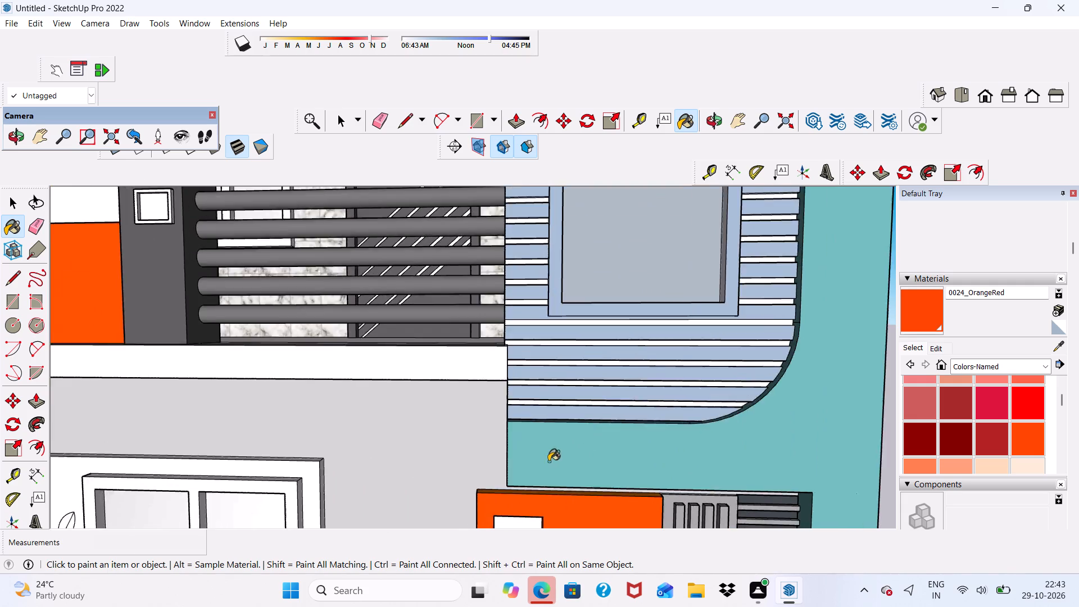
pyautogui.scroll(5, 548, 461)
pyautogui.scroll(-6, 446, 232)
pyautogui.scroll(7, 448, 470)
pyautogui.scroll(-2, 463, 436)
pyautogui.moveTo(463, 436); pyautogui.dragTo(315, 406, button='middle')
pyautogui.scroll(3, 474, 441)
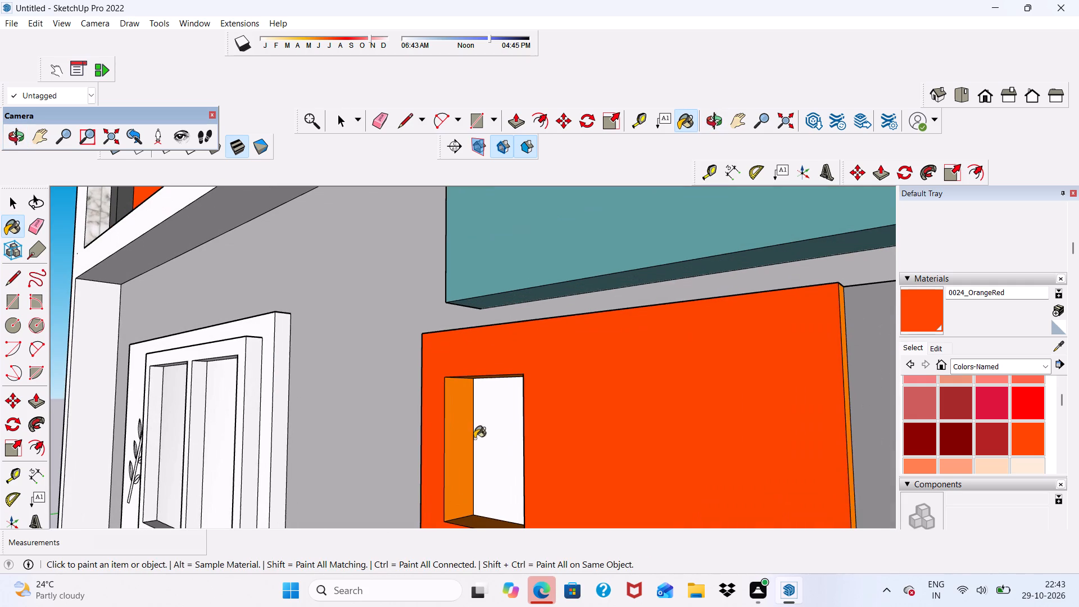
pyautogui.click(461, 431)
pyautogui.click(476, 525)
pyautogui.scroll(-2, 441, 451)
pyautogui.moveTo(441, 452); pyautogui.dragTo(526, 336, button='middle')
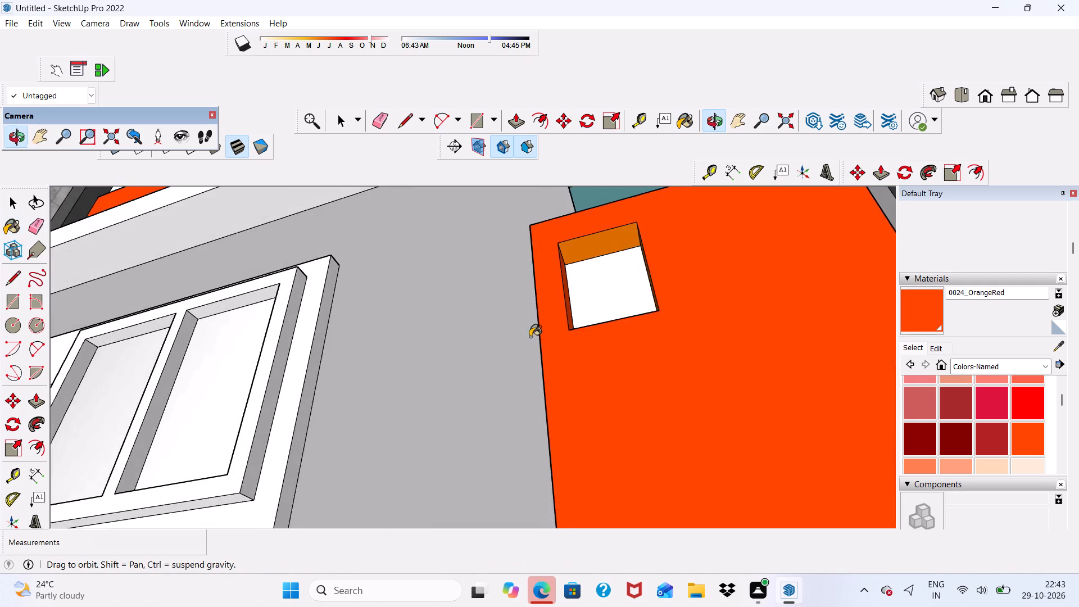
pyautogui.scroll(2, 603, 253)
pyautogui.click(578, 248)
pyautogui.moveTo(648, 251); pyautogui.dragTo(773, 314, button='middle')
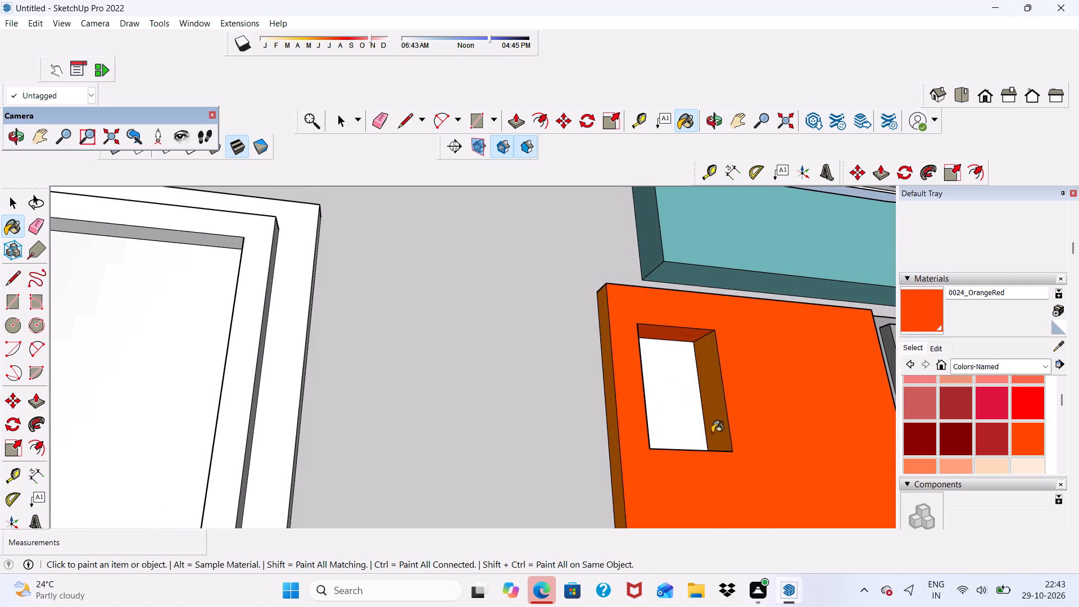
pyautogui.click(720, 416)
# Paint the top edge and both outer side edges of the ground-floor gate panel with 0024_OrangeRed.
pyautogui.click(612, 436)
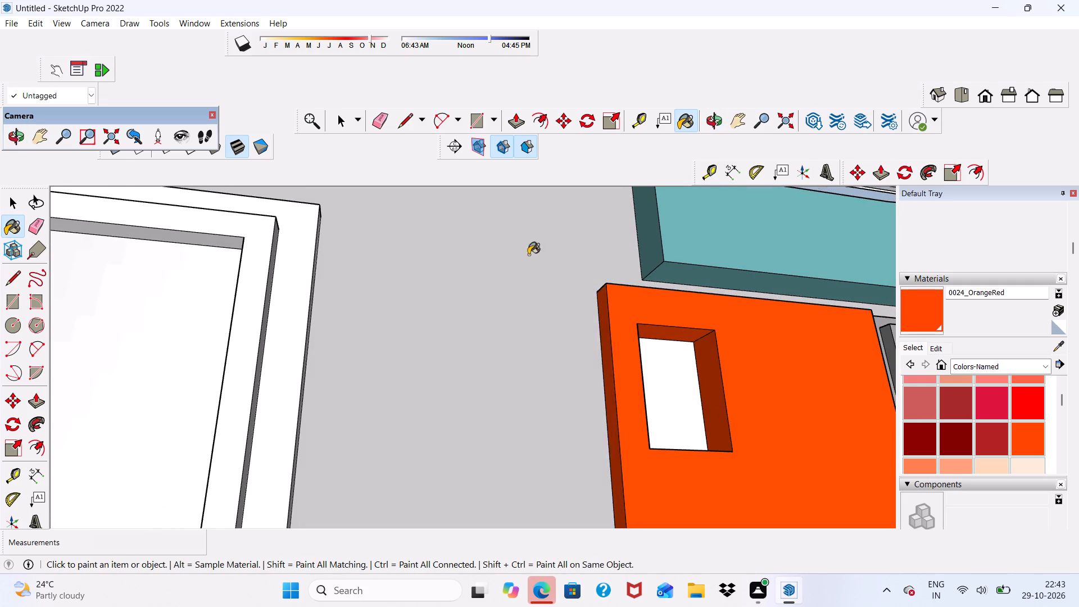
pyautogui.scroll(-4, 498, 254)
pyautogui.moveTo(752, 326); pyautogui.dragTo(729, 487, button='middle')
pyautogui.scroll(4, 597, 374)
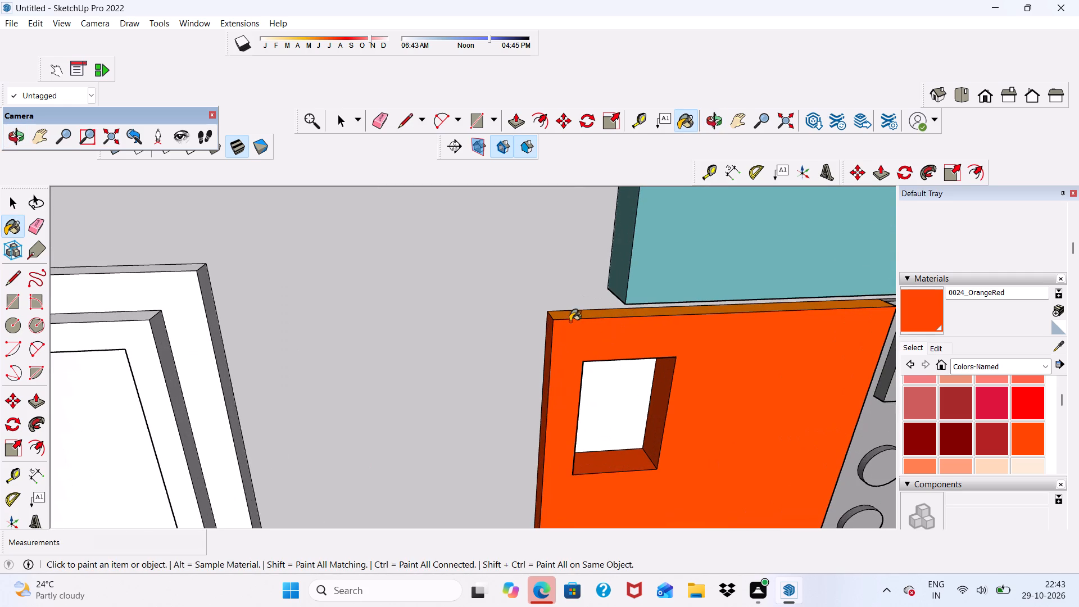
pyautogui.click(573, 317)
pyautogui.scroll(-5, 477, 310)
pyautogui.moveTo(647, 388); pyautogui.dragTo(387, 332, button='middle')
pyautogui.scroll(1, 590, 409)
pyautogui.click(582, 393)
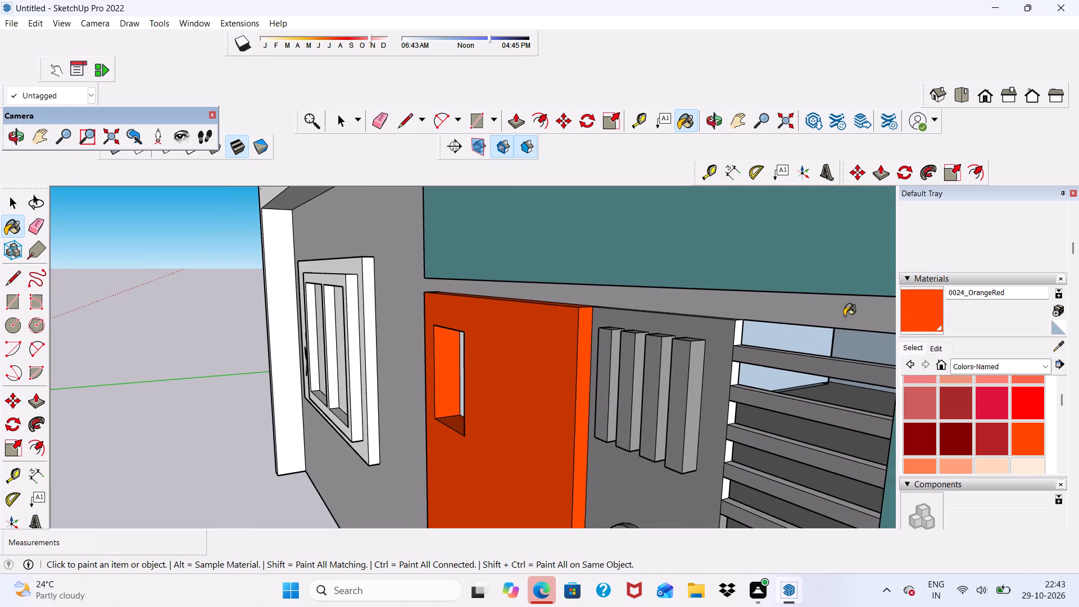
# Paint both panes of the ground-floor window with Translucent Glass Gray from the Glass and Mirrors collection.
pyautogui.click(1040, 367)
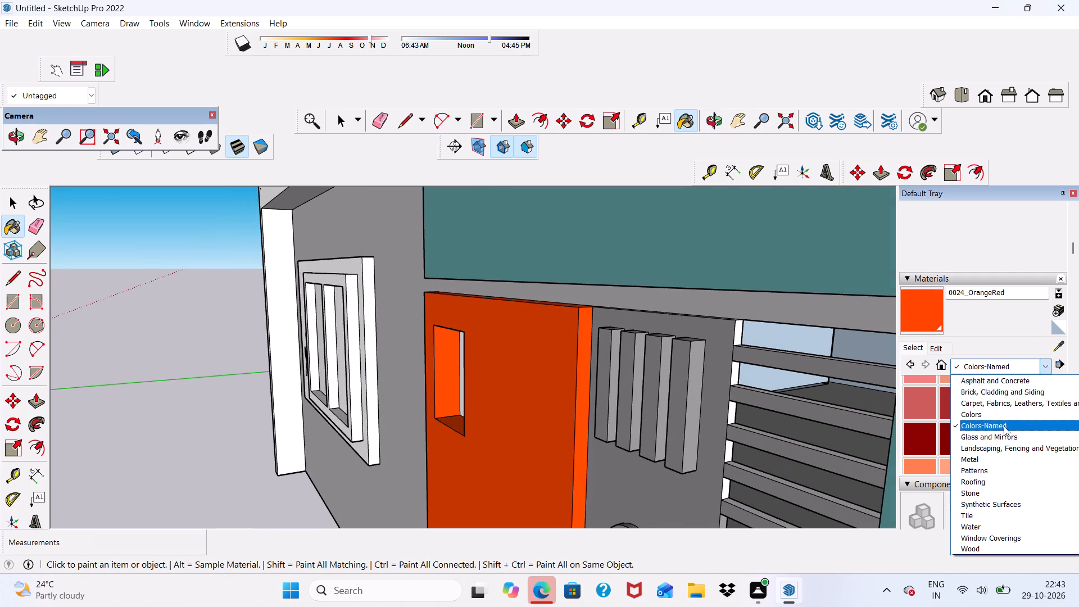
pyautogui.click(1002, 434)
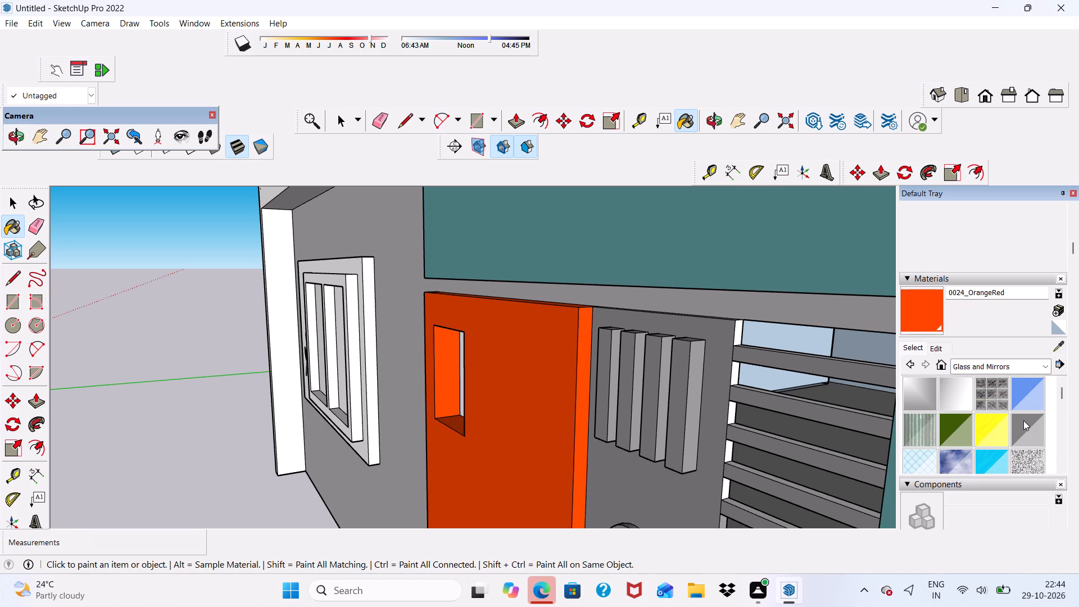
pyautogui.click(1023, 420)
pyautogui.scroll(-4, 381, 377)
pyautogui.moveTo(306, 415); pyautogui.dragTo(489, 391, button='middle')
pyautogui.click(202, 402)
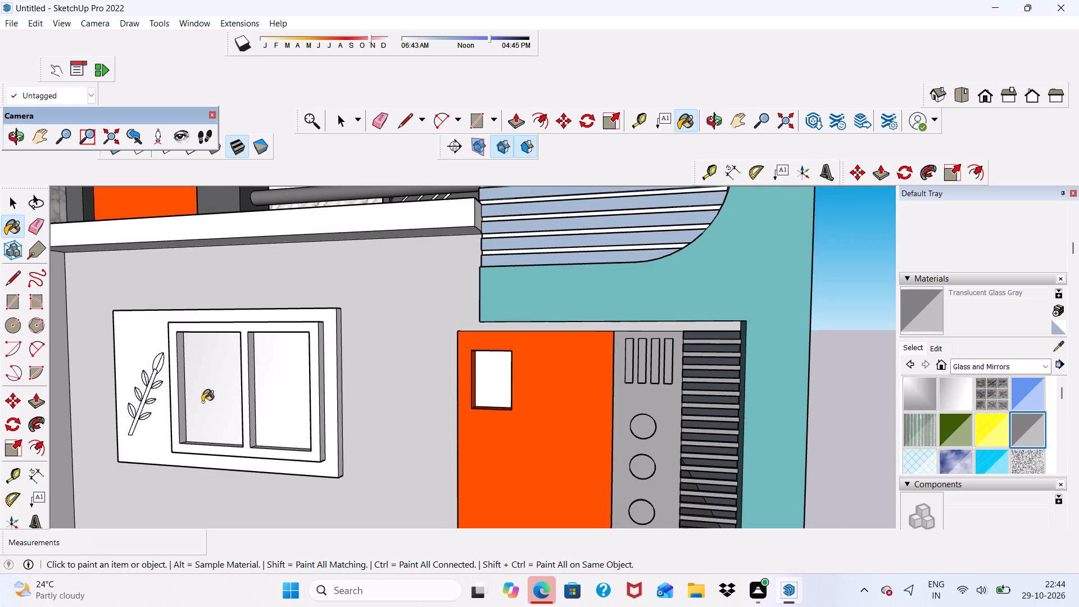
pyautogui.scroll(3, 325, 373)
pyautogui.click(250, 359)
# Paint the front face of the panel surrounding the ground-floor window with 0081_CadetBlue from the in-model materials.
pyautogui.scroll(-6, 276, 260)
pyautogui.moveTo(284, 339); pyautogui.dragTo(392, 298, button='middle')
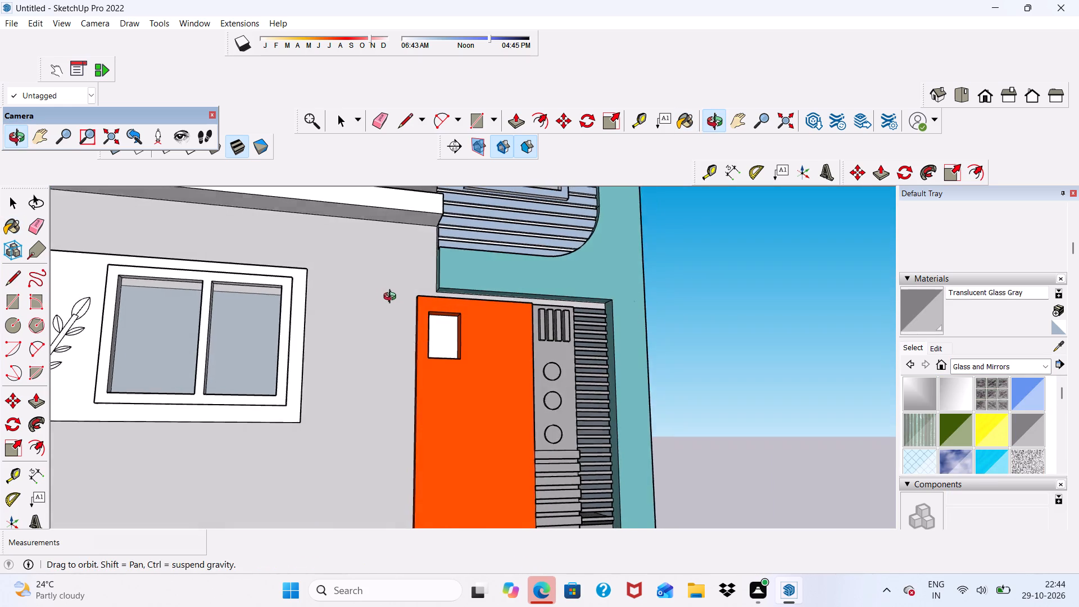
pyautogui.moveTo(392, 298); pyautogui.dragTo(393, 301, button='middle')
pyautogui.scroll(1, 412, 301)
pyautogui.click(1042, 365)
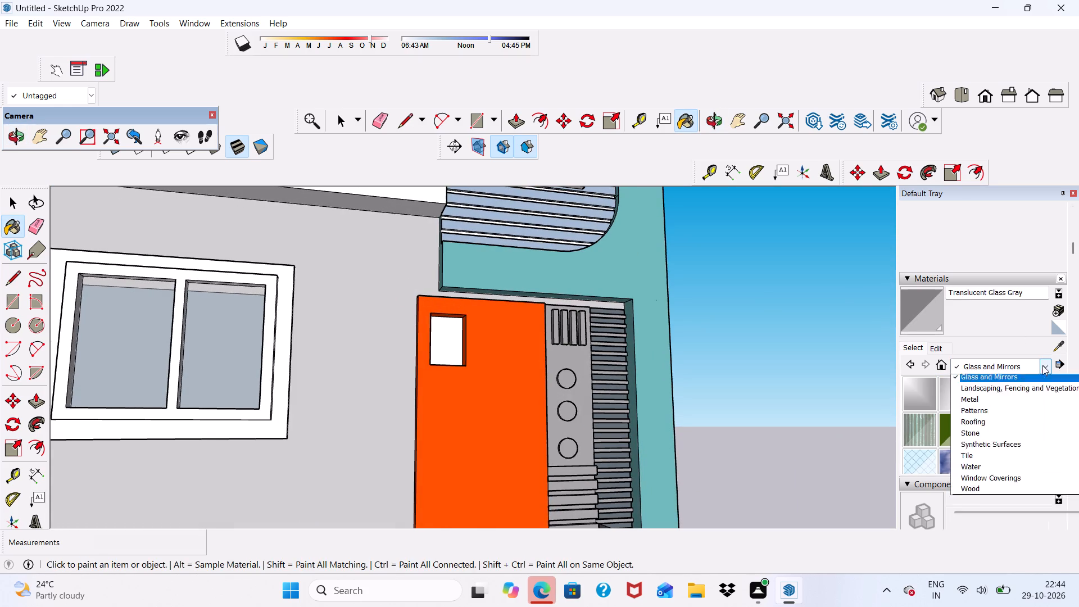
pyautogui.scroll(3, 1048, 437)
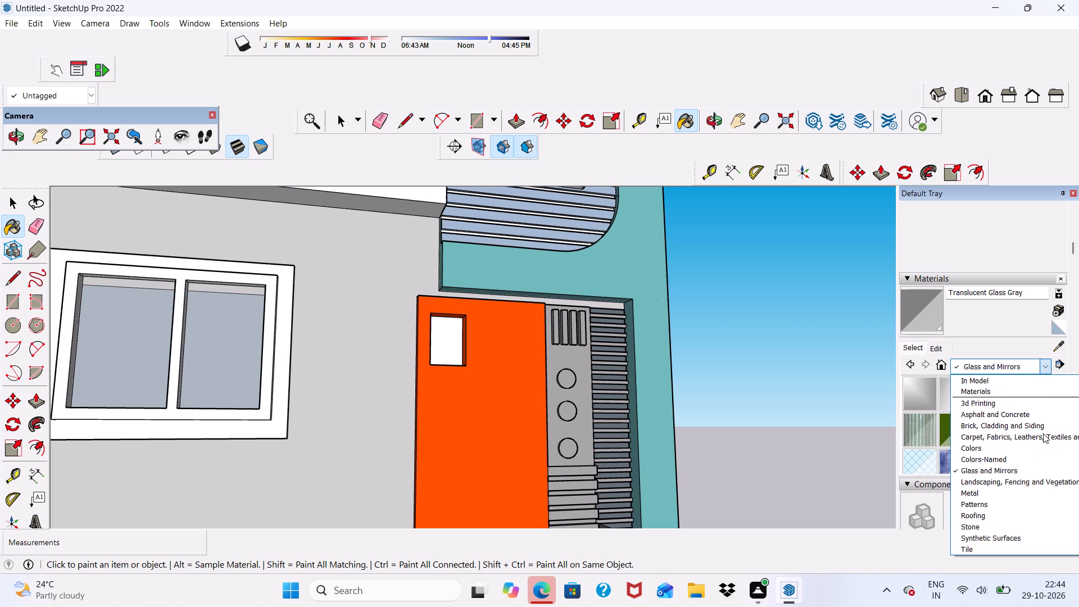
pyautogui.scroll(2, 1028, 425)
pyautogui.click(996, 374)
pyautogui.click(996, 376)
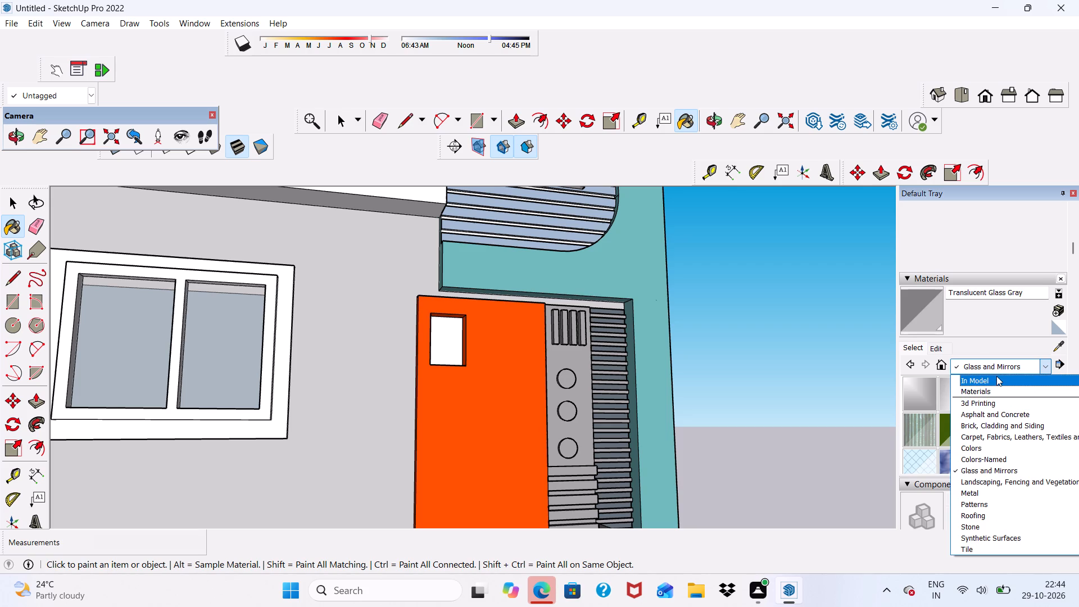
pyautogui.click(1021, 398)
pyautogui.scroll(2, 201, 502)
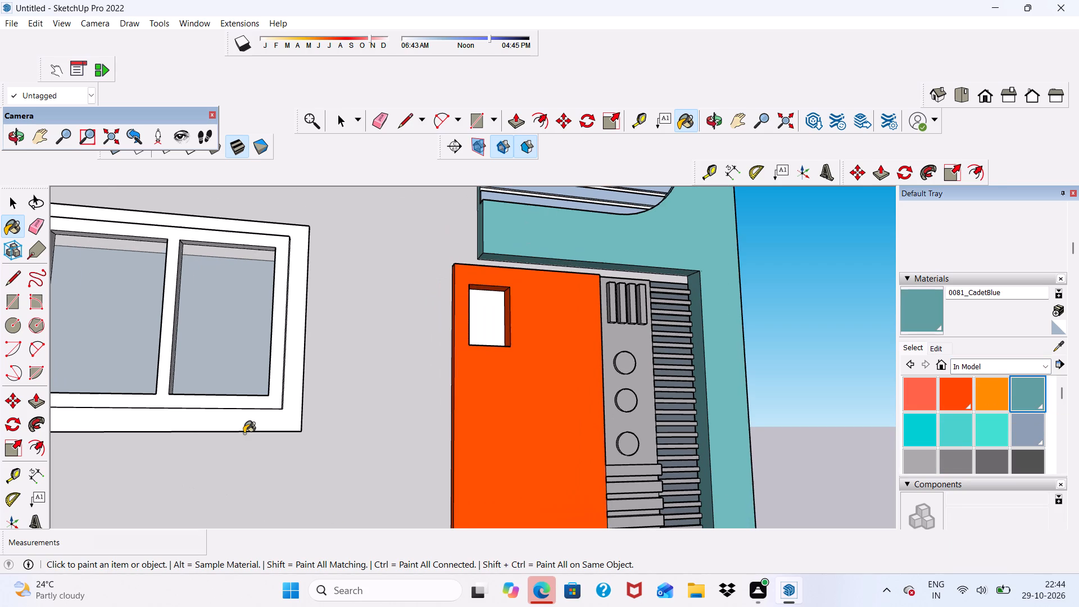
pyautogui.click(247, 424)
# Paint the two side edges, the top edge and the bottom edge of the ground-floor window's surround panel with 0081_CadetBlue.
pyautogui.moveTo(314, 428); pyautogui.dragTo(191, 488, button='middle')
pyautogui.scroll(2, 360, 287)
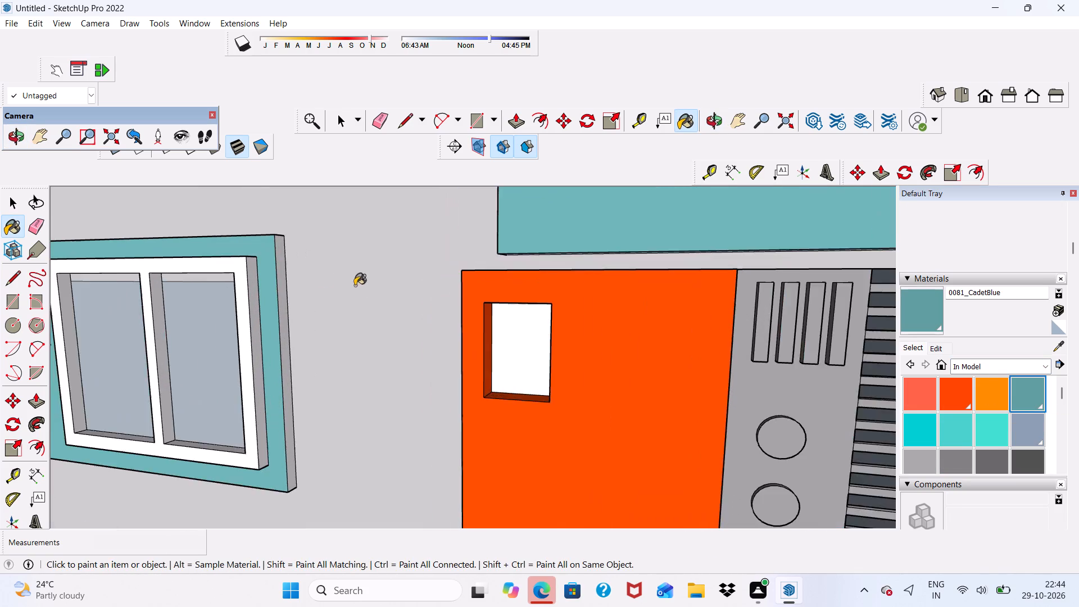
pyautogui.scroll(9, 355, 286)
pyautogui.click(284, 291)
pyautogui.scroll(-11, 286, 286)
pyautogui.moveTo(194, 373); pyautogui.dragTo(205, 372, button='middle')
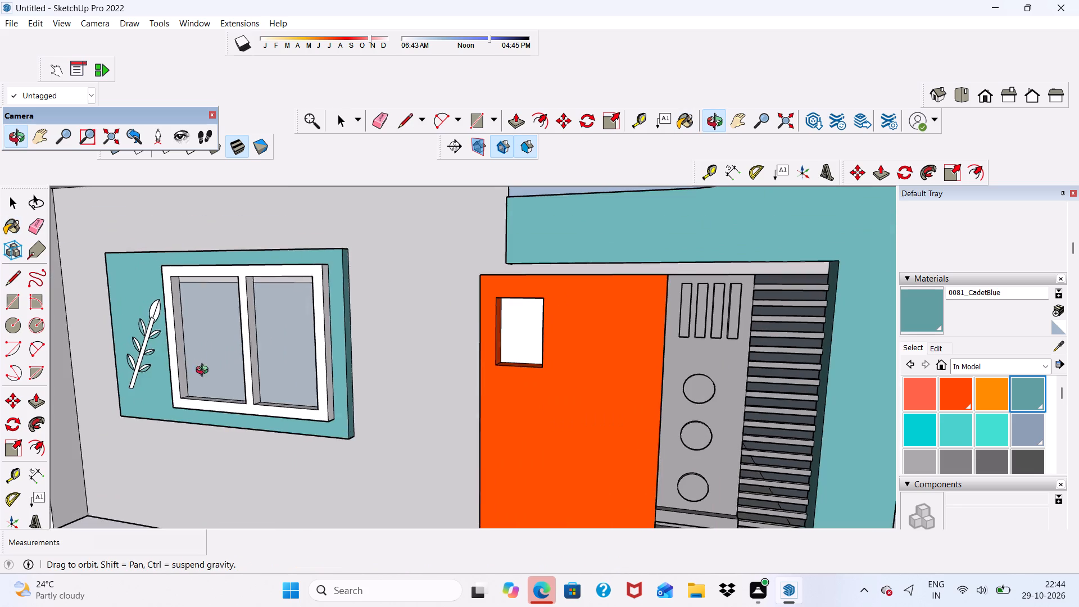
pyautogui.moveTo(205, 372); pyautogui.dragTo(471, 352, button='middle')
pyautogui.scroll(2, 470, 352)
pyautogui.scroll(-10, 378, 324)
pyautogui.scroll(4, 176, 404)
pyautogui.scroll(5, 201, 318)
pyautogui.click(175, 337)
pyautogui.scroll(-4, 199, 318)
pyautogui.moveTo(224, 364); pyautogui.dragTo(224, 472, button='middle')
pyautogui.scroll(3, 206, 372)
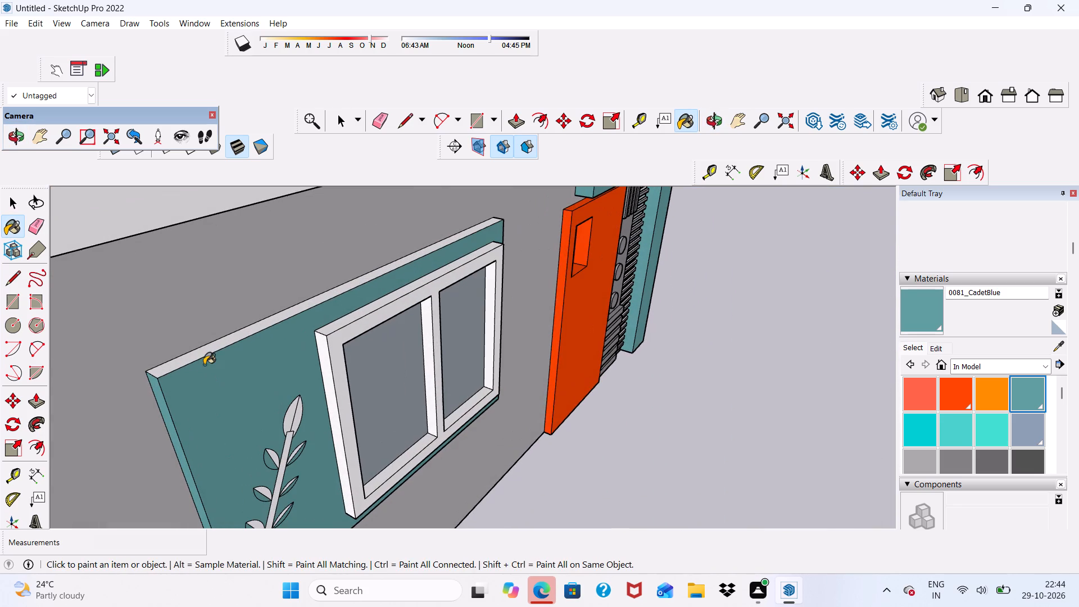
pyautogui.click(202, 351)
pyautogui.scroll(-2, 318, 368)
pyautogui.scroll(-5, 364, 368)
pyautogui.moveTo(371, 384); pyautogui.dragTo(194, 149, button='middle')
pyautogui.scroll(10, 223, 346)
pyautogui.click(252, 320)
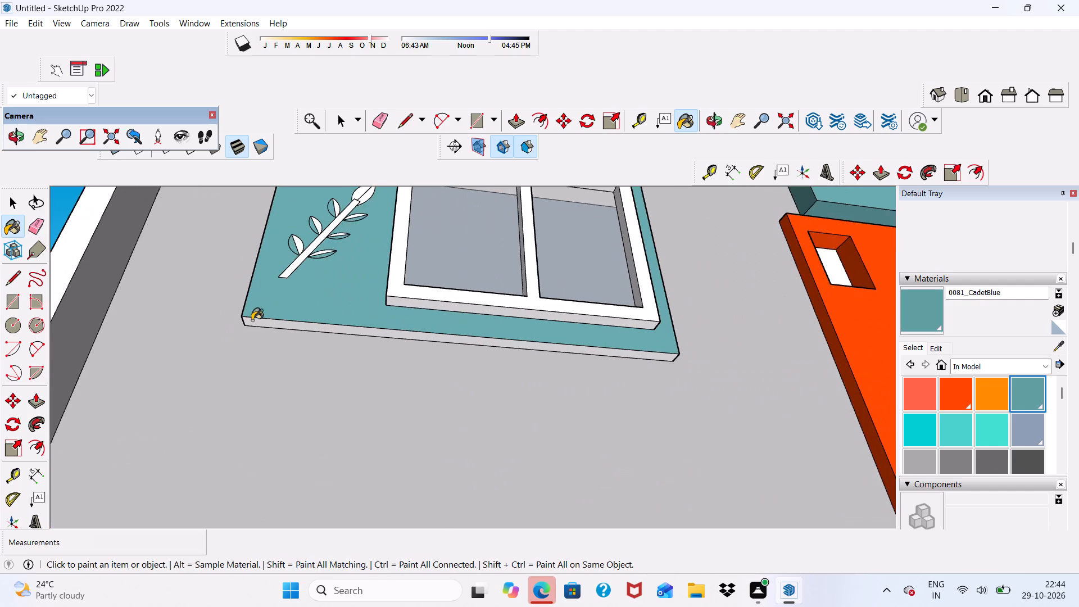
# Examine the whole facade from the front and side to check the painted finishes on every storey.
pyautogui.scroll(-16, 246, 311)
pyautogui.moveTo(470, 312); pyautogui.dragTo(435, 495, button='middle')
pyautogui.scroll(1, 426, 420)
pyautogui.scroll(-9, 425, 260)
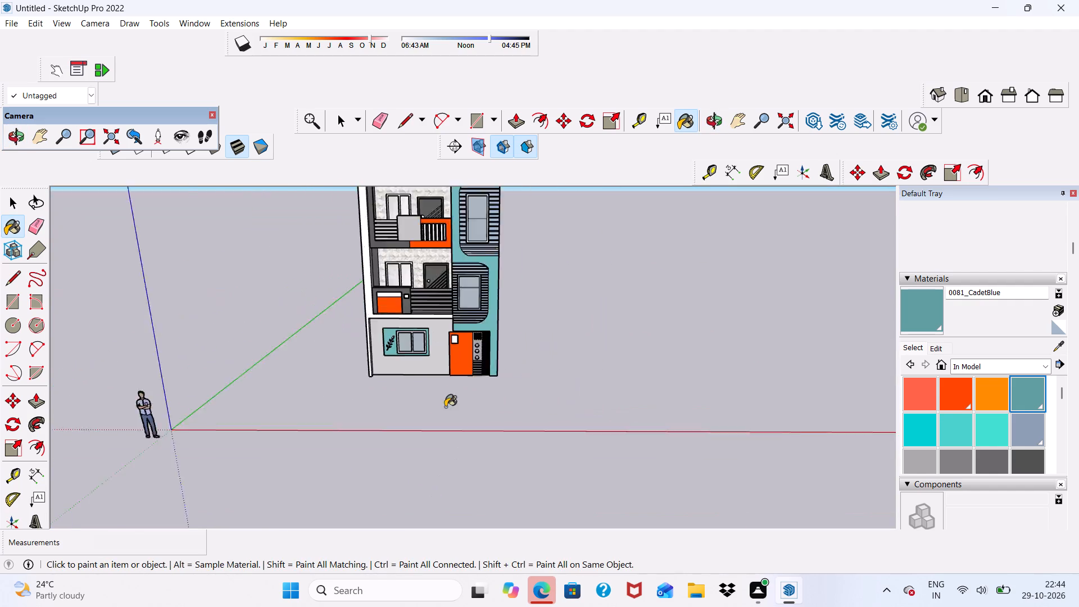
pyautogui.scroll(-8, 445, 407)
pyautogui.moveTo(443, 381); pyautogui.dragTo(629, 339, button='middle')
pyautogui.scroll(1, 443, 381)
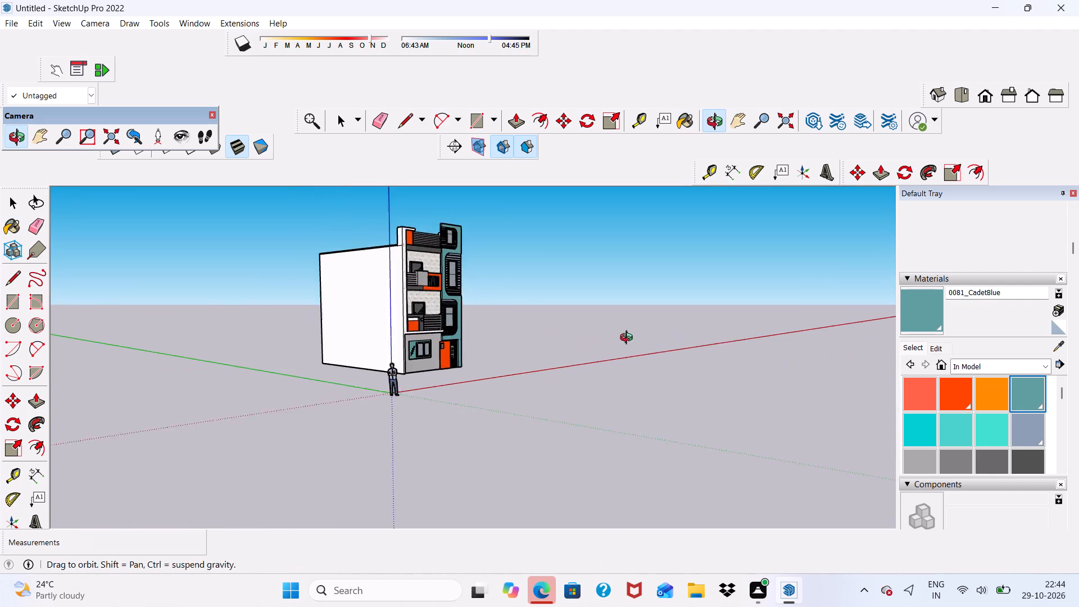
pyautogui.moveTo(629, 339); pyautogui.dragTo(624, 344, button='middle')
pyautogui.scroll(14, 356, 405)
pyautogui.scroll(-1, 457, 326)
pyautogui.moveTo(456, 330); pyautogui.dragTo(301, 343, button='middle')
pyautogui.scroll(-3, 346, 288)
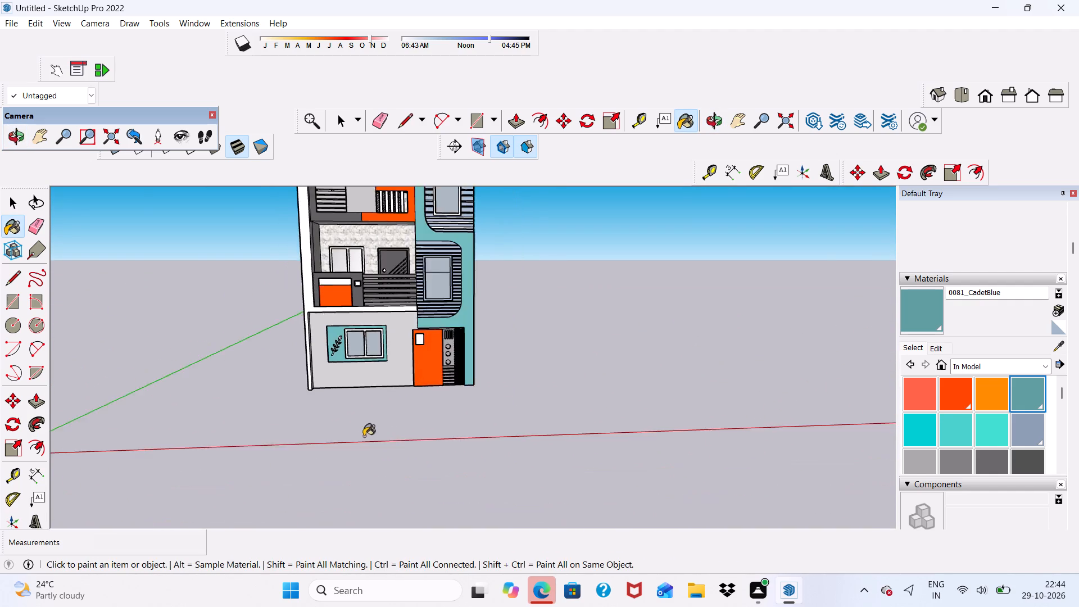
pyautogui.scroll(-10, 364, 436)
pyautogui.scroll(1, 377, 427)
pyautogui.moveTo(377, 427); pyautogui.dragTo(344, 392, button='middle')
pyautogui.scroll(5, 361, 374)
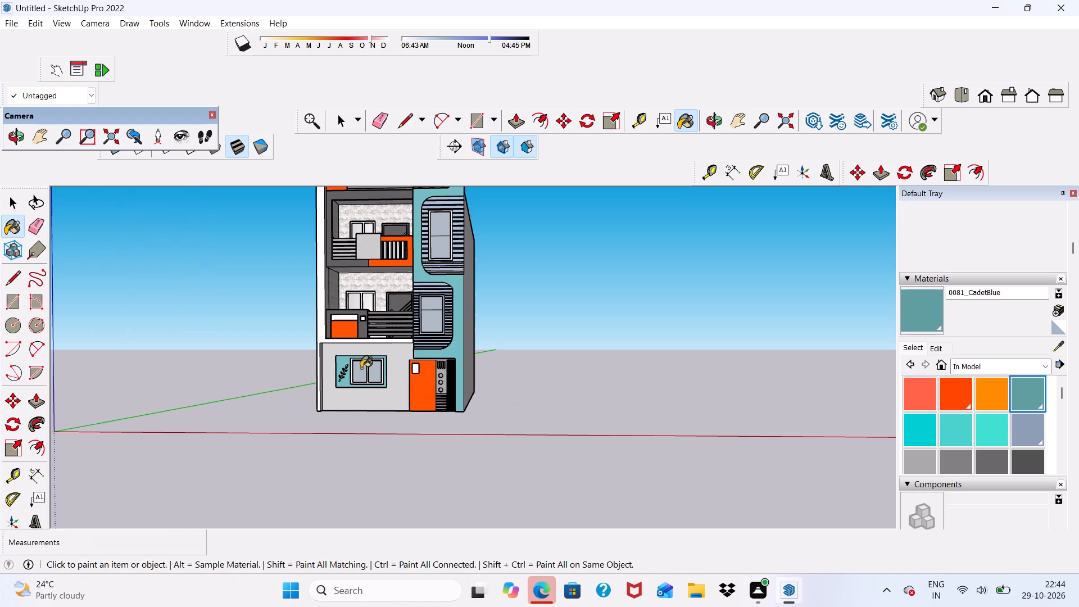
pyautogui.press('space')
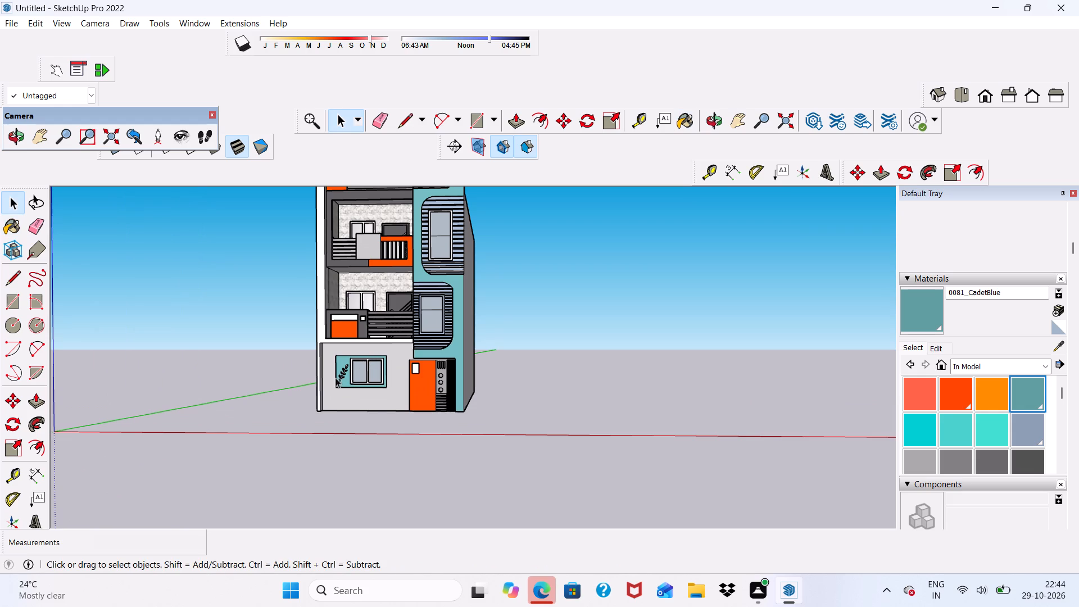
pyautogui.scroll(-5, 248, 371)
pyautogui.scroll(8, 321, 397)
pyautogui.press('space')
pyautogui.scroll(-6, 354, 352)
pyautogui.scroll(5, 392, 427)
pyautogui.scroll(-9, 352, 291)
pyautogui.scroll(5, 335, 467)
pyautogui.scroll(-2, 352, 416)
pyautogui.moveTo(372, 375); pyautogui.dragTo(437, 441, button='middle')
pyautogui.scroll(1, 436, 441)
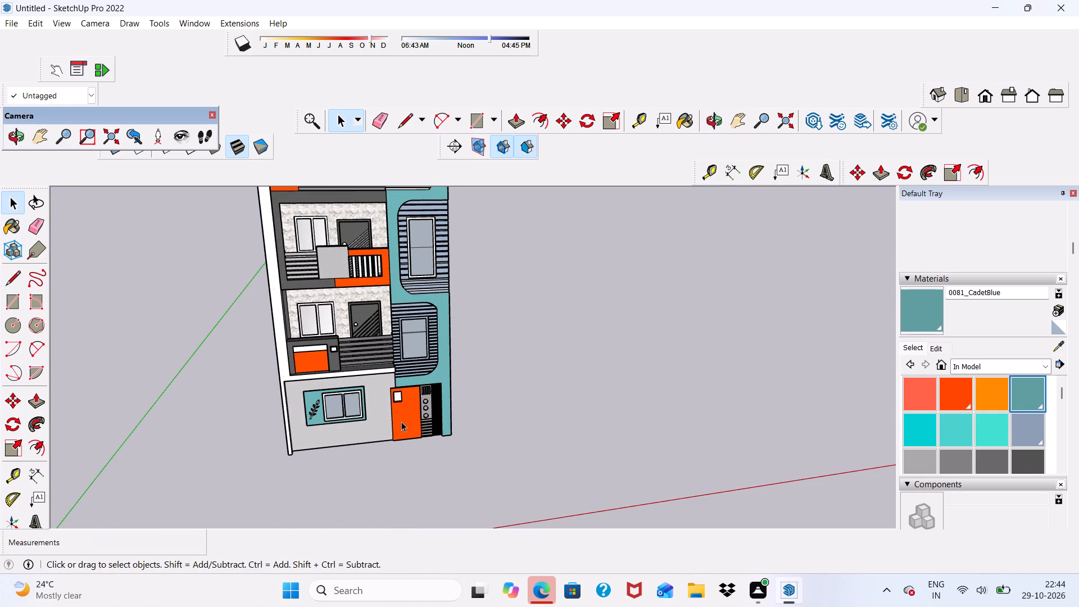
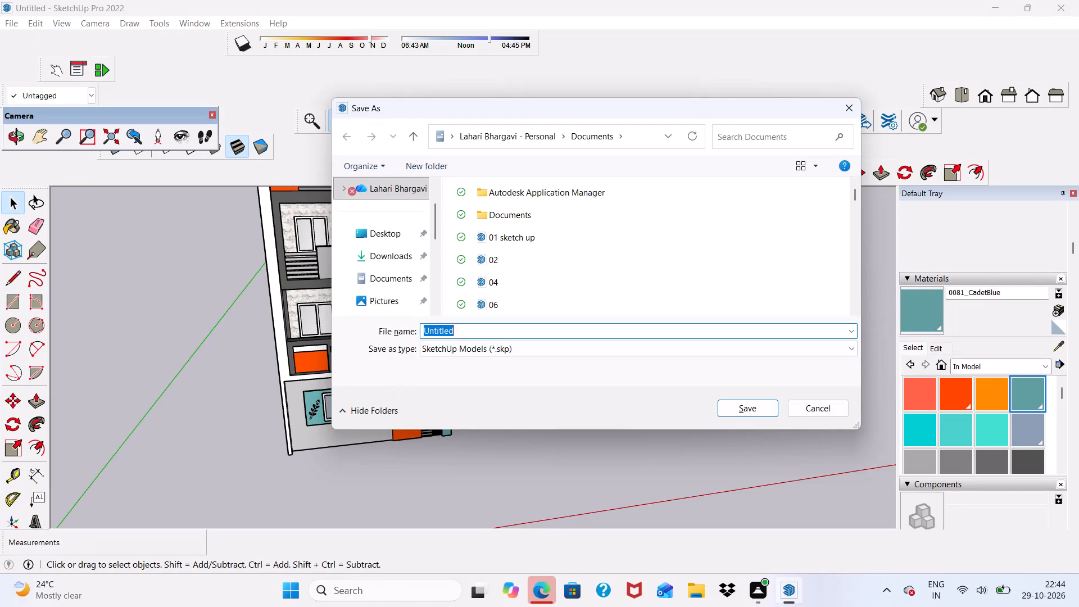
# Save the building model in the Documents folder as a SketchUp model named 888.
pyautogui.moveTo(466, 337); pyautogui.dragTo(405, 380)
pyautogui.press('BackSpace')
pyautogui.press('BackSpace')
pyautogui.press('BackSpace')
pyautogui.press('BackSpace')
pyautogui.press('BackSpace')
pyautogui.press('BackSpace')
pyautogui.press('BackSpace')
pyautogui.press('BackSpace')
pyautogui.press('BackSpace')
pyautogui.press('BackSpace')
pyautogui.press('BackSpace')
pyautogui.press('BackSpace')
pyautogui.press('BackSpace')
pyautogui.press('BackSpace')
pyautogui.press('BackSpace')
pyautogui.press('BackSpace')
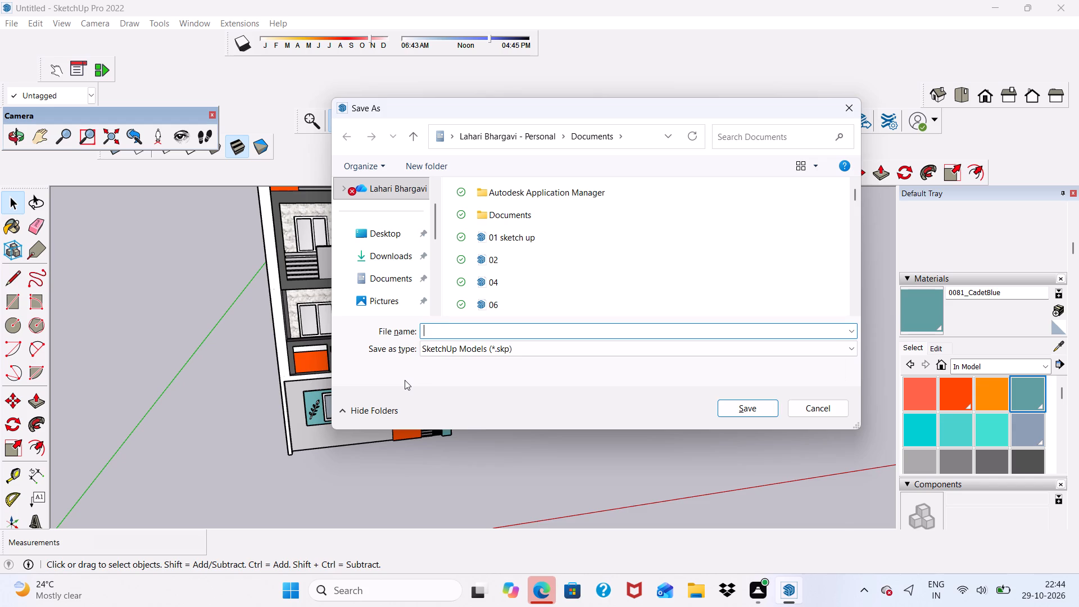
pyautogui.write('877')
pyautogui.press('BackSpace')
pyautogui.press('BackSpace')
pyautogui.press('BackSpace')
pyautogui.press('BackSpace')
pyautogui.write('88')
pyautogui.press('8')
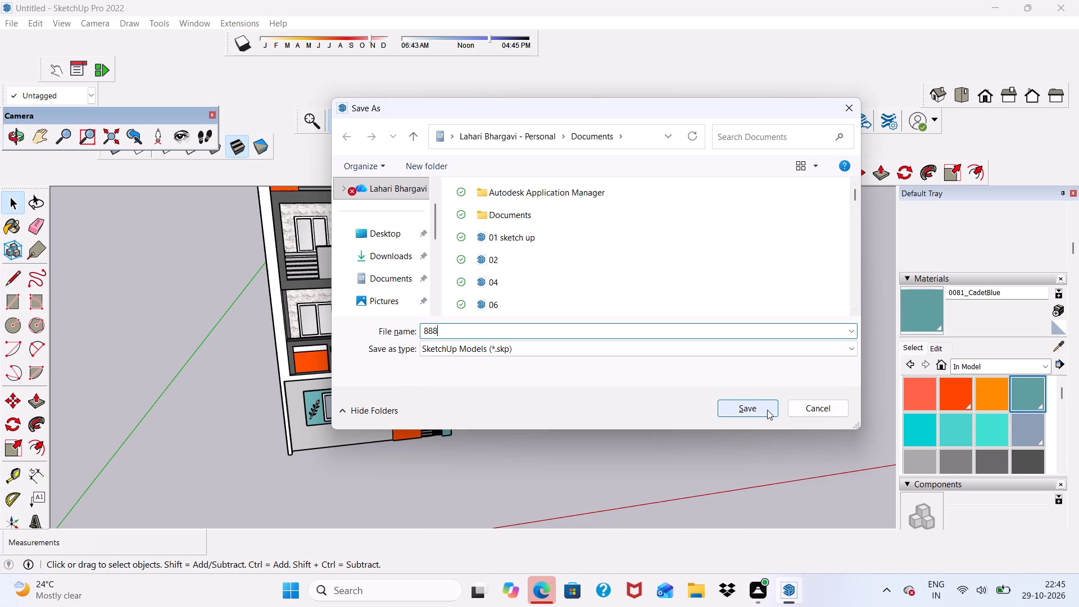
pyautogui.click(767, 410)
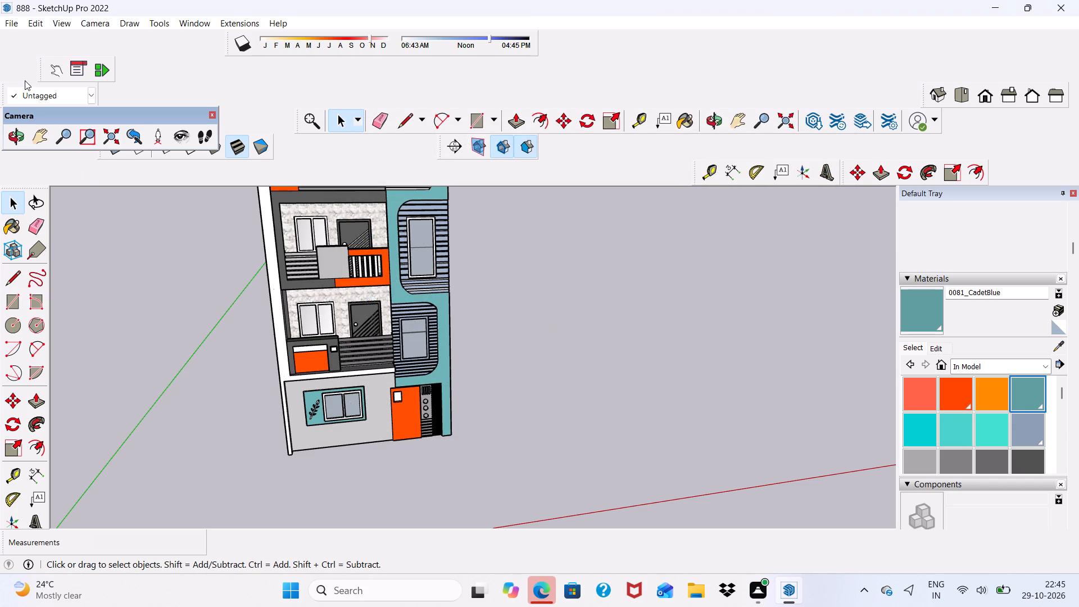
# Export the current view of the building as a 2D JPEG image named 888pdf in the Documents folder.
pyautogui.scroll(-1, 25, 80)
pyautogui.click(3, 20)
pyautogui.scroll(1, 73, 264)
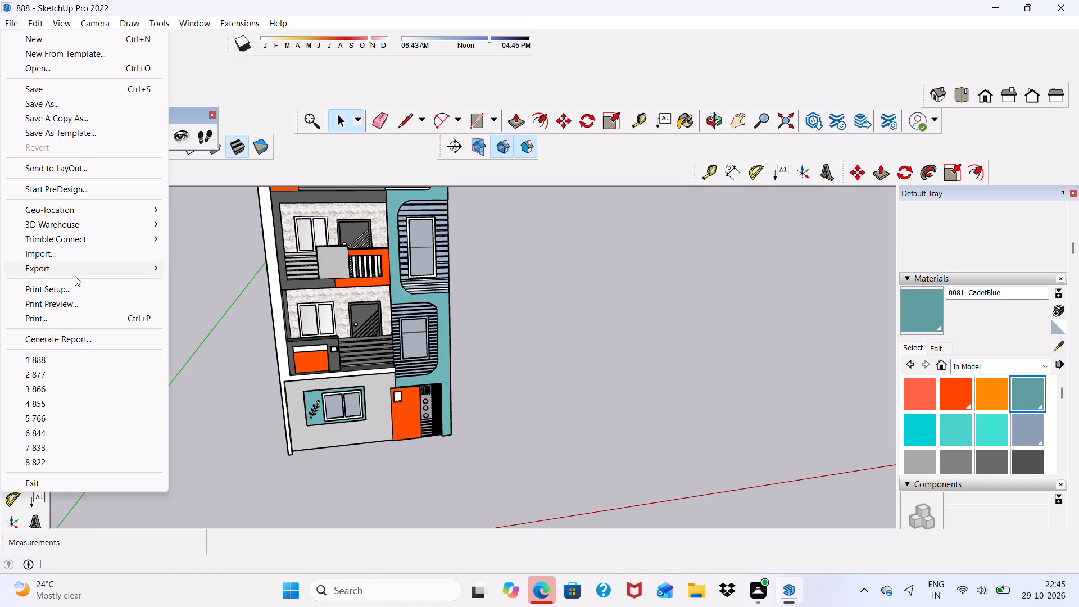
pyautogui.scroll(1, 75, 276)
pyautogui.click(64, 262)
pyautogui.click(199, 283)
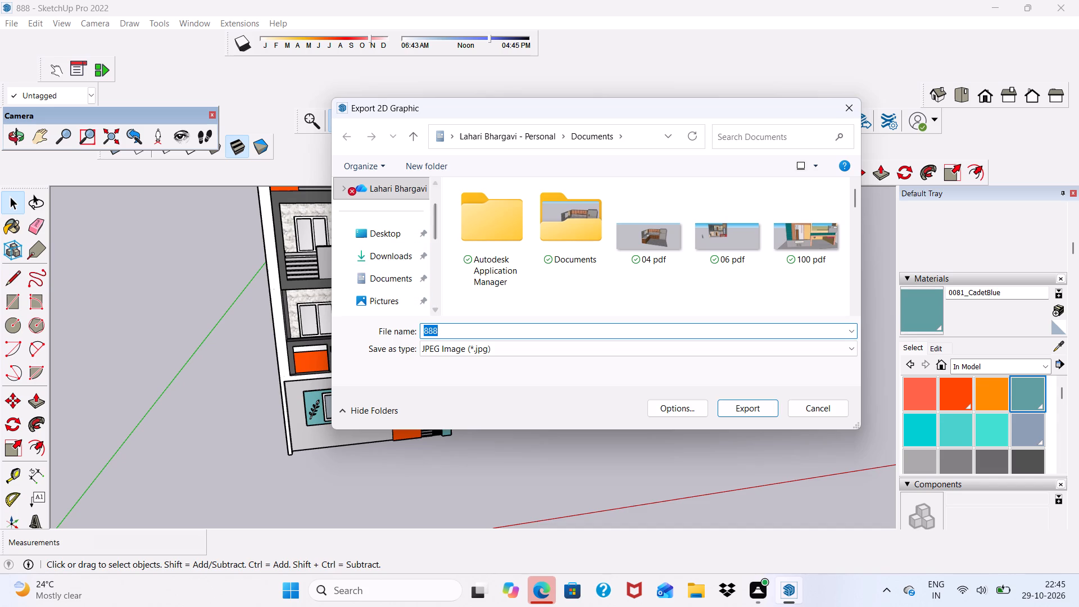
pyautogui.click(442, 329)
pyautogui.write('pdf')
pyautogui.click(752, 407)
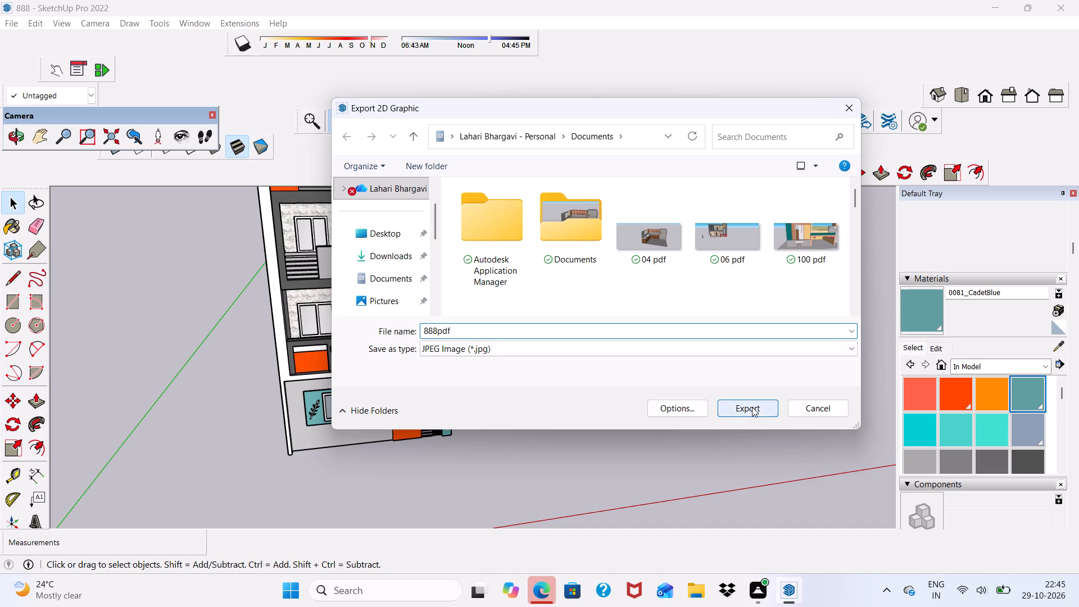